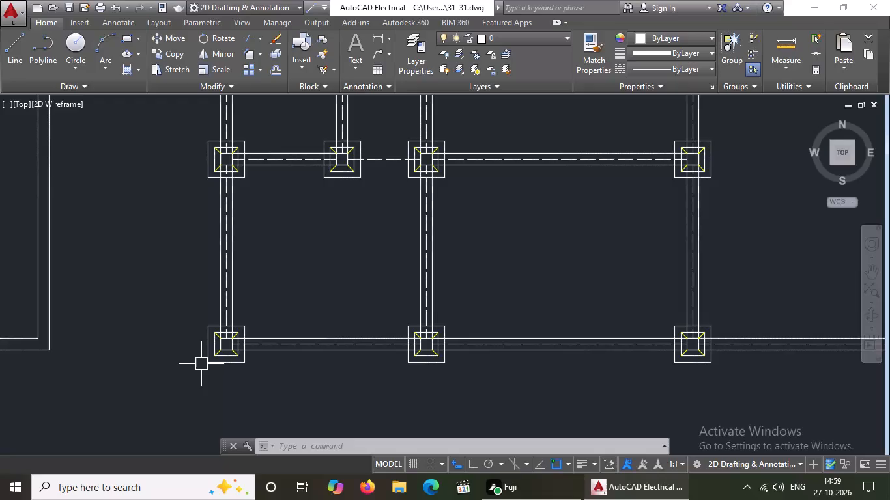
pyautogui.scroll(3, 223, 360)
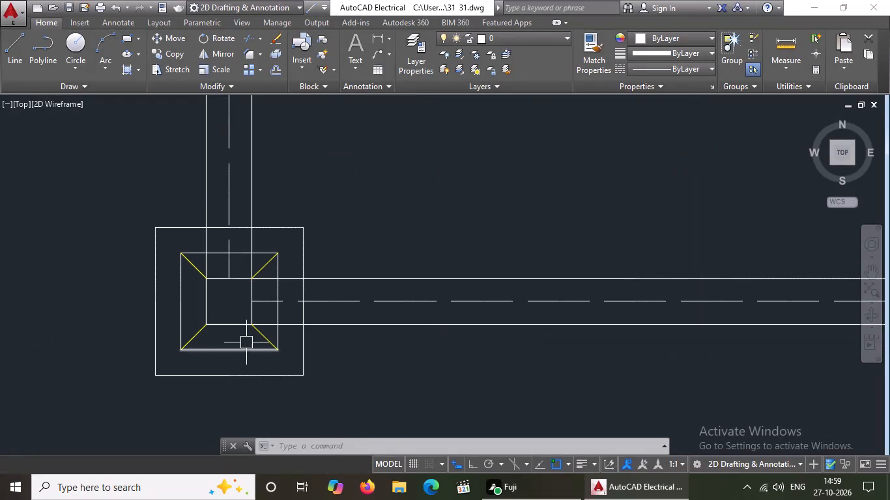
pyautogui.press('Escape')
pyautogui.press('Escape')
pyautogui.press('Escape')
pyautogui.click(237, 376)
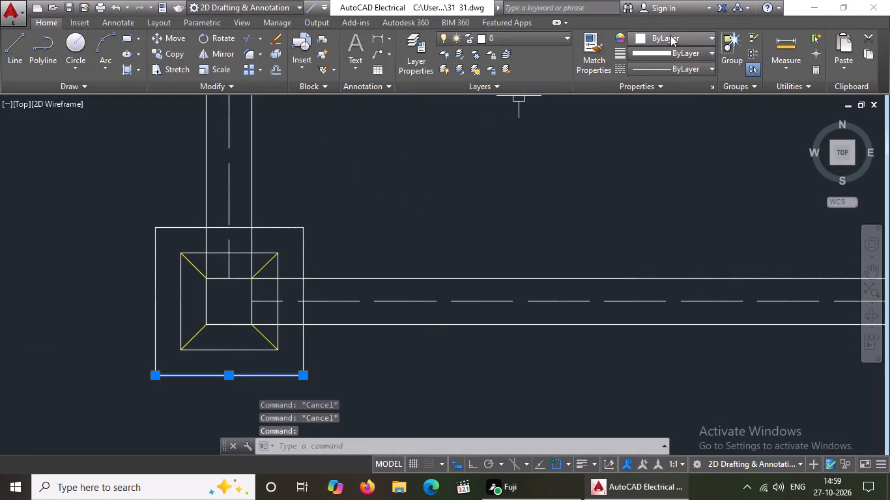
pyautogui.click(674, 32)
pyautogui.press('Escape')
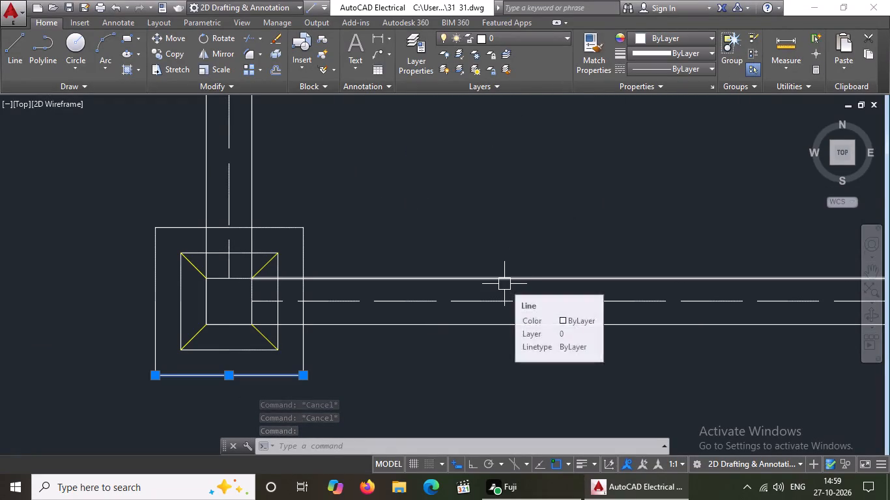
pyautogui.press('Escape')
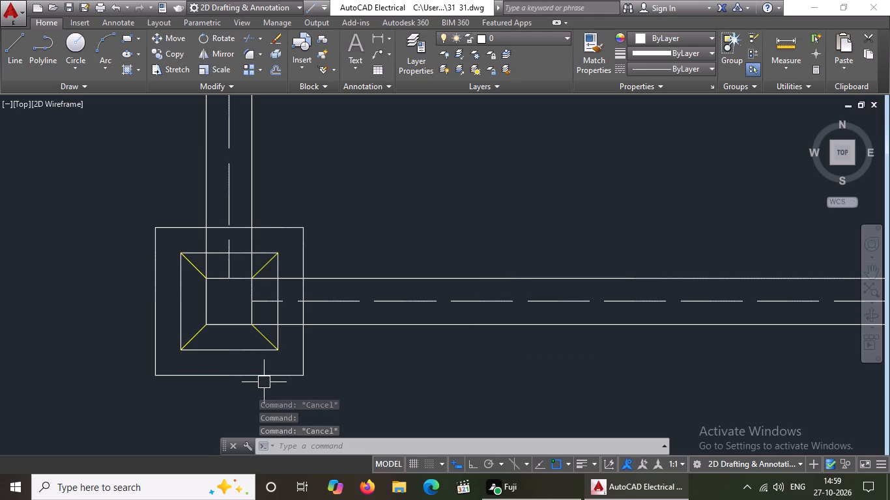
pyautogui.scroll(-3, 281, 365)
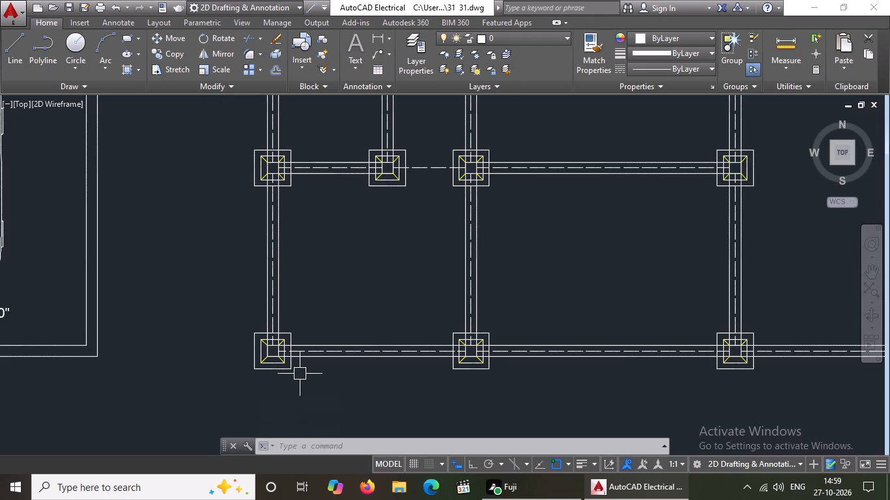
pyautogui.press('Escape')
# Set the linetype of the bottom edge of the bottom-left footing's outer square to ACAD_ISO02W100.
pyautogui.scroll(3, 293, 396)
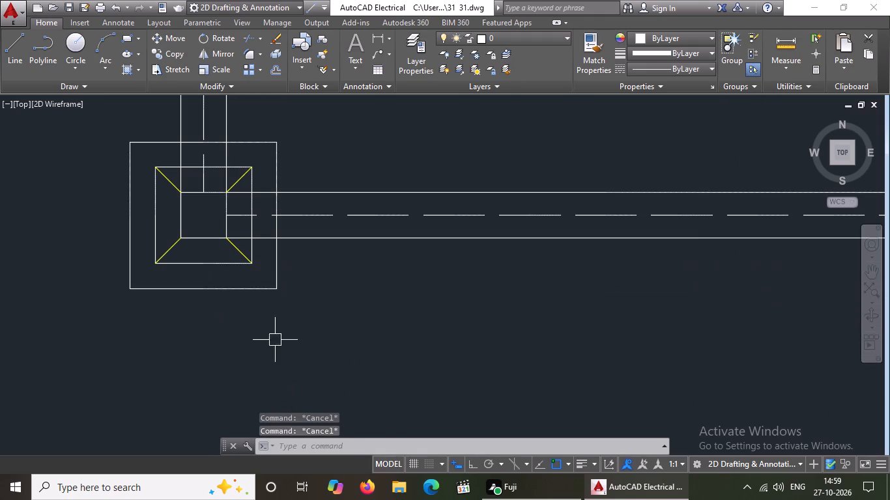
pyautogui.click(229, 290)
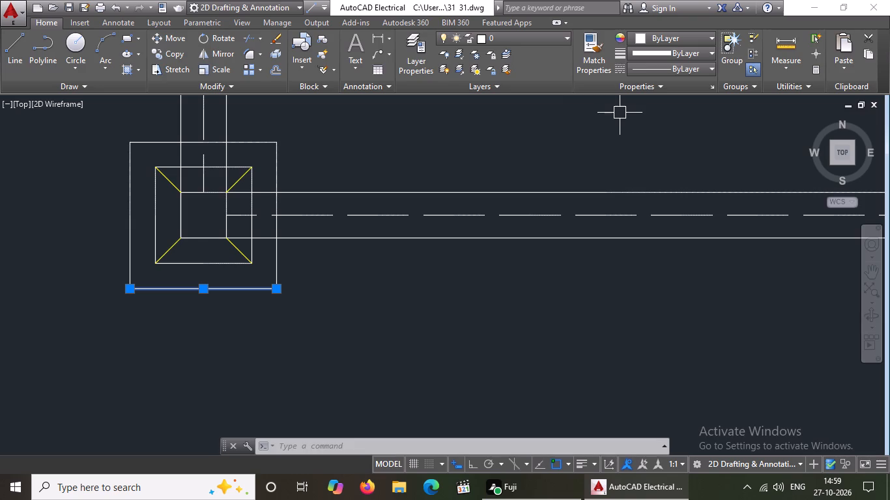
pyautogui.click(702, 43)
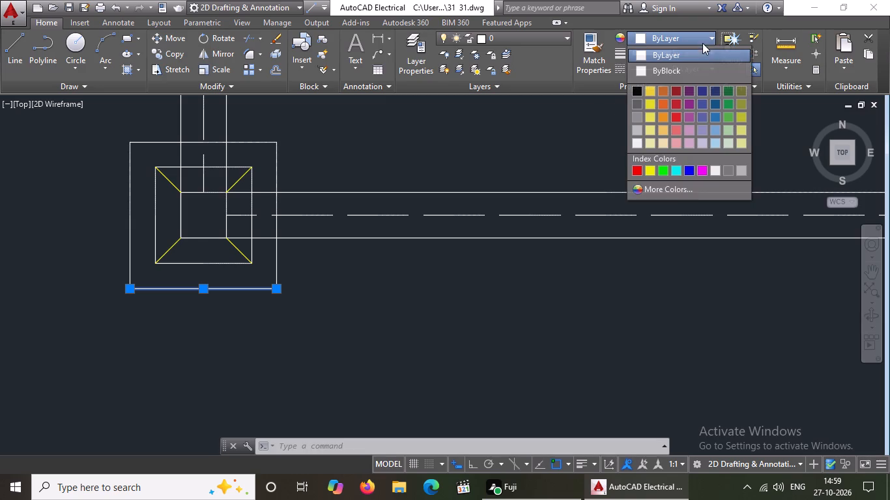
pyautogui.click(591, 140)
pyautogui.click(702, 64)
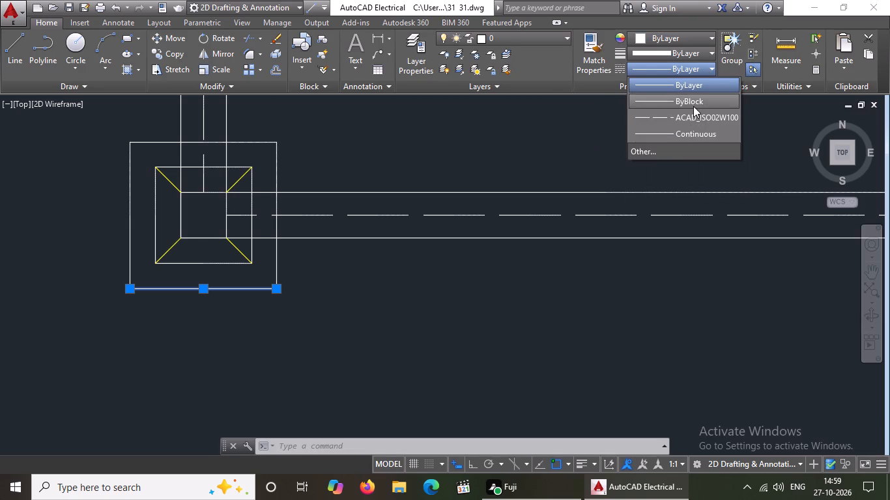
pyautogui.click(672, 115)
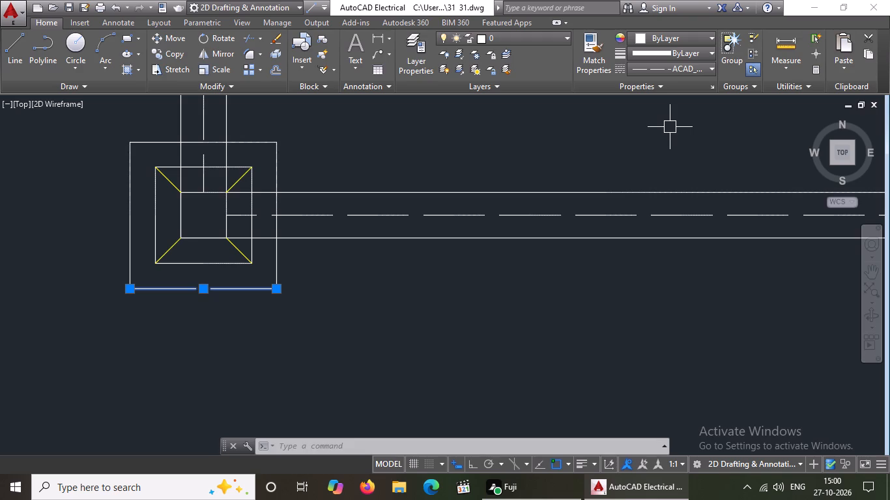
pyautogui.click(684, 62)
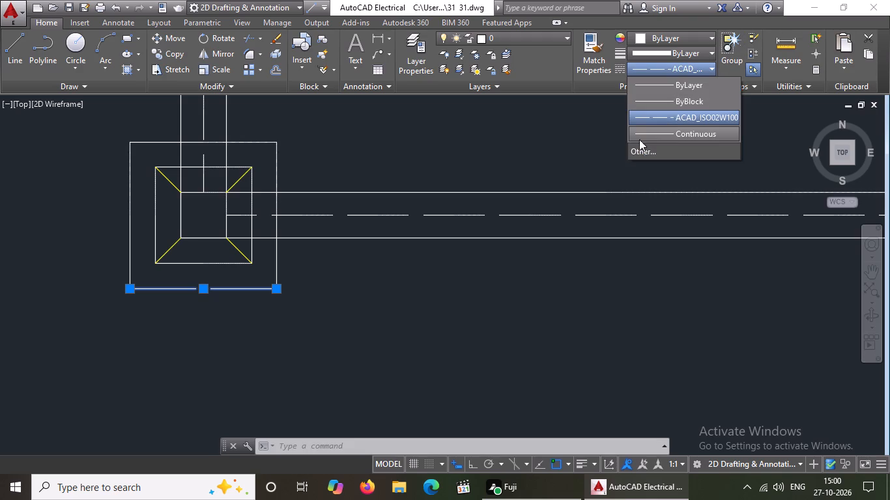
pyautogui.click(642, 113)
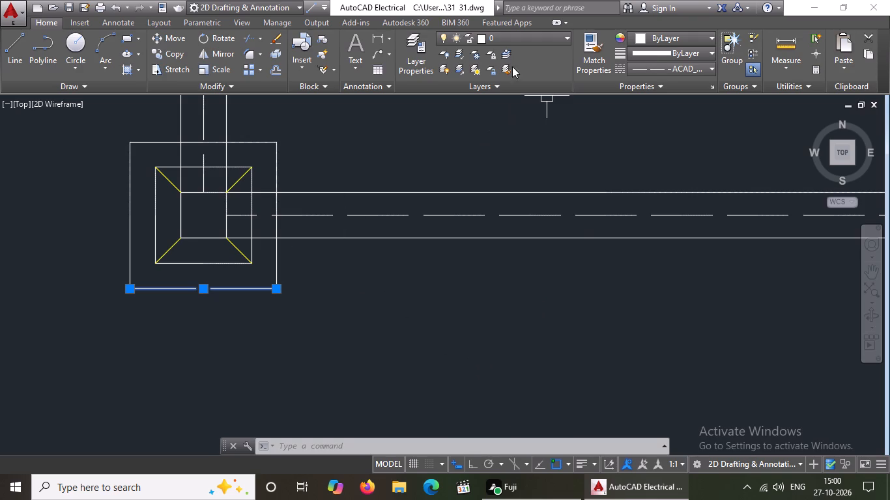
# Set the linetype scale of the bottom-left footing's outer bottom edge to 0.5.
pyautogui.rightClick(360, 187)
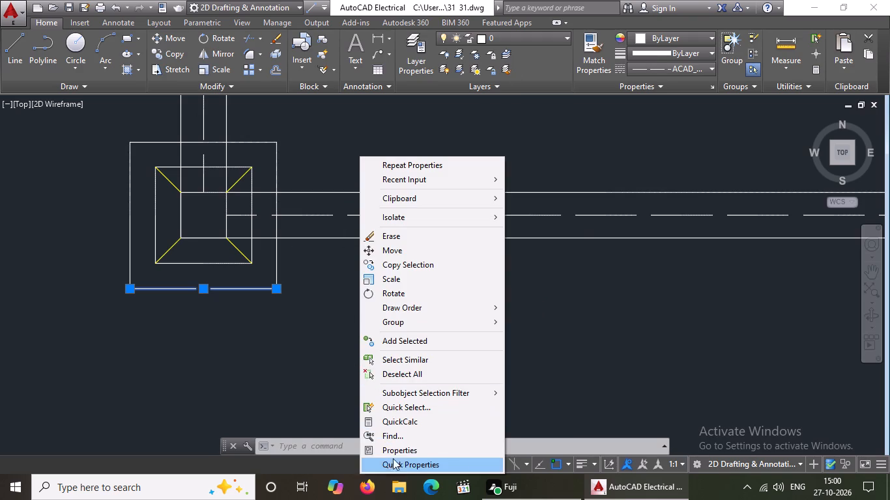
pyautogui.click(397, 451)
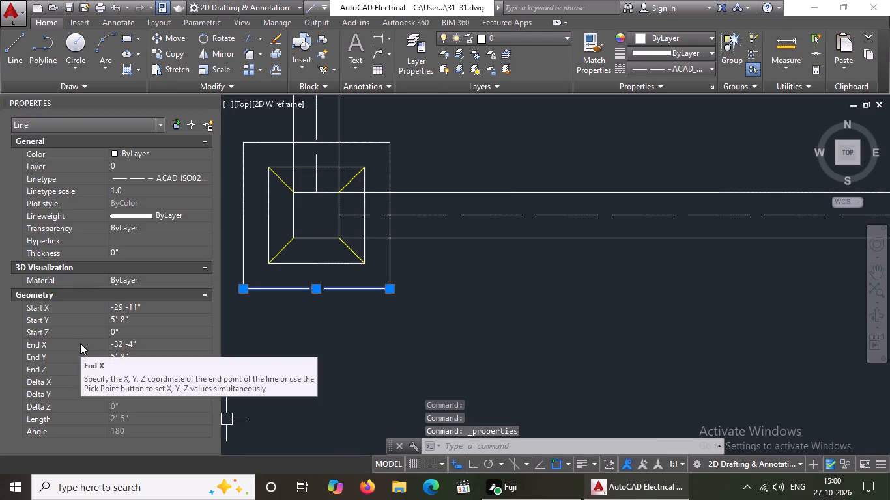
pyautogui.click(132, 186)
pyautogui.press('BackSpace')
pyautogui.press('BackSpace')
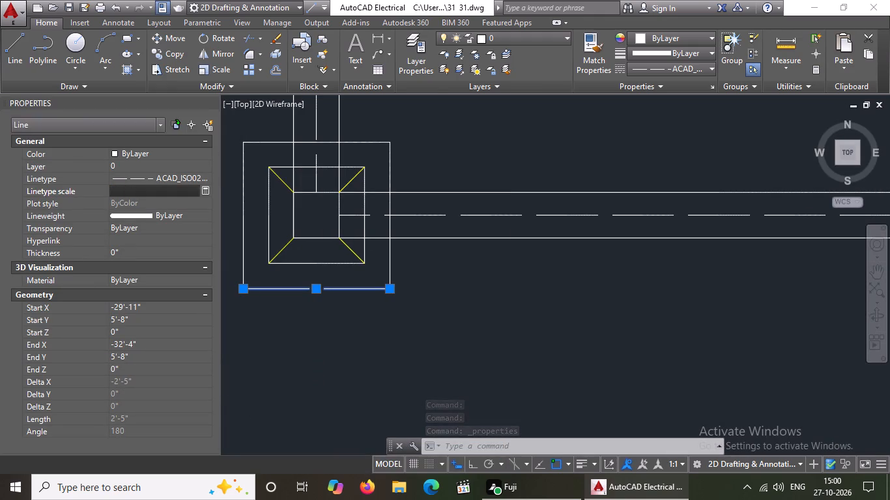
pyautogui.write('0.5')
pyautogui.press('Return')
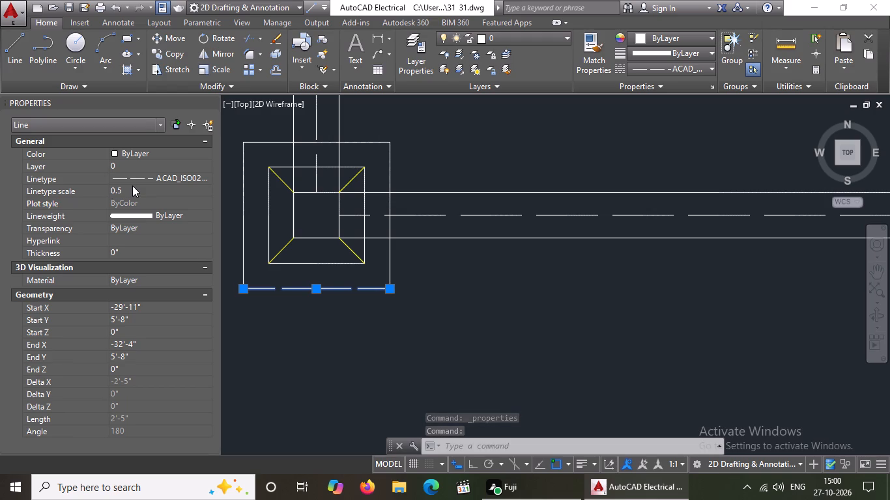
# Give the left edge of the bottom-left footing's outer square the ACAD_ISO02W100 linetype with a linetype scale of 0.5.
pyautogui.click(240, 170)
pyautogui.click(663, 68)
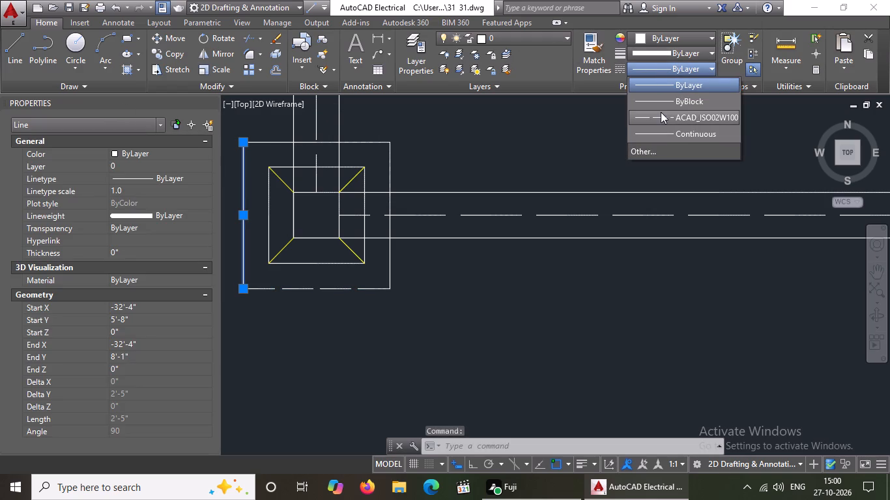
pyautogui.click(659, 120)
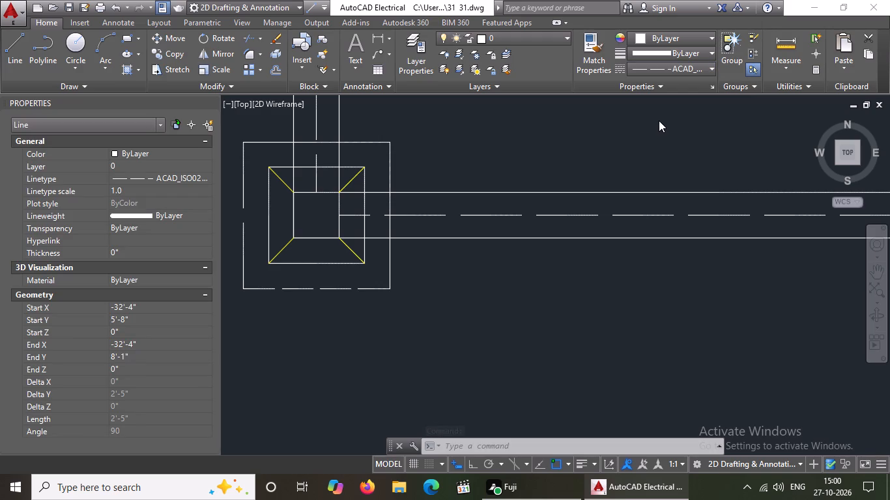
pyautogui.click(130, 191)
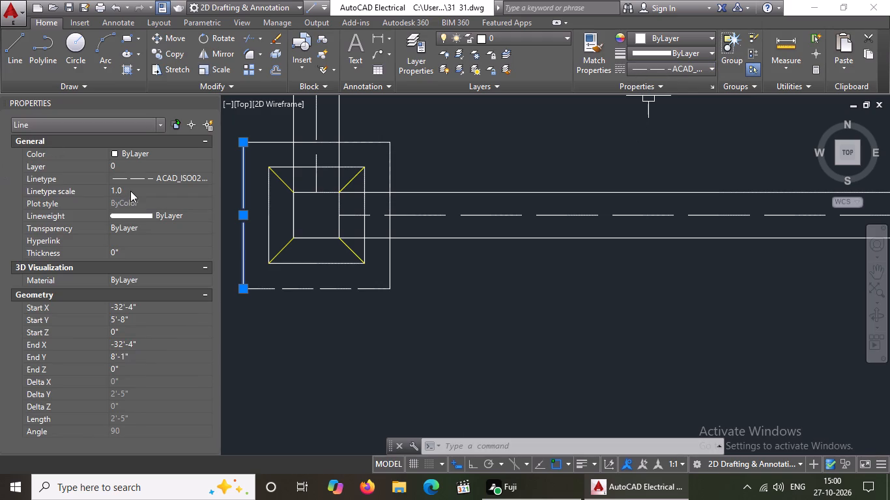
pyautogui.press('BackSpace')
pyautogui.press('BackSpace')
pyautogui.press('BackSpace')
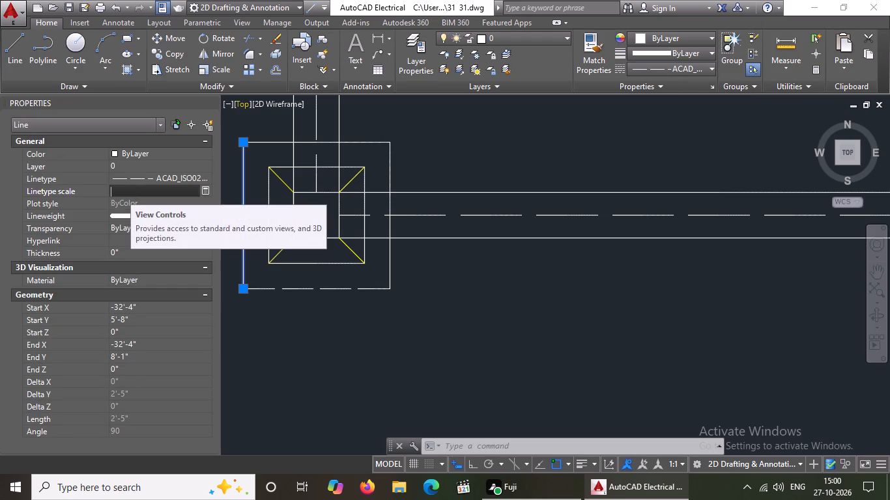
pyautogui.press('BackSpace')
pyautogui.write('0.5')
pyautogui.press('Return')
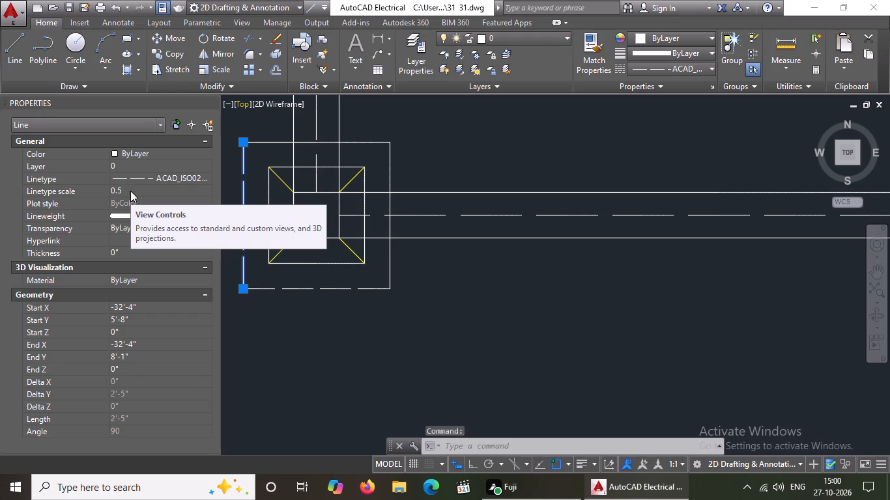
# Give the top edge of the bottom-left footing's outer square the ACAD_ISO02W100 linetype with a linetype scale of 0.5.
pyautogui.click(364, 143)
pyautogui.click(653, 33)
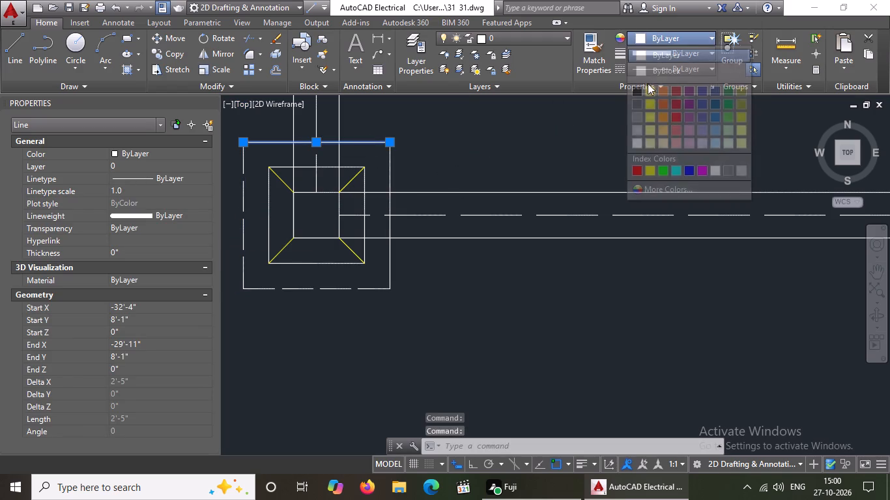
pyautogui.click(563, 112)
pyautogui.click(686, 68)
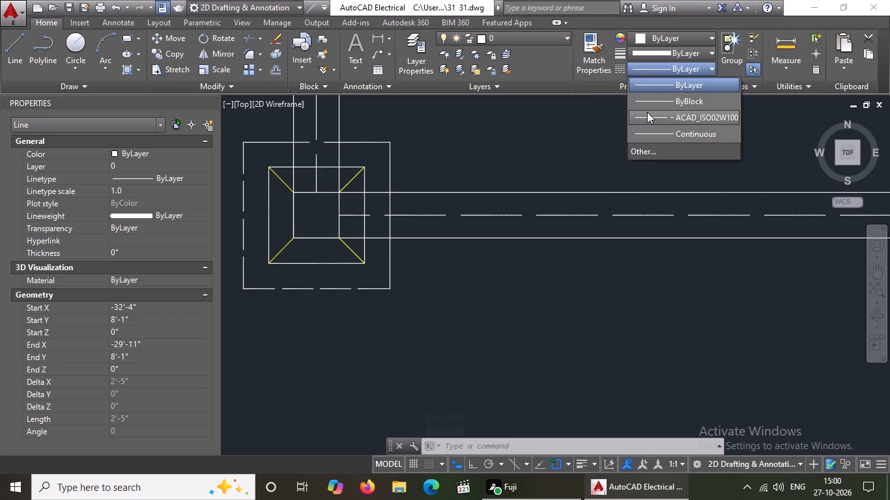
pyautogui.click(648, 111)
pyautogui.click(137, 189)
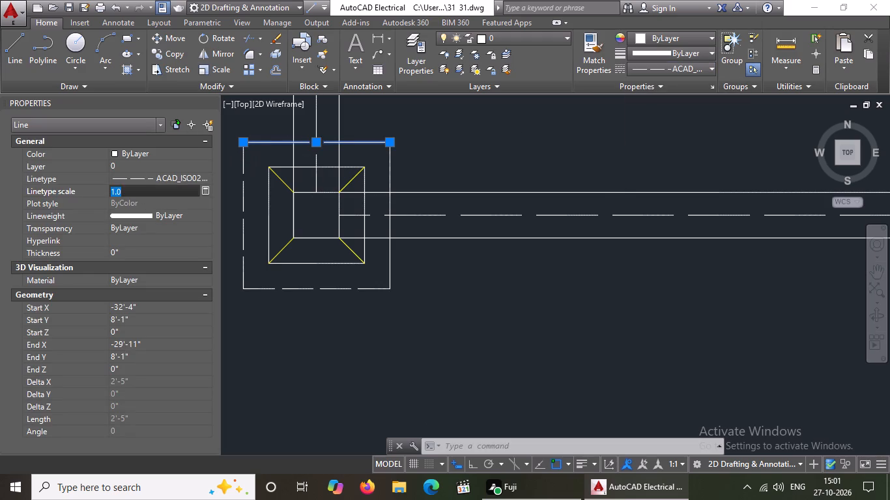
pyautogui.press('BackSpace')
pyautogui.press('BackSpace')
pyautogui.press('BackSpace')
pyautogui.press('BackSpace')
pyautogui.write('0.5')
pyautogui.press('Return')
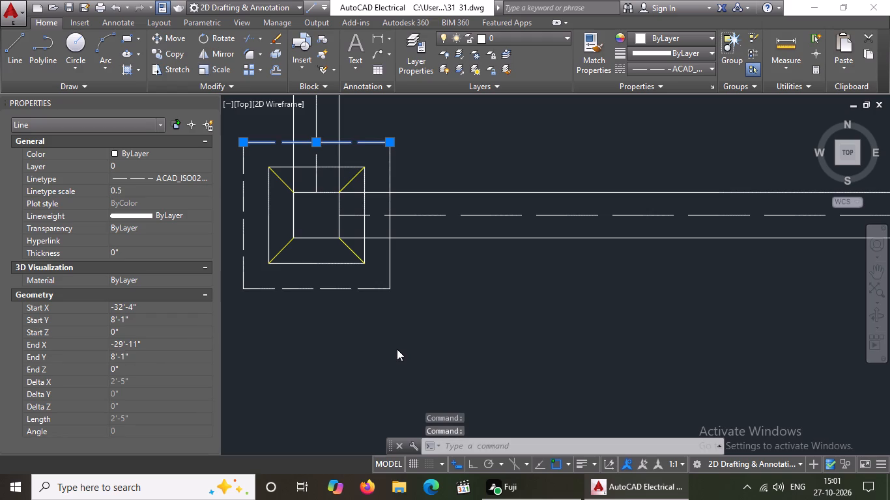
# Give the right edge of the bottom-left footing's outer square the ACAD_ISO02W100 linetype with a linetype scale of 0.5, and clear the selection.
pyautogui.click(388, 261)
pyautogui.scroll(-3, 427, 341)
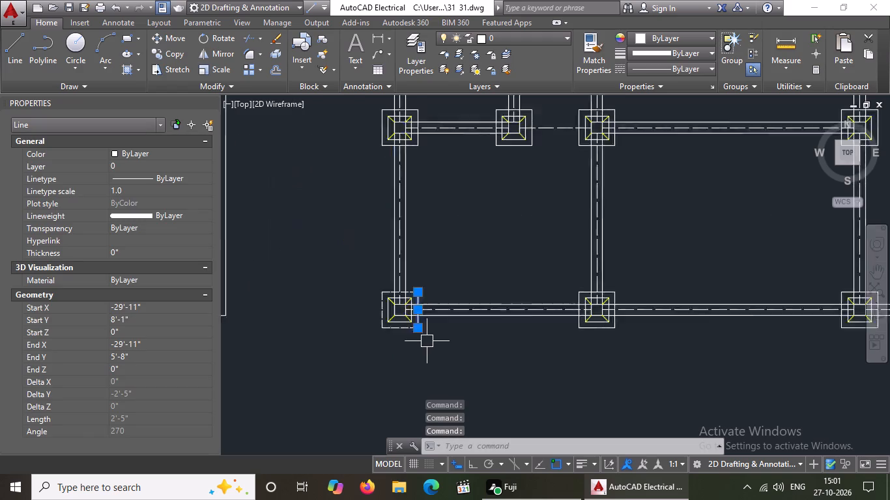
pyautogui.scroll(-2, 427, 341)
pyautogui.scroll(4, 442, 346)
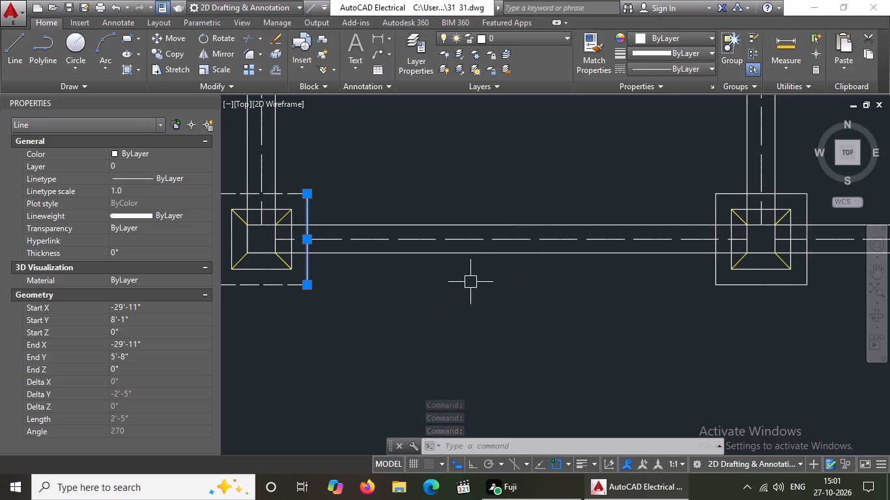
pyautogui.click(680, 68)
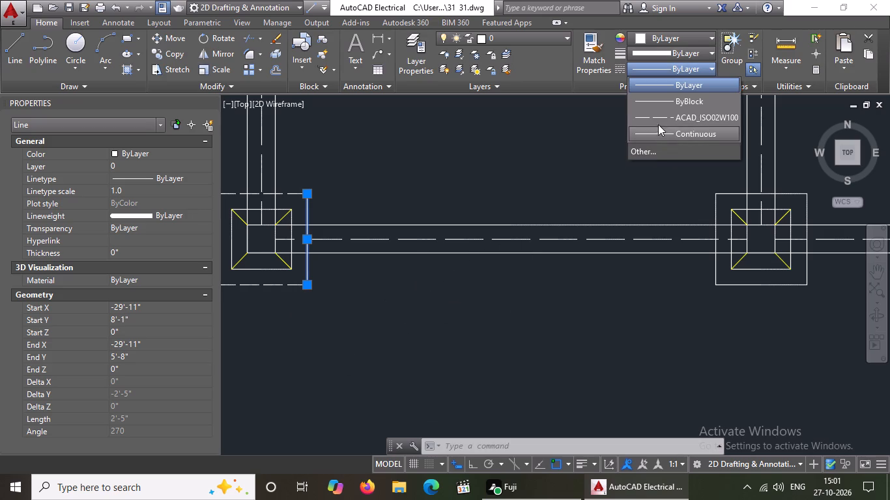
pyautogui.click(665, 114)
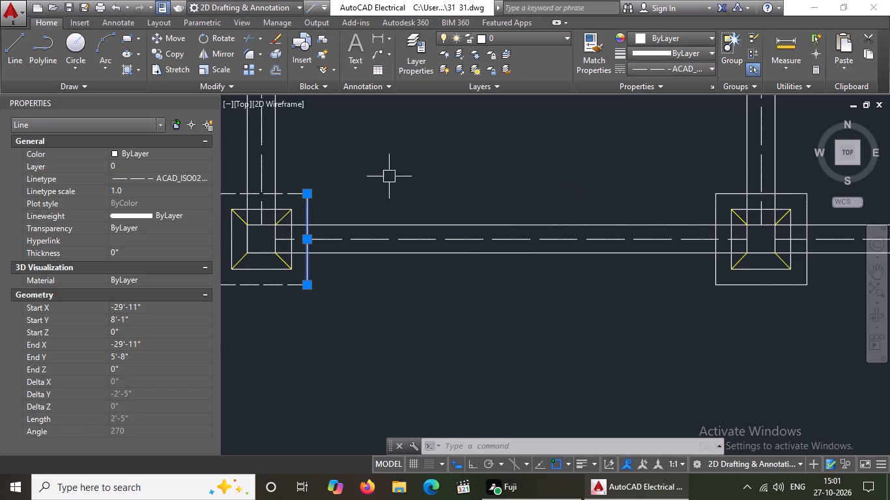
pyautogui.click(137, 188)
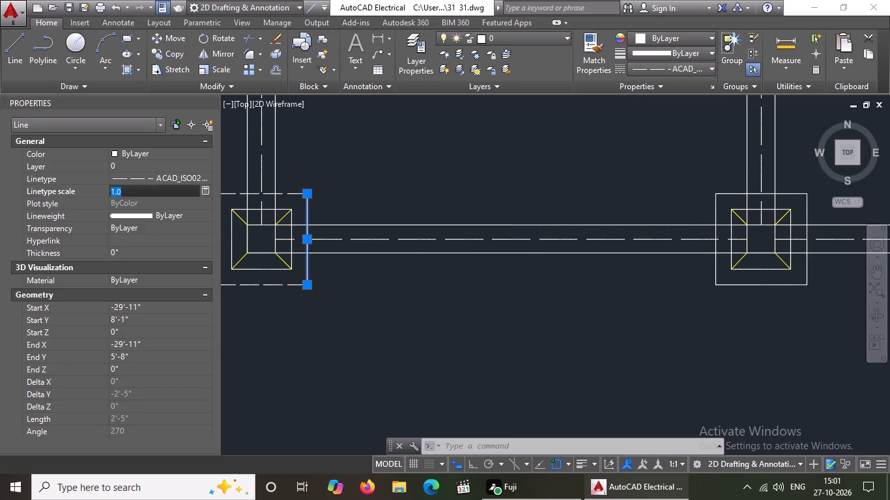
pyautogui.press('BackSpace')
pyautogui.press('BackSpace')
pyautogui.press('BackSpace')
pyautogui.press('BackSpace')
pyautogui.press('9')
pyautogui.press('BackSpace')
pyautogui.press('BackSpace')
pyautogui.write('0.5')
pyautogui.press('Return')
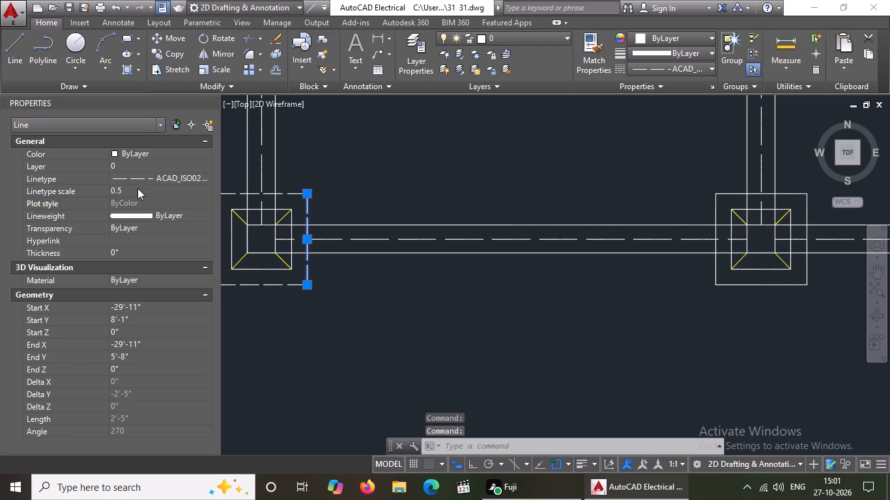
pyautogui.scroll(-2, 304, 214)
pyautogui.press('Escape')
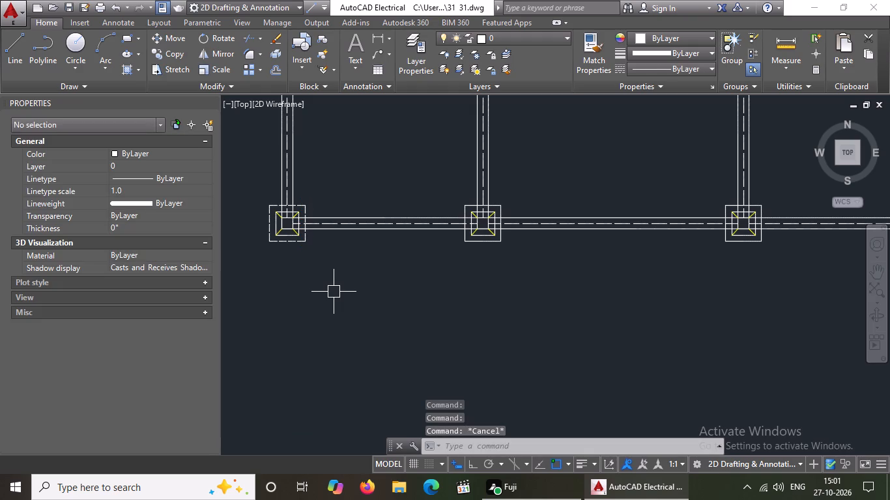
pyautogui.scroll(-3, 333, 292)
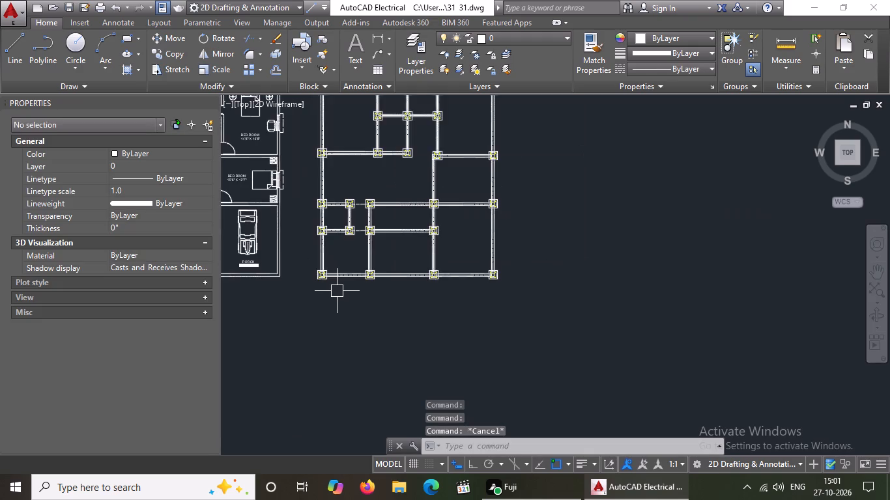
# Give the right edge of the outer square on the bottom row's second footing from the left the ACAD_ISO02W100 linetype at linetype scale 0.5.
pyautogui.scroll(-3, 346, 285)
pyautogui.scroll(5, 351, 265)
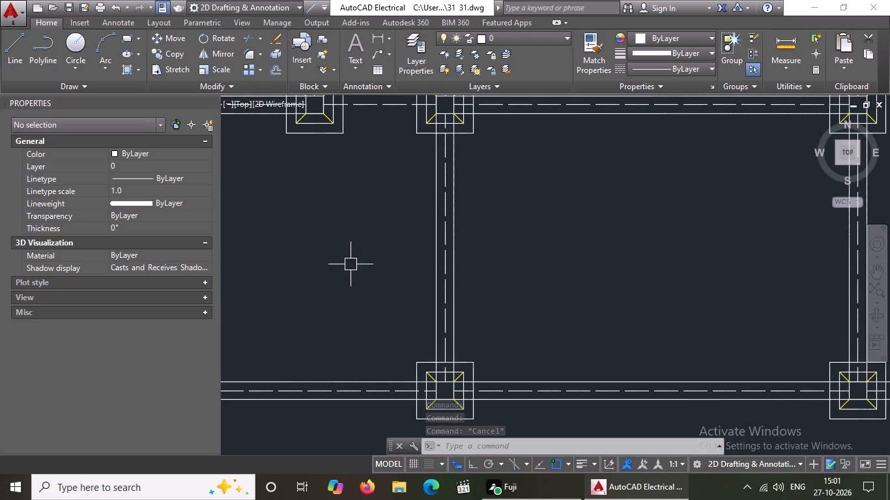
pyautogui.scroll(2, 386, 259)
pyautogui.scroll(-4, 484, 261)
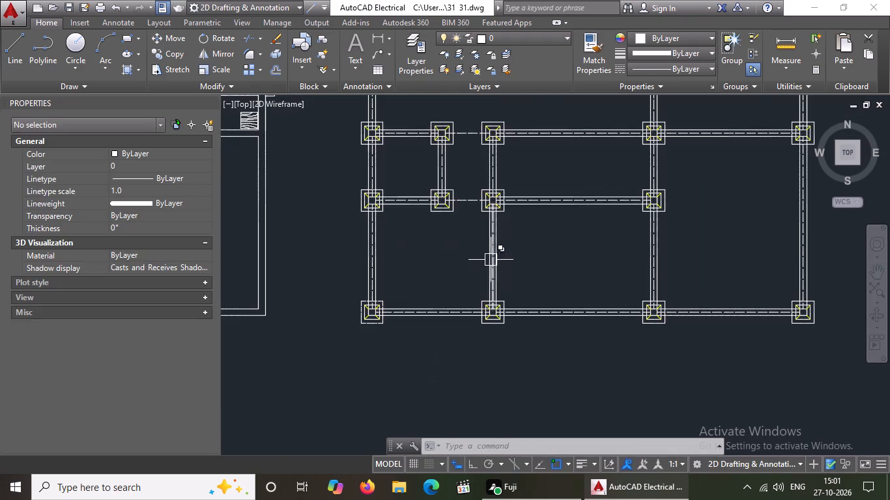
pyautogui.scroll(5, 504, 312)
pyautogui.click(494, 275)
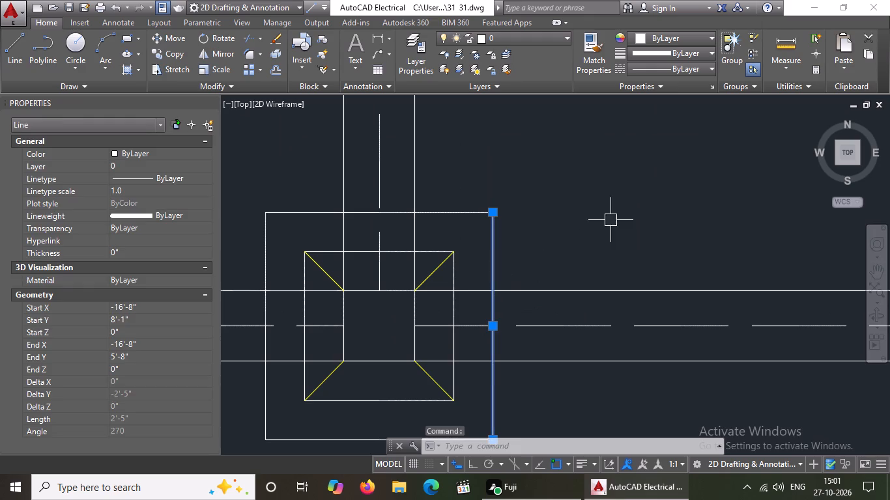
pyautogui.click(670, 66)
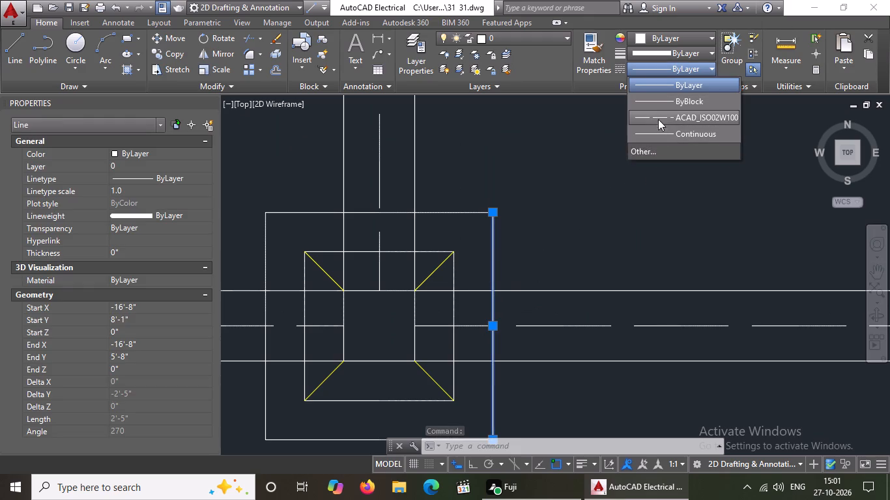
pyautogui.click(660, 115)
pyautogui.click(149, 191)
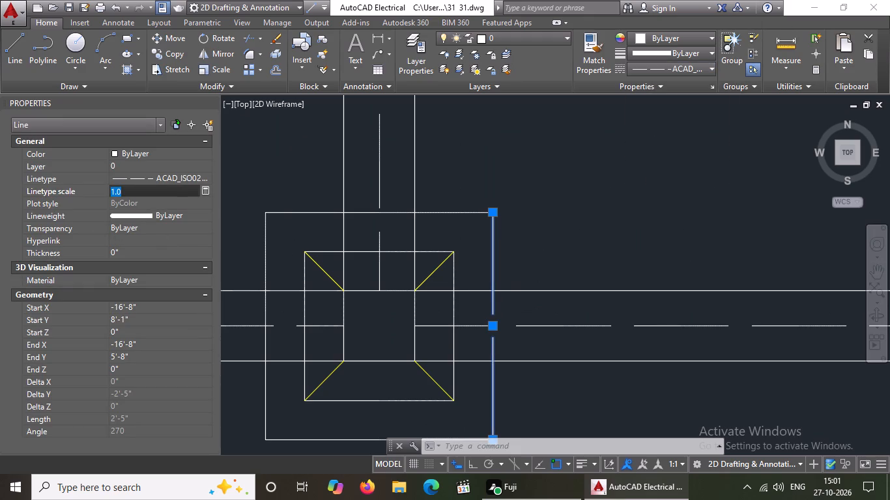
pyautogui.press('BackSpace')
pyautogui.press('BackSpace')
pyautogui.press('BackSpace')
pyautogui.write('0.')
pyautogui.press('5')
pyautogui.press('Return')
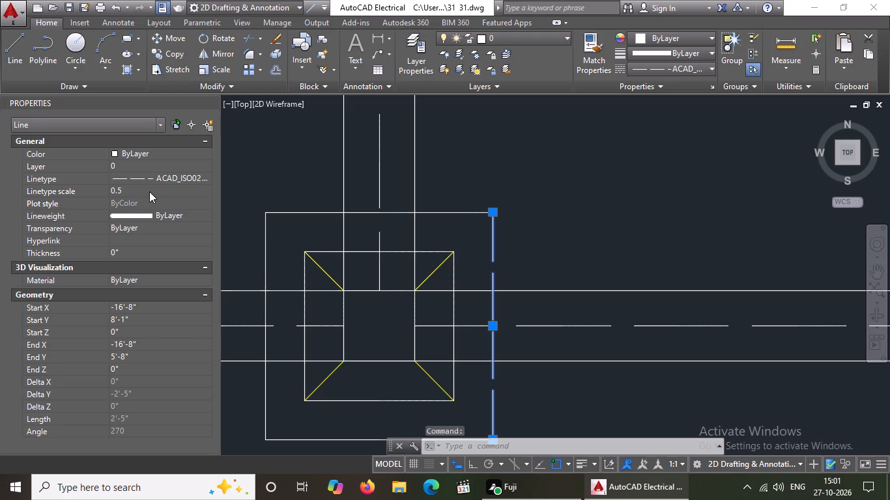
# Give the top edge of the second bottom-row footing's outer square the ACAD_ISO02W100 linetype with a linetype scale of 0.5.
pyautogui.click(450, 215)
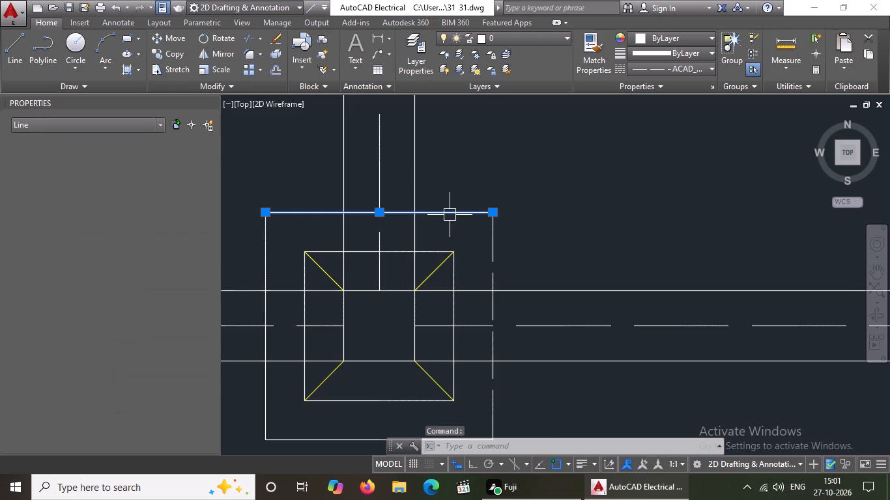
pyautogui.click(680, 66)
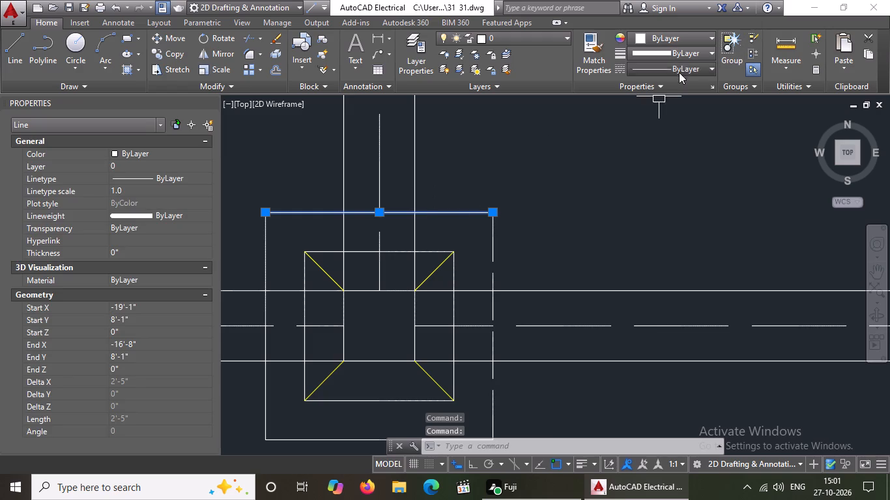
pyautogui.click(659, 117)
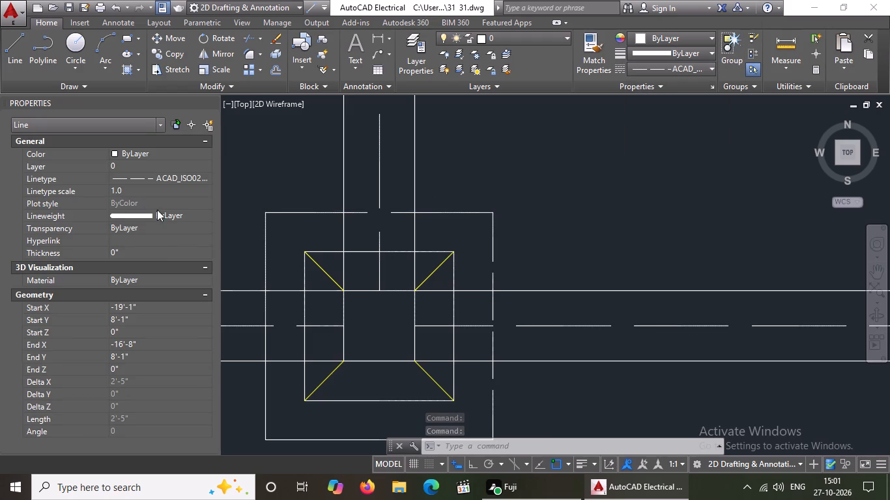
pyautogui.click(159, 194)
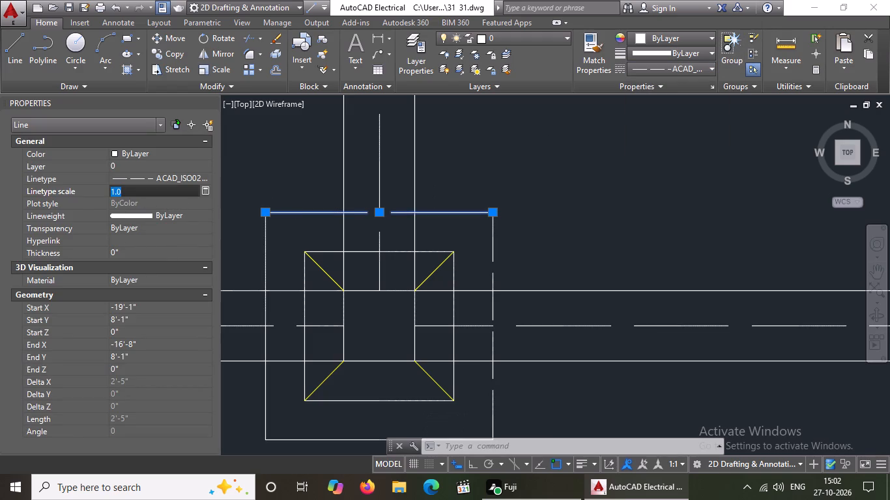
pyautogui.press('BackSpace')
pyautogui.press('BackSpace')
pyautogui.press('BackSpace')
pyautogui.press('0')
pyautogui.write('.5')
pyautogui.press('Return')
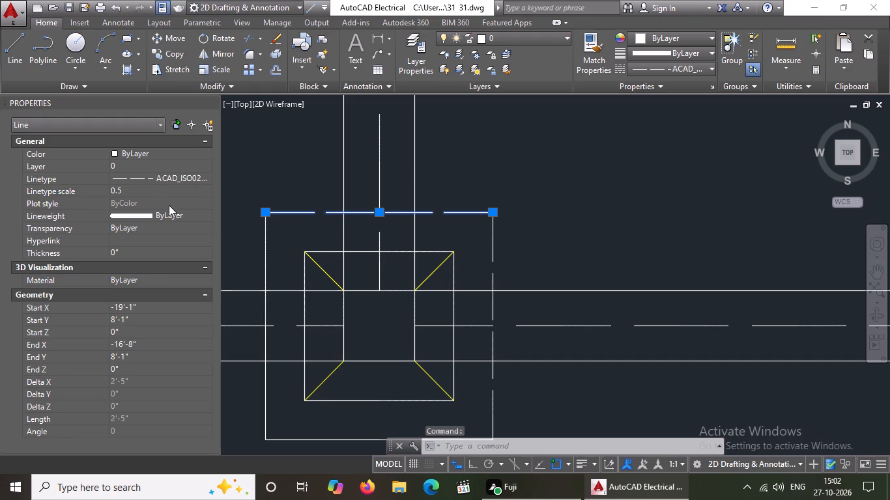
# Apply the ACAD_ISO02W100 linetype to the bottom edge of the second bottom-row footing's outer square.
pyautogui.scroll(-2, 212, 195)
pyautogui.scroll(-6, 316, 231)
pyautogui.scroll(1, 244, 253)
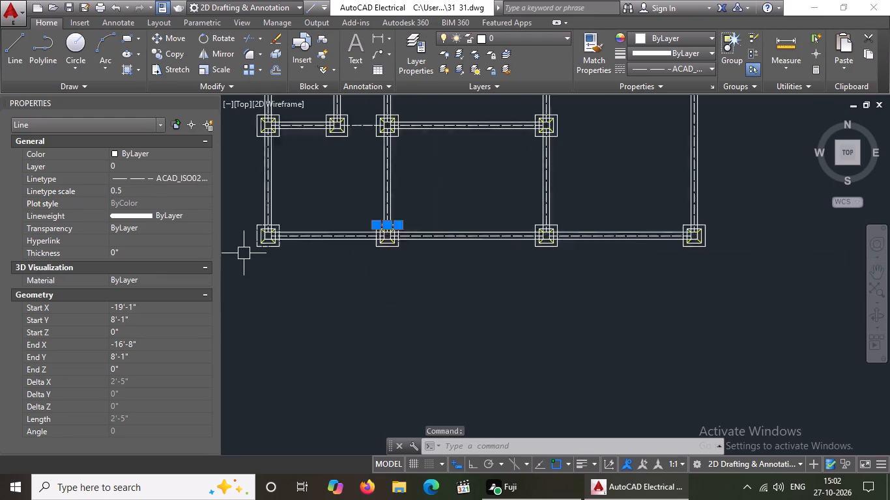
pyautogui.scroll(3, 244, 253)
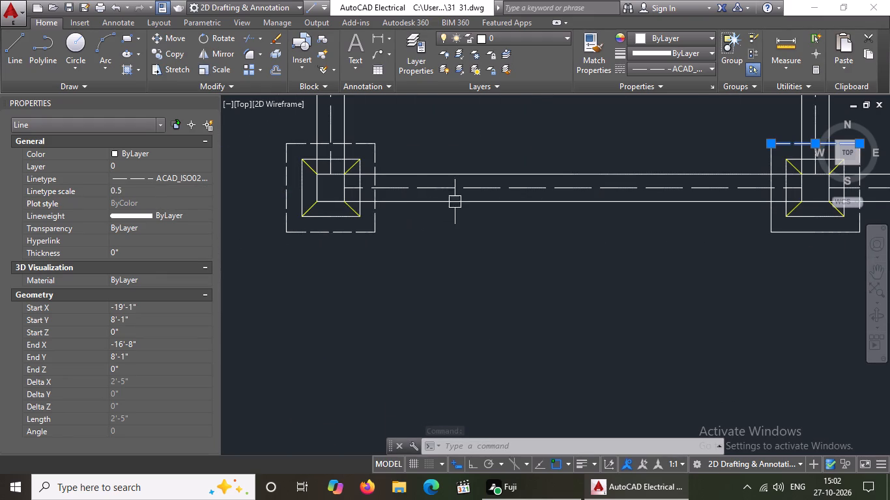
pyautogui.scroll(-3, 775, 191)
pyautogui.scroll(3, 837, 174)
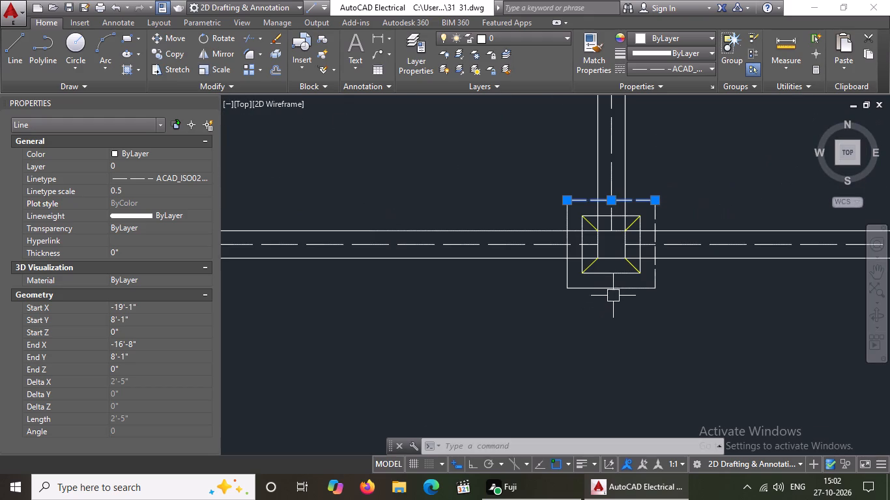
pyautogui.click(613, 291)
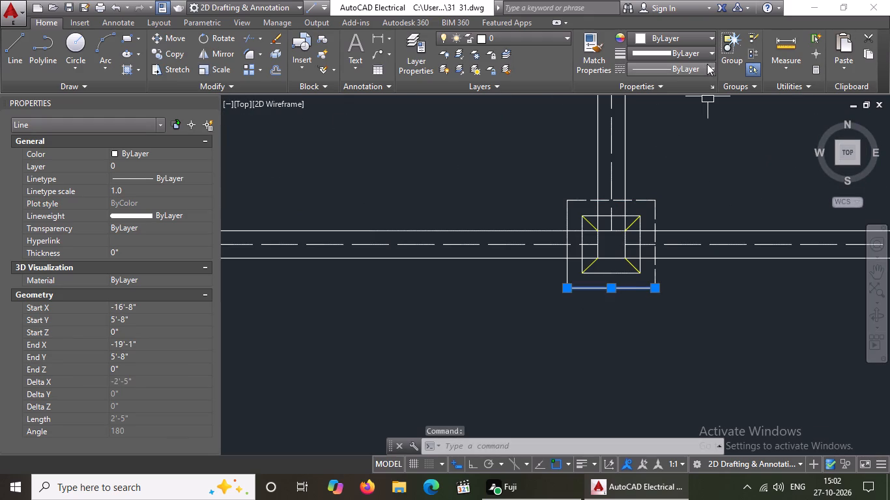
pyautogui.click(706, 66)
pyautogui.click(659, 114)
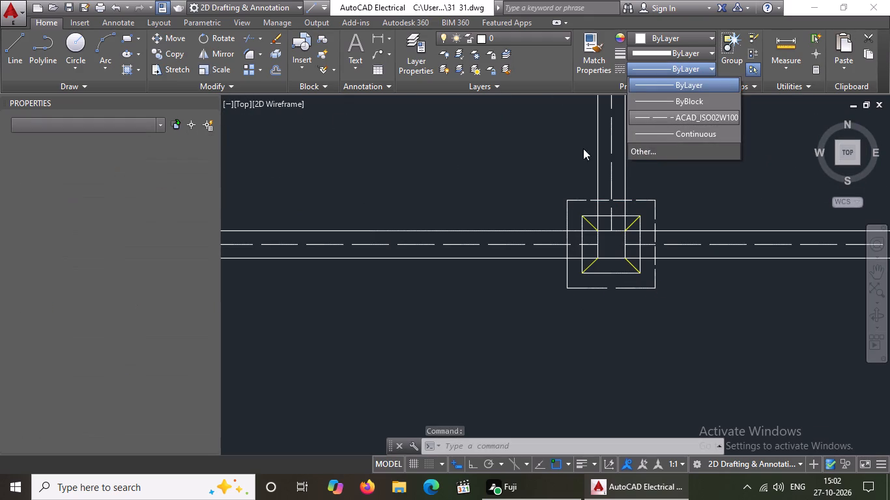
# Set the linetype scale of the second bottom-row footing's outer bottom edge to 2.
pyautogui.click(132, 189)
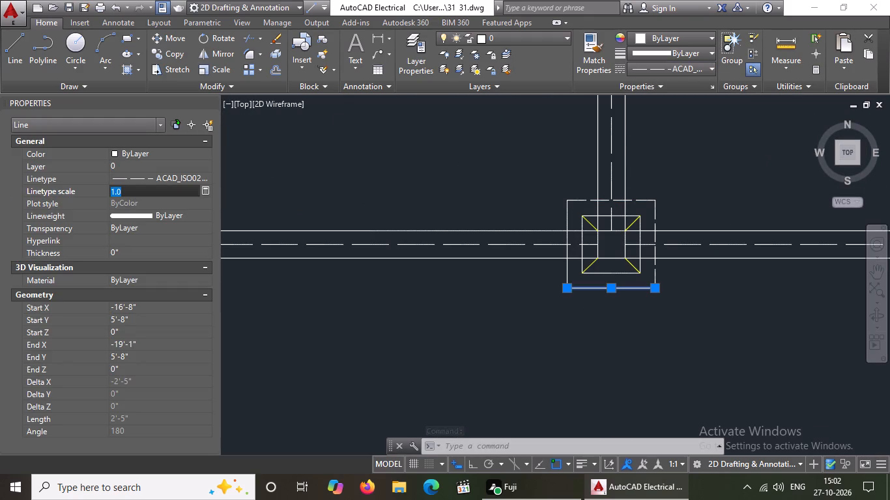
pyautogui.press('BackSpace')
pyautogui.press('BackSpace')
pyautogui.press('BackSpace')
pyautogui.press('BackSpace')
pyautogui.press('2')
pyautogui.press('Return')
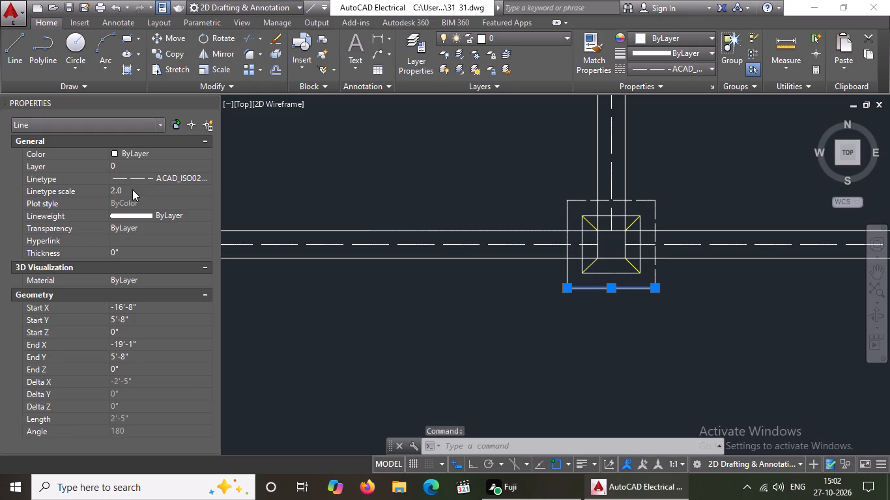
# Set the linetype scale of the second bottom-row footing's outer bottom edge to 0.5.
pyautogui.click(132, 190)
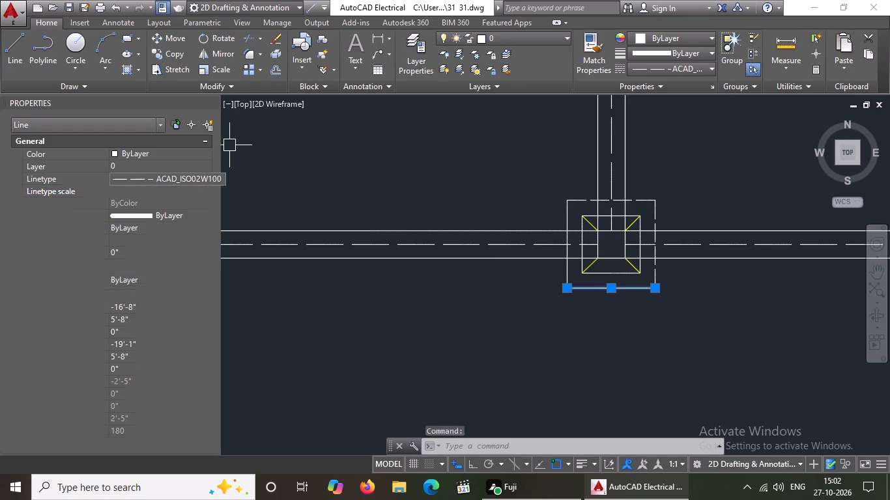
pyautogui.press('BackSpace')
pyautogui.press('BackSpace')
pyautogui.press('BackSpace')
pyautogui.press('BackSpace')
pyautogui.write('0.5')
pyautogui.press('Return')
pyautogui.press('\\')
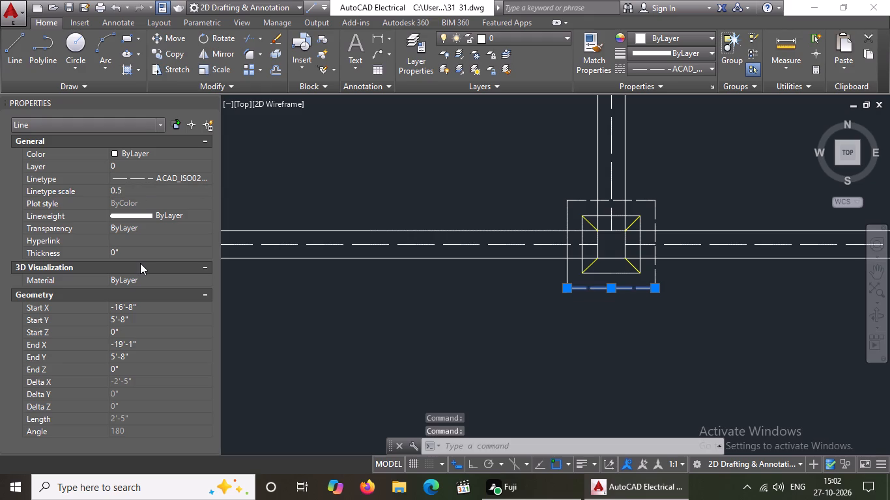
# Give the left edge of the second bottom-row footing's outer square the ACAD_ISO02W100 linetype with a linetype scale of 0.5.
pyautogui.click(571, 208)
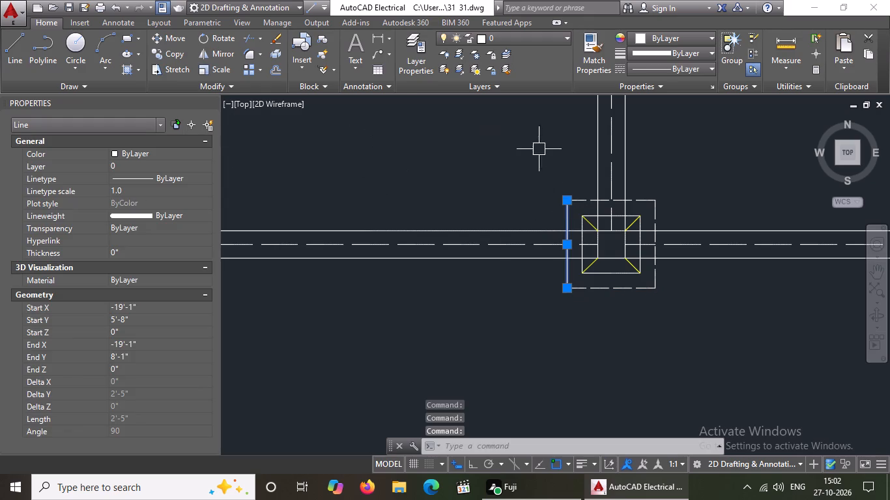
pyautogui.click(678, 65)
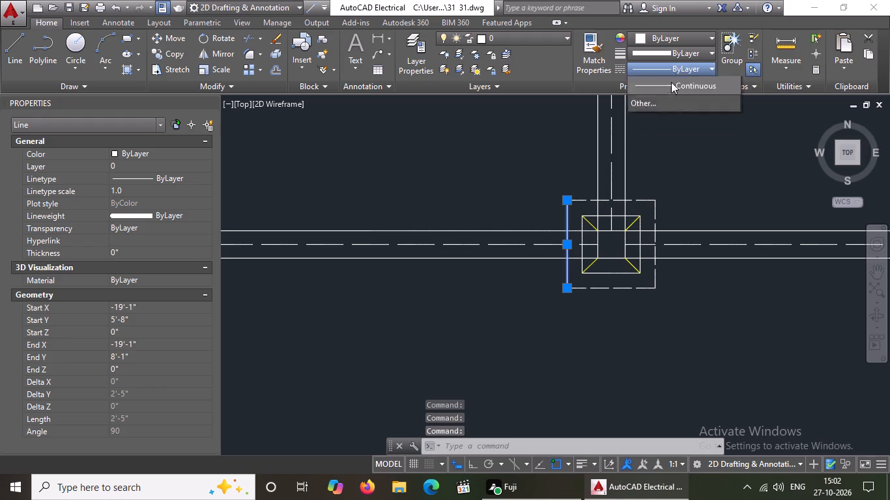
pyautogui.click(656, 115)
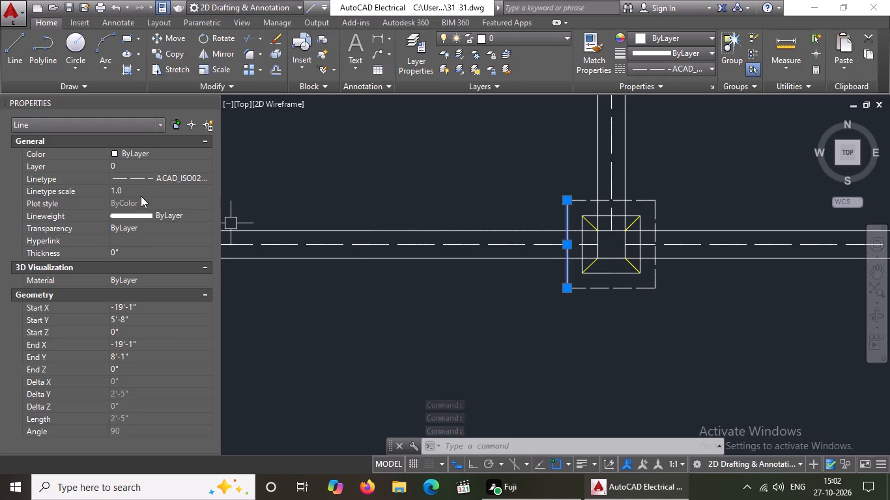
pyautogui.click(139, 192)
pyautogui.press('BackSpace')
pyautogui.press('BackSpace')
pyautogui.press('BackSpace')
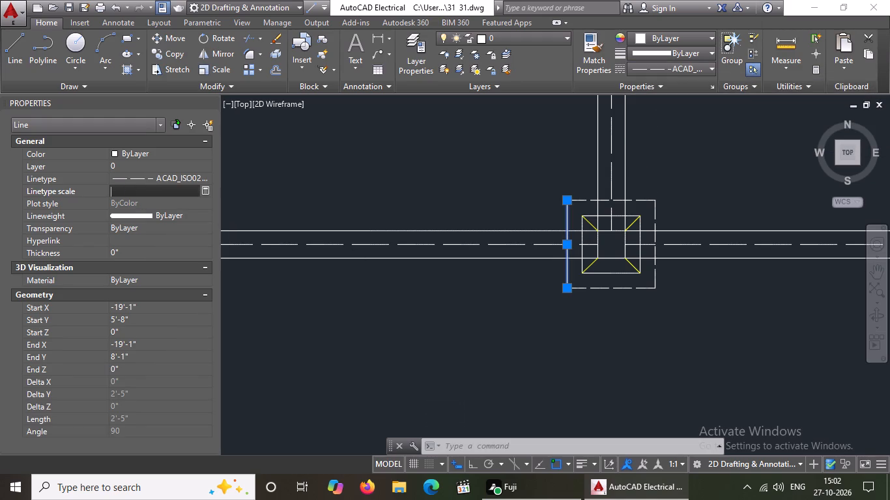
pyautogui.write('0.')
pyautogui.press('5')
pyautogui.press('Return')
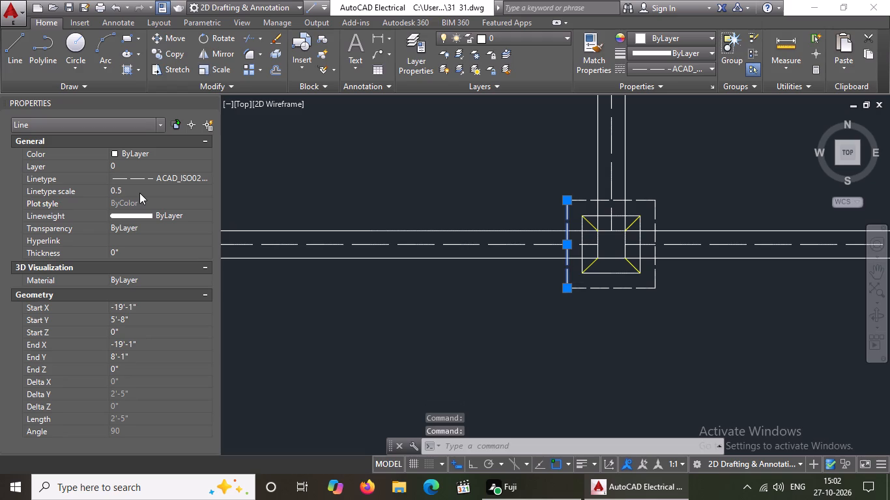
# Give the bottom edge of the third bottom-row footing's outer square the ACAD_ISO02W100 linetype with a linetype scale of 0.5.
pyautogui.scroll(-3, 164, 186)
pyautogui.scroll(-2, 361, 288)
pyautogui.scroll(2, 311, 281)
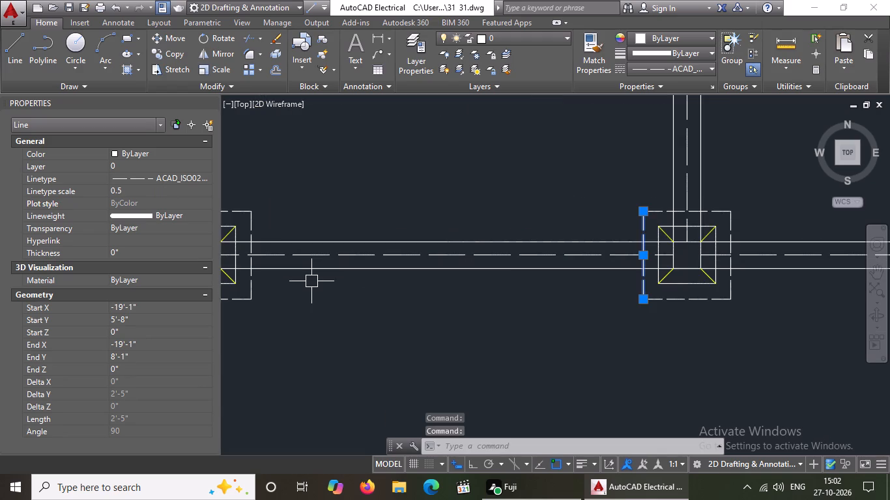
pyautogui.scroll(-2, 313, 279)
pyautogui.scroll(2, 788, 285)
pyautogui.scroll(2, 608, 253)
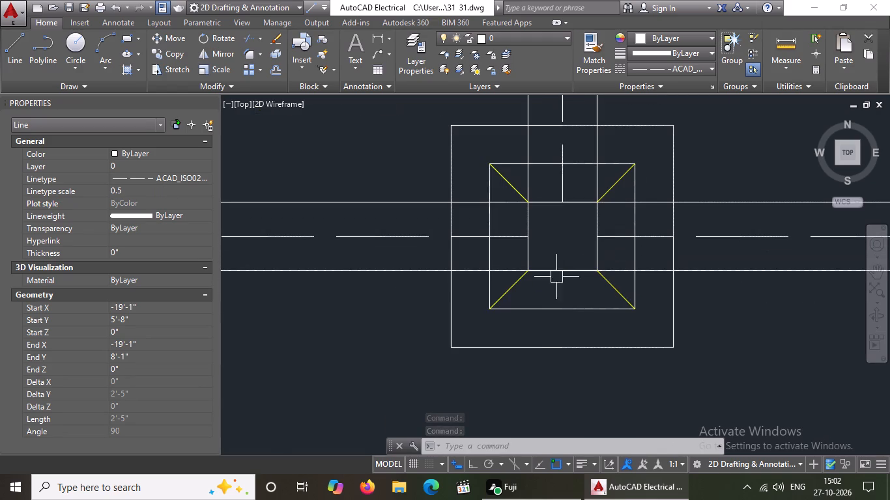
pyautogui.click(538, 349)
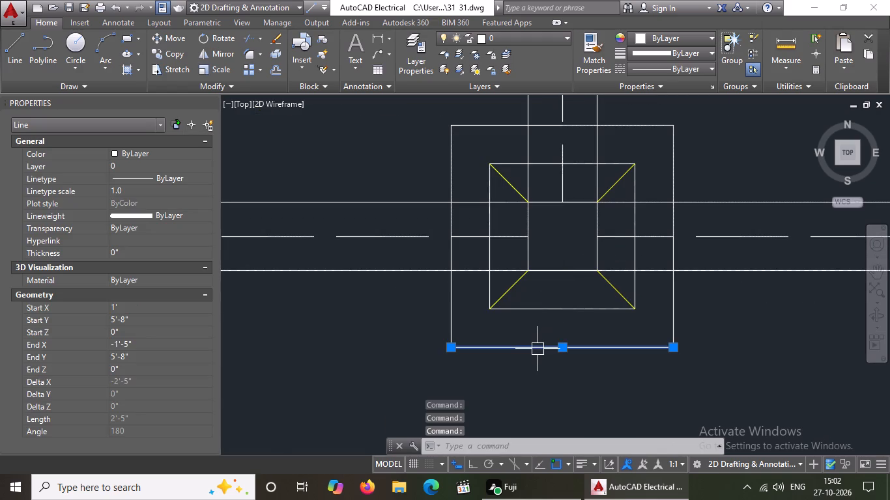
pyautogui.click(685, 68)
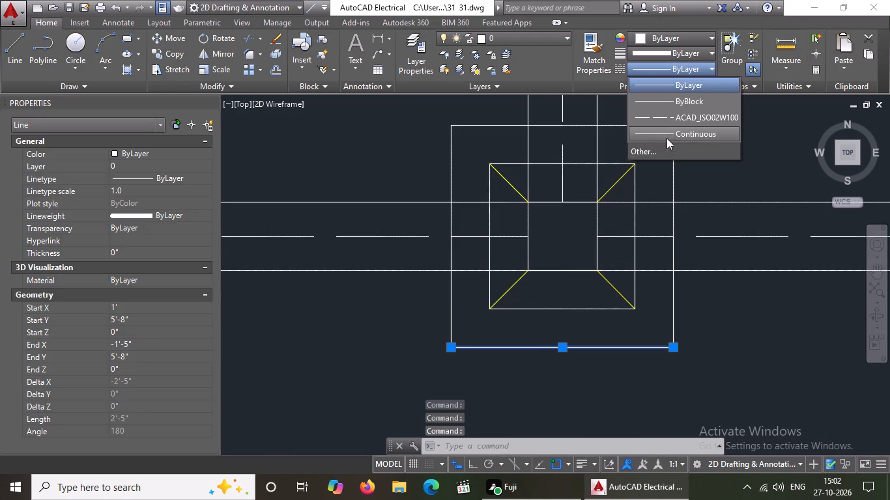
pyautogui.click(670, 118)
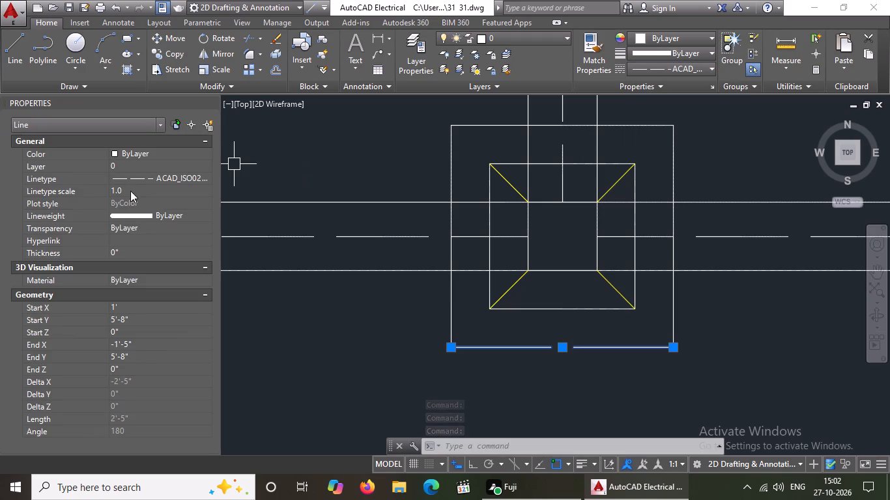
pyautogui.click(130, 191)
pyautogui.press('BackSpace')
pyautogui.press('BackSpace')
pyautogui.press('BackSpace')
pyautogui.press('BackSpace')
pyautogui.write('0.')
pyautogui.press('5')
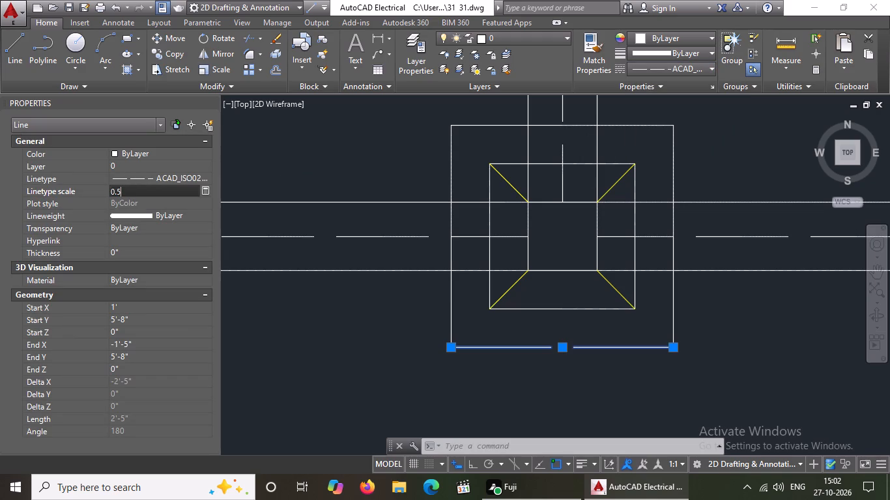
pyautogui.press('Return')
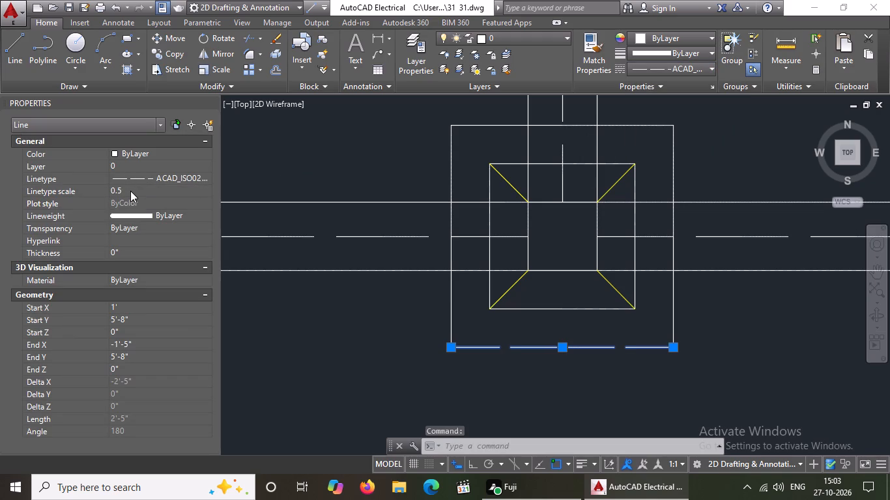
# Give the left edge of the third bottom-row footing's outer square the ACAD_ISO02W100 linetype with a linetype scale of 0.5.
pyautogui.click(448, 145)
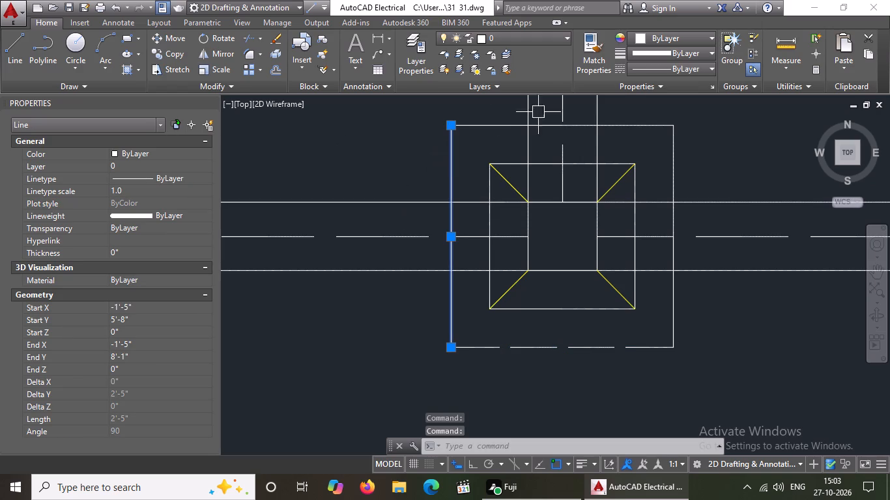
pyautogui.click(674, 67)
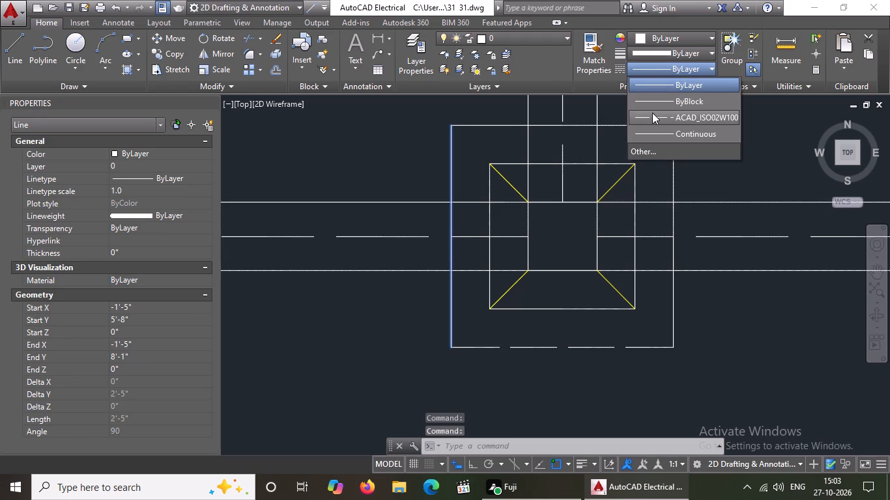
pyautogui.click(652, 119)
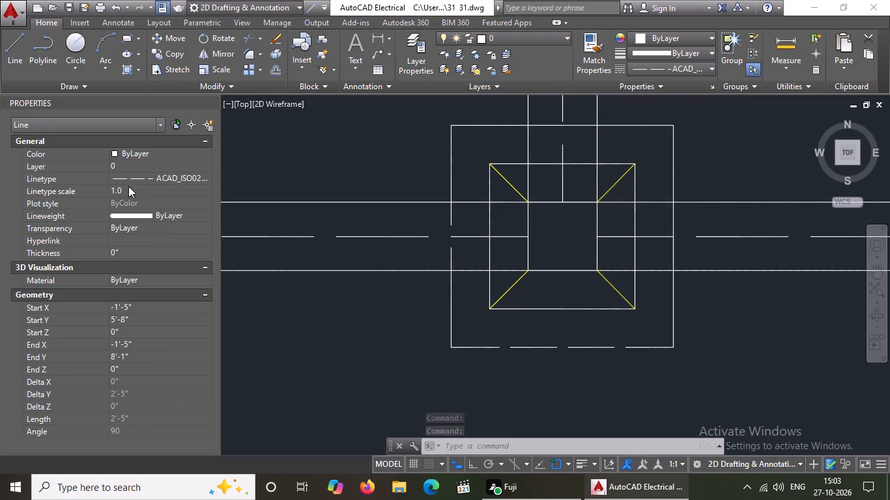
pyautogui.click(128, 186)
pyautogui.press('BackSpace')
pyautogui.press('BackSpace')
pyautogui.press('BackSpace')
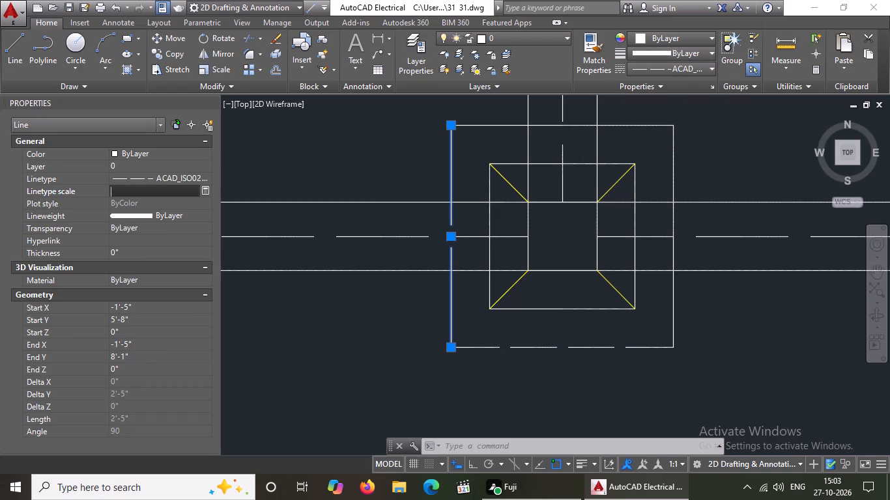
pyautogui.write('0.5')
pyautogui.press('Return')
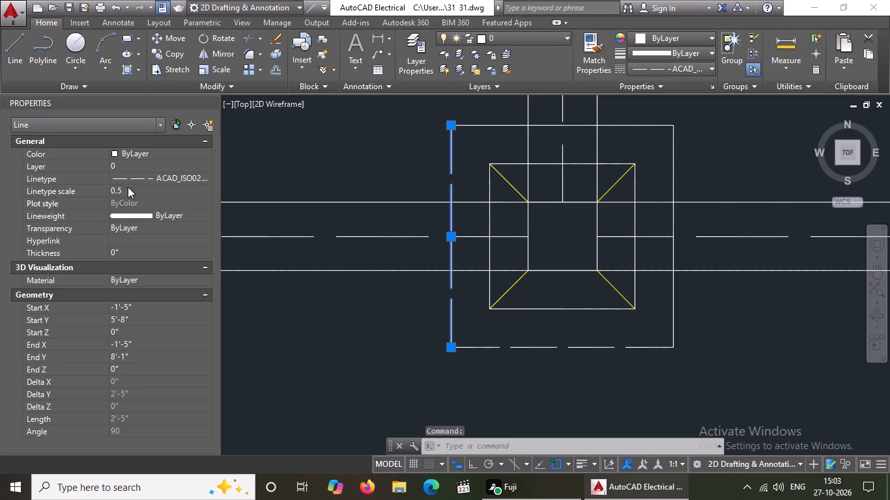
# Give the top edge of the third bottom-row footing's outer square the ACAD_ISO02W100 linetype with a linetype scale of 0.5.
pyautogui.click(499, 124)
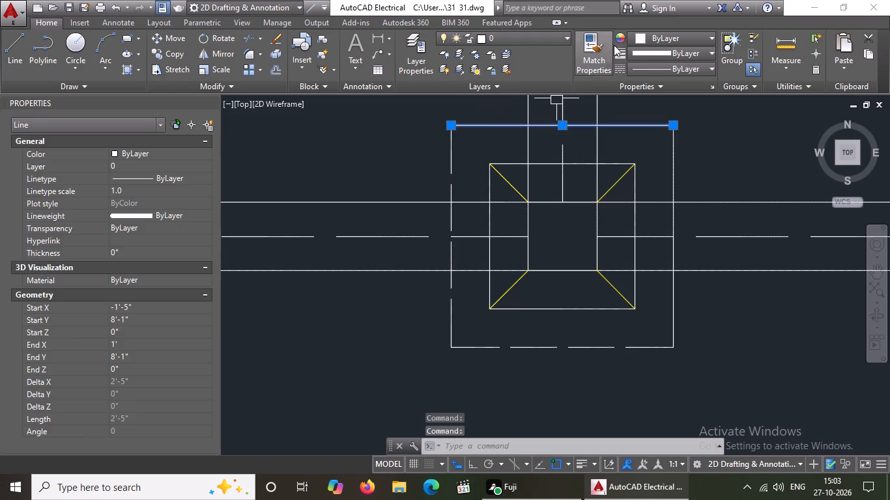
pyautogui.click(650, 67)
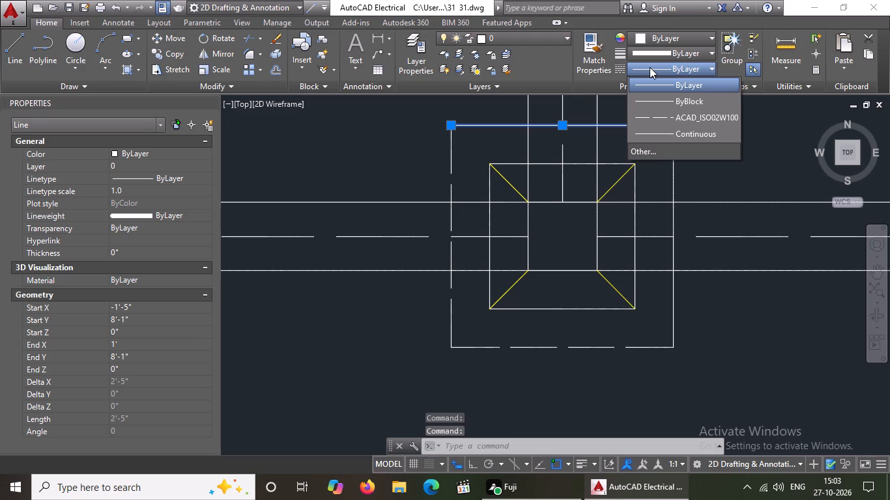
pyautogui.click(666, 118)
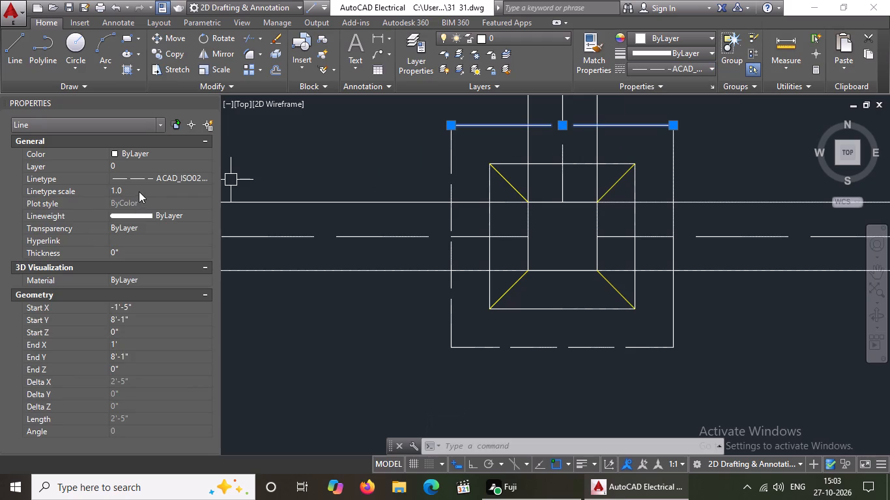
pyautogui.click(130, 187)
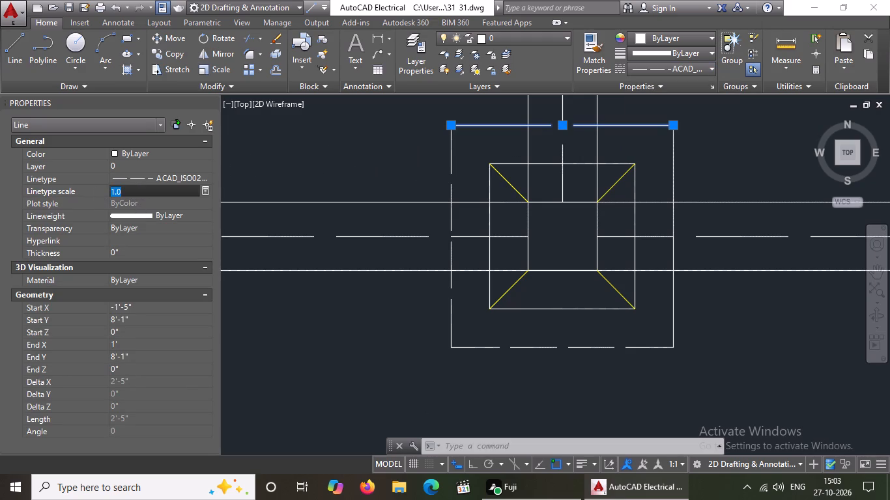
pyautogui.press('BackSpace')
pyautogui.press('BackSpace')
pyautogui.press('0')
pyautogui.write('.5')
pyautogui.press('Return')
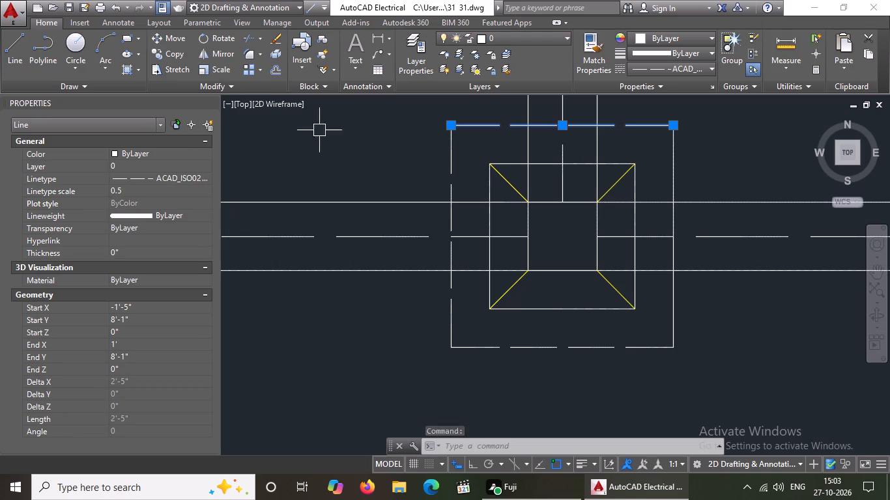
# Give the right edge of the third bottom-row footing's outer square the ACAD_ISO02W100 linetype with a linetype scale of 0.5.
pyautogui.click(672, 173)
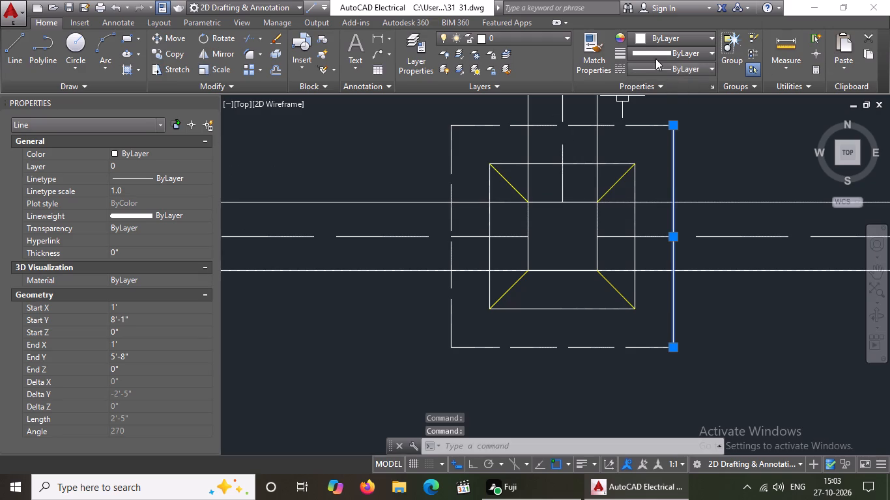
pyautogui.click(685, 64)
pyautogui.click(657, 113)
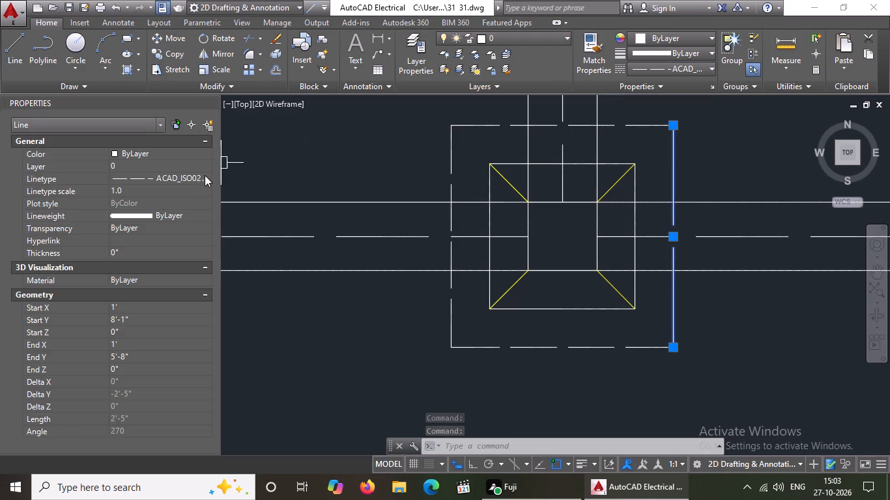
pyautogui.click(144, 188)
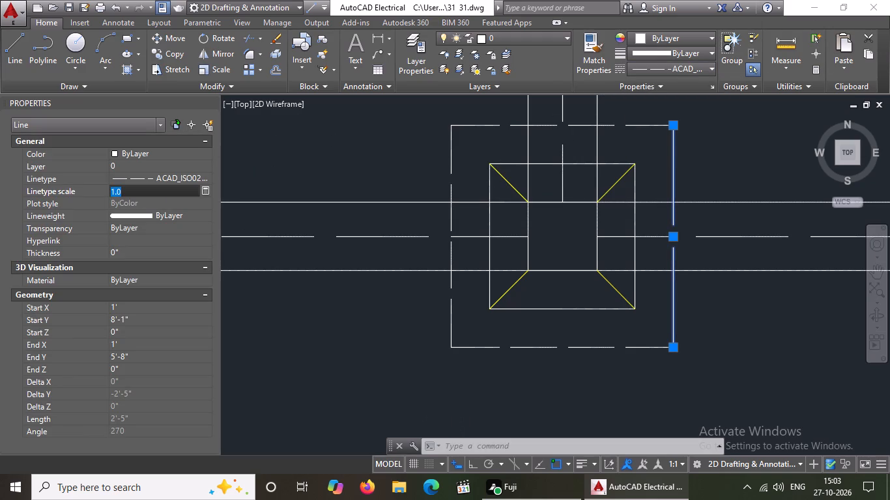
pyautogui.press('BackSpace')
pyautogui.press('BackSpace')
pyautogui.press('BackSpace')
pyautogui.write('0.5')
pyautogui.press('Return')
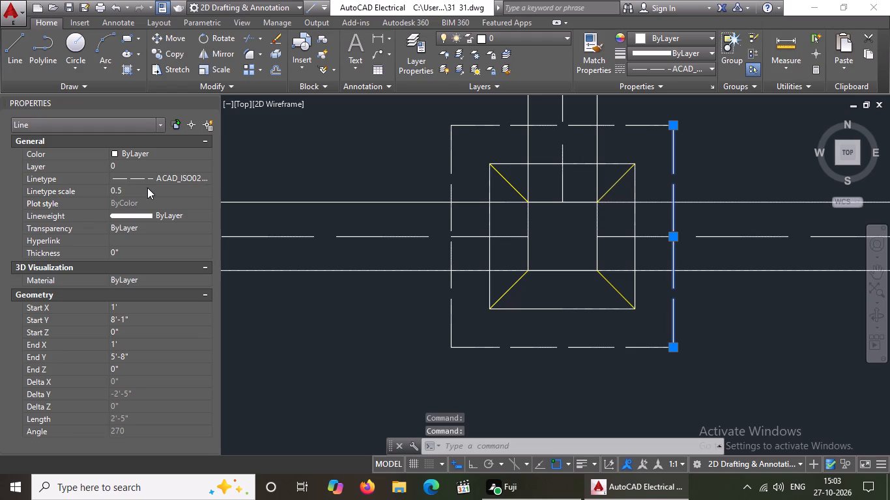
# Give the right edge of the bottom-right corner footing's outer square the ACAD_ISO02W100 linetype with a linetype scale of 0.5.
pyautogui.scroll(-3, 366, 219)
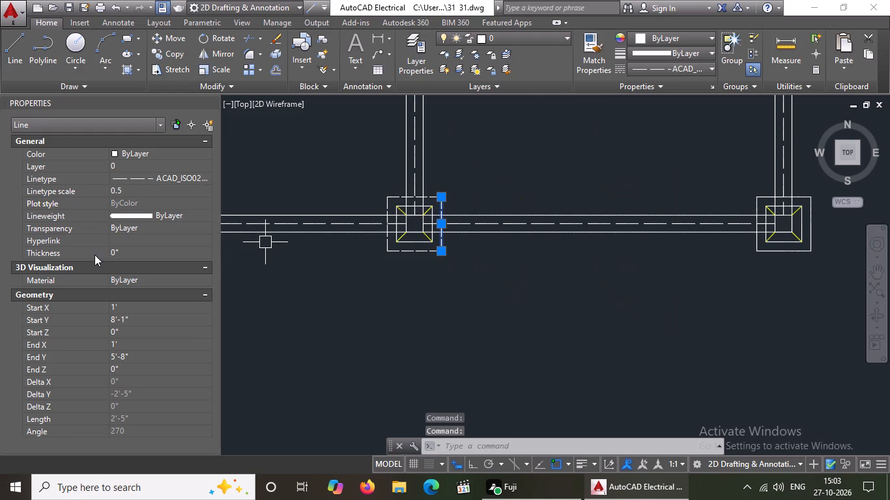
pyautogui.scroll(-2, 409, 187)
pyautogui.scroll(2, 259, 191)
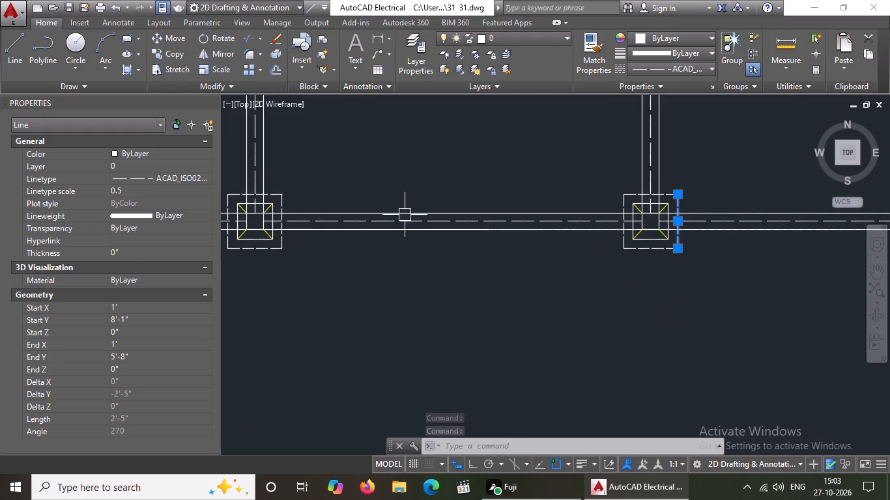
pyautogui.scroll(2, 719, 212)
pyautogui.scroll(-3, 604, 262)
pyautogui.scroll(5, 846, 250)
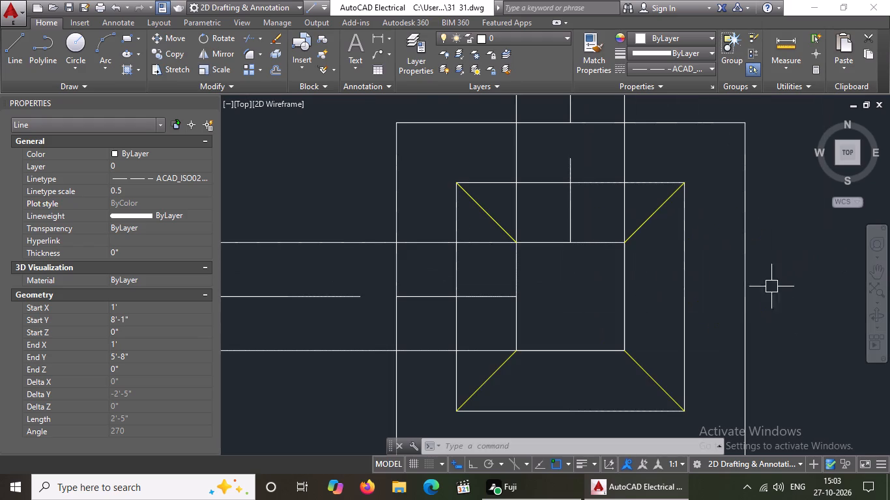
pyautogui.click(748, 293)
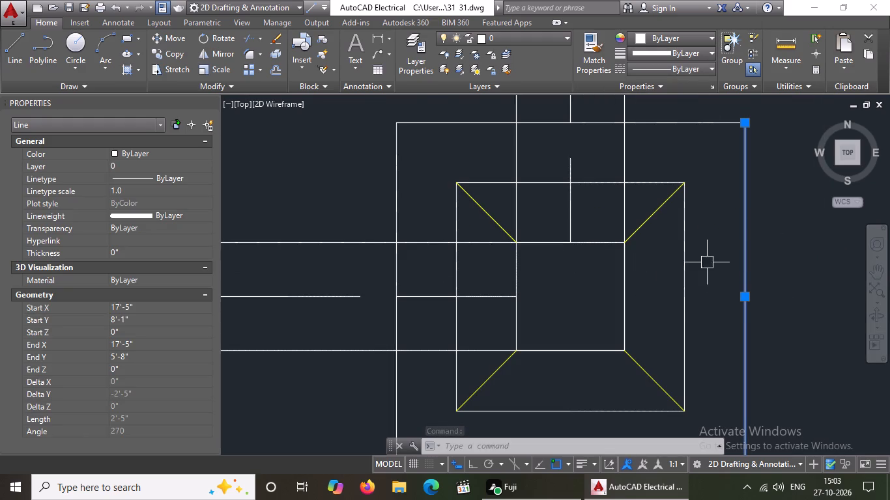
pyautogui.click(671, 70)
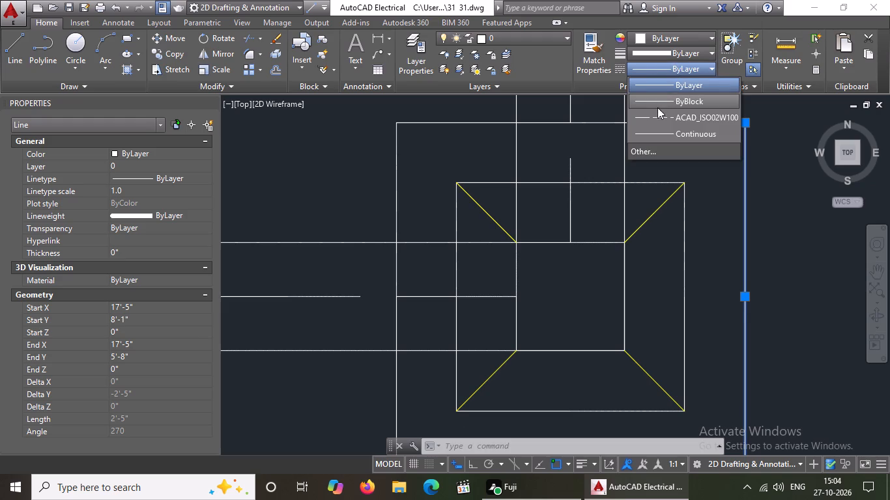
pyautogui.click(676, 118)
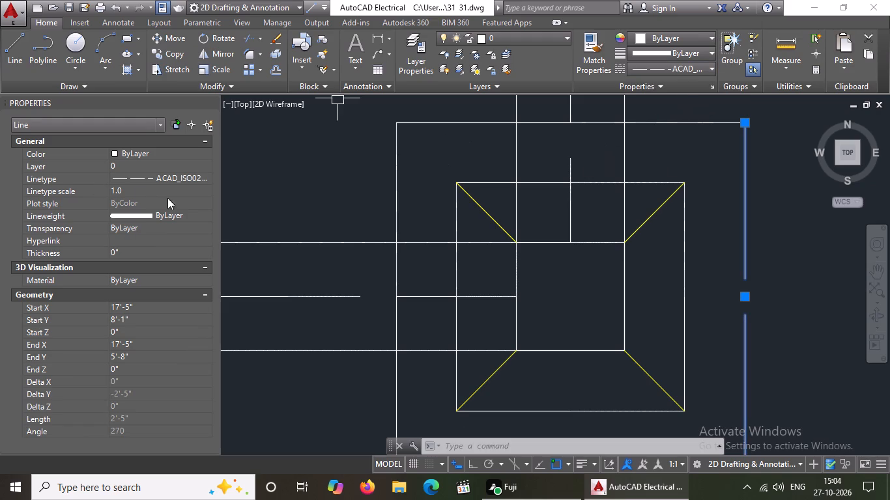
pyautogui.click(136, 191)
pyautogui.press('BackSpace')
pyautogui.press('BackSpace')
pyautogui.press('BackSpace')
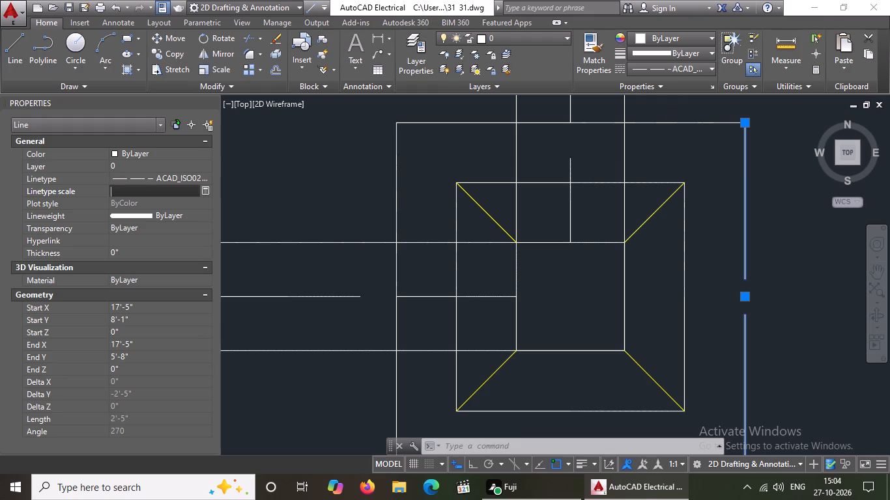
pyautogui.write('0.5')
pyautogui.press('Return')
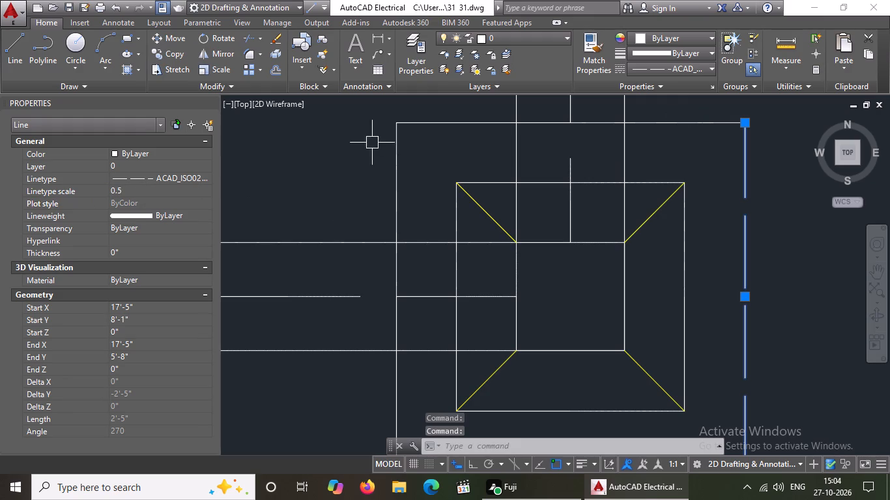
# Give the top edge of the bottom-right corner footing's outer square the ACAD_ISO02W100 linetype with a linetype scale of 0.5.
pyautogui.click(444, 120)
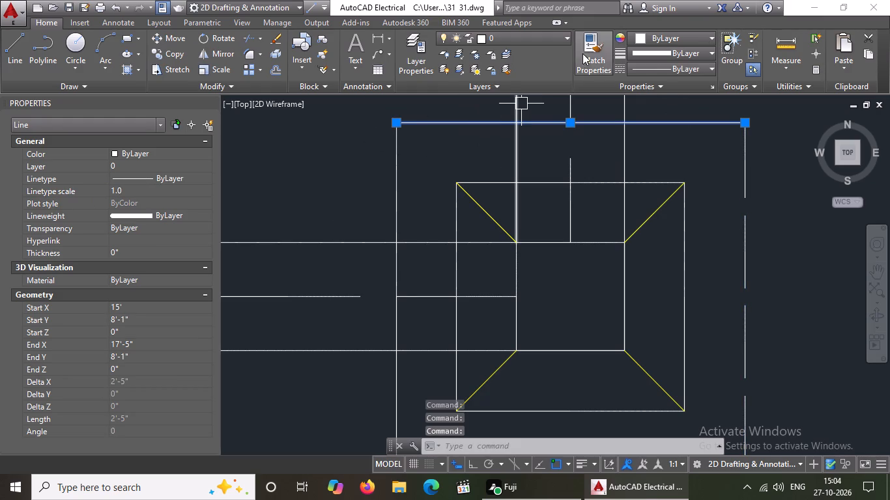
pyautogui.click(683, 67)
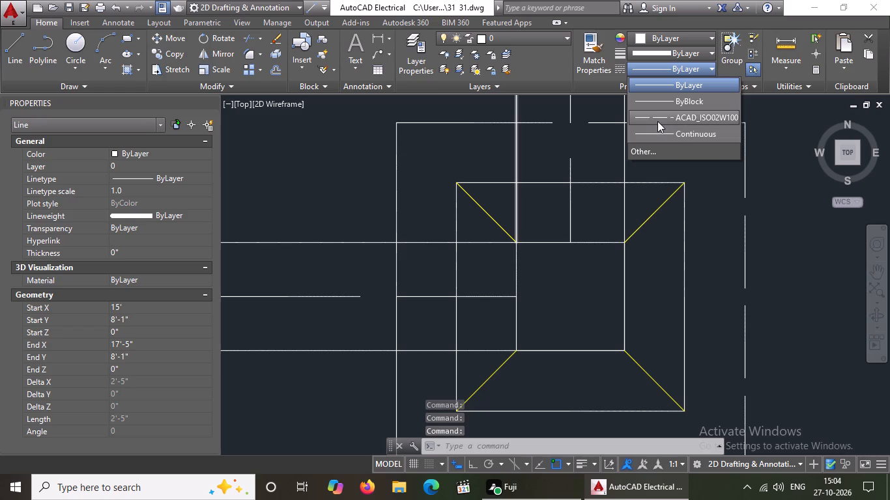
pyautogui.click(661, 115)
pyautogui.click(134, 187)
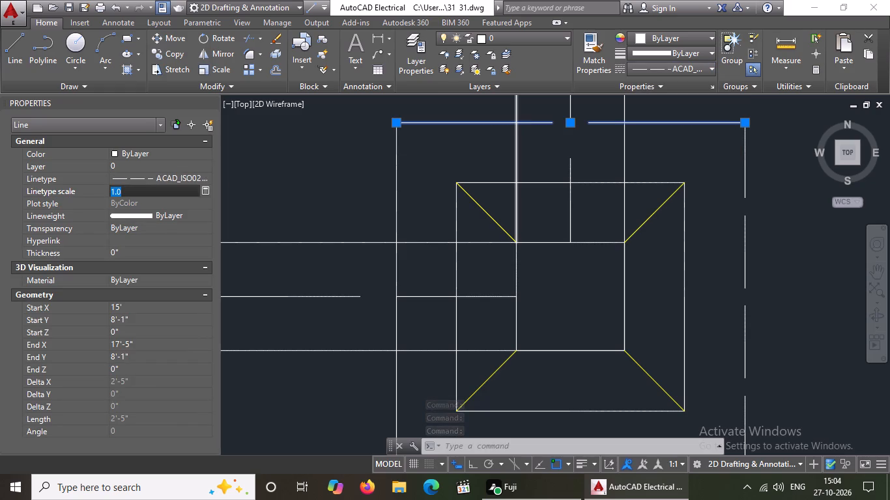
pyautogui.press('BackSpace')
pyautogui.press('BackSpace')
pyautogui.write('0.5')
pyautogui.press('Return')
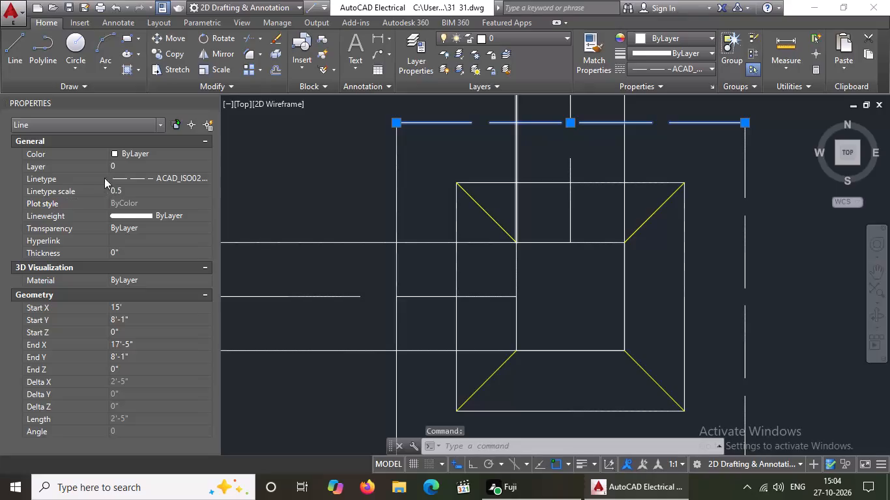
# Give the left edge of the bottom-right corner footing's outer square the ACAD_ISO02W100 linetype with a linetype scale of 0.5.
pyautogui.click(390, 195)
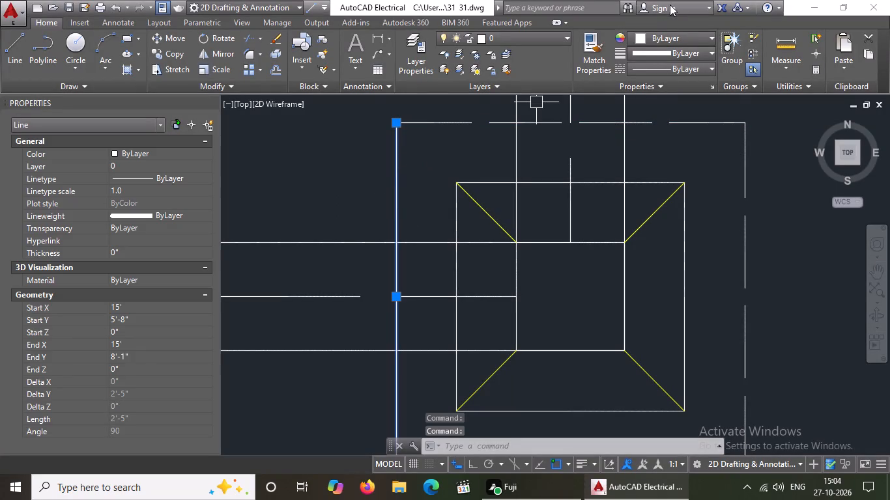
pyautogui.click(663, 66)
pyautogui.click(659, 118)
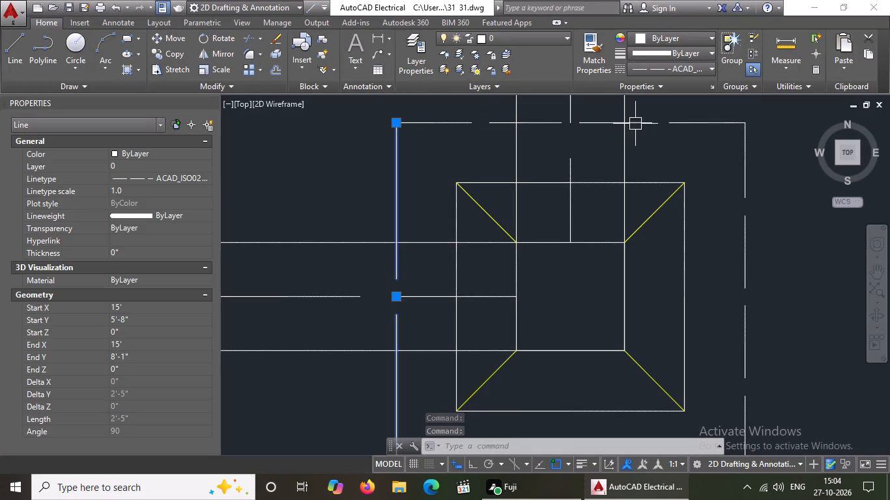
pyautogui.click(127, 186)
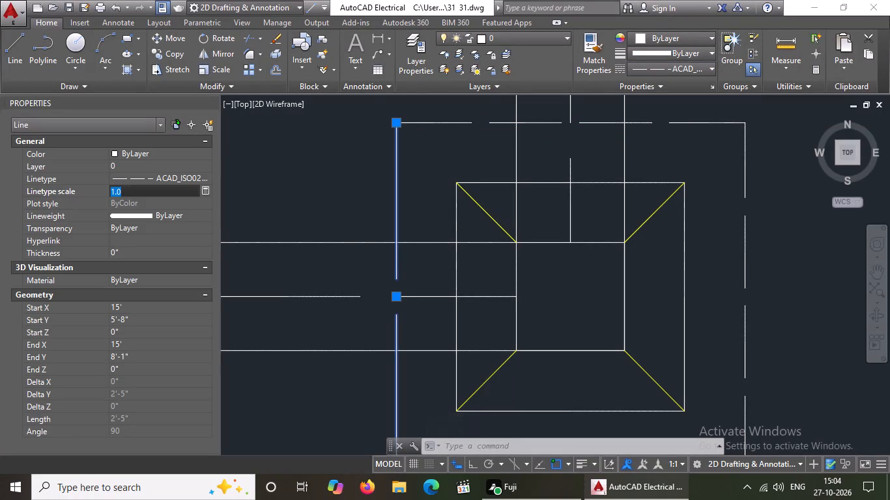
pyautogui.press('BackSpace')
pyautogui.press('BackSpace')
pyautogui.press('BackSpace')
pyautogui.write('0.5')
pyautogui.press('Return')
# Give the bottom edge of the bottom-right corner footing's outer square the ACAD_ISO02W100 linetype with a linetype scale of 0.5.
pyautogui.scroll(-3, 533, 181)
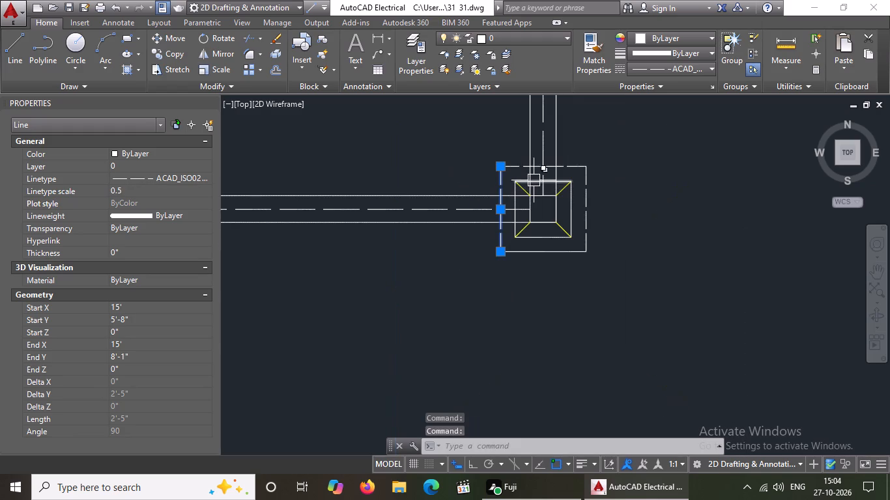
pyautogui.click(545, 253)
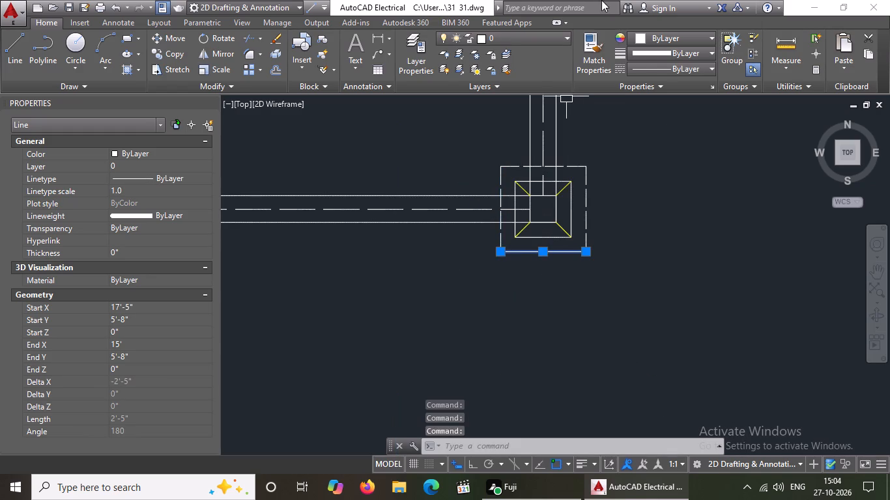
pyautogui.click(648, 63)
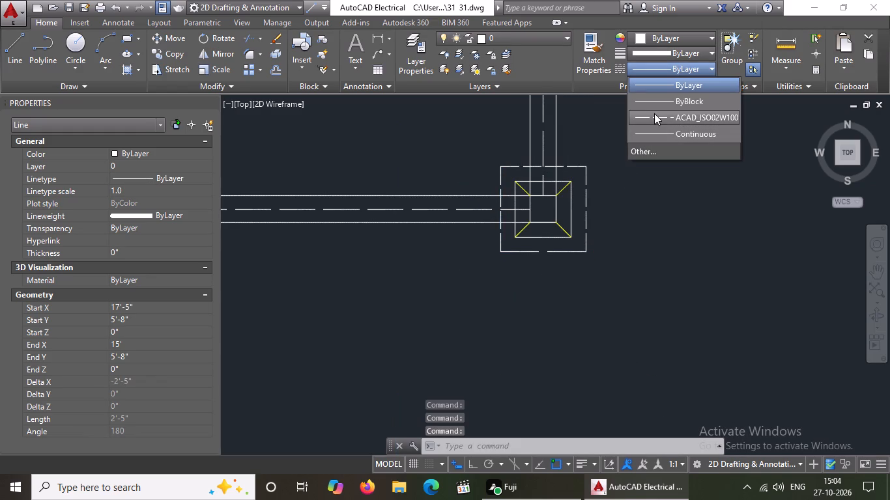
pyautogui.click(654, 113)
pyautogui.click(143, 193)
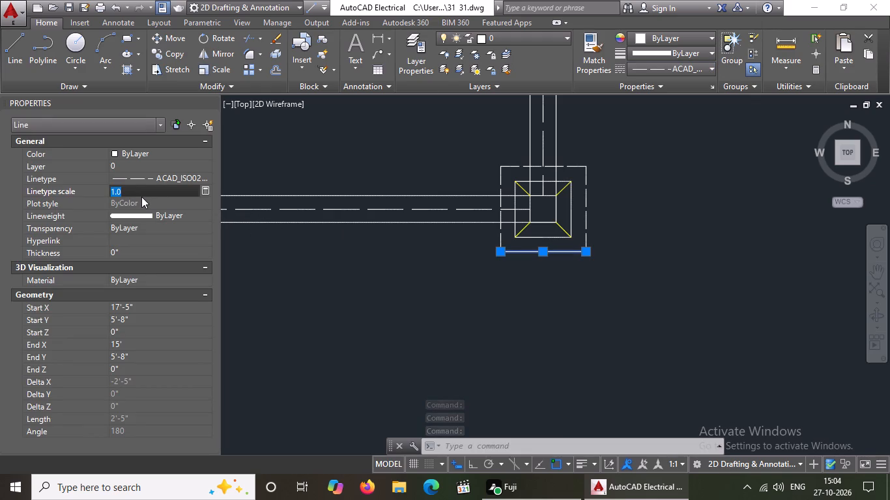
pyautogui.press('BackSpace')
pyautogui.press('BackSpace')
pyautogui.write('0.5')
pyautogui.press('Return')
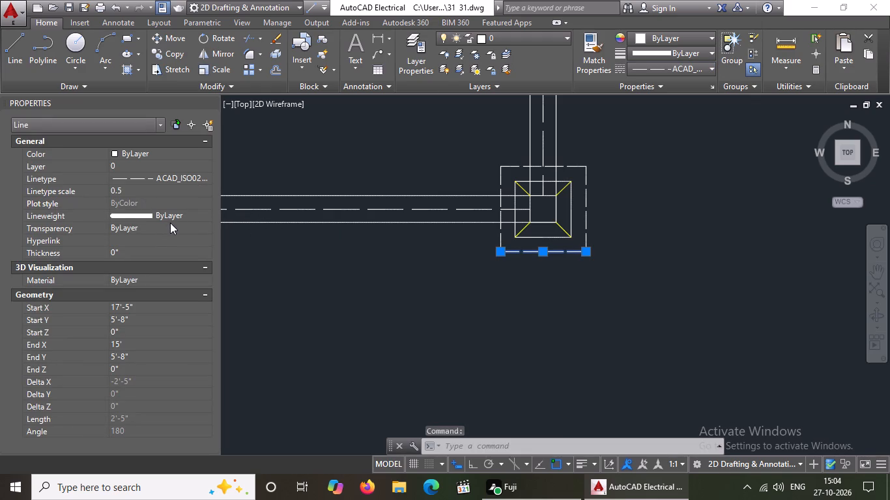
pyautogui.scroll(-7, 170, 223)
pyautogui.press('Escape')
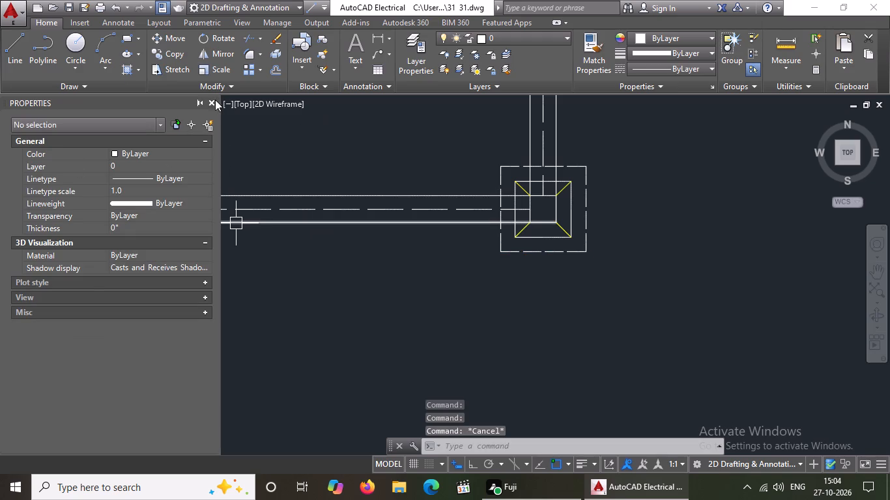
pyautogui.click(210, 102)
# Give the bottom edge of the outer square of the leftmost footing, second row from the bottom, the ACAD_ISO02W100 linetype at scale 0.5.
pyautogui.scroll(-2, 253, 301)
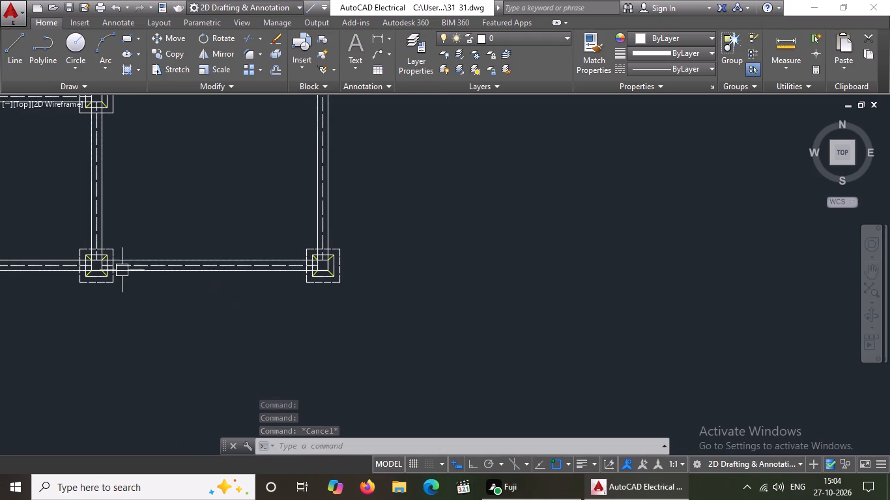
pyautogui.scroll(3, 219, 258)
pyautogui.scroll(-4, 230, 257)
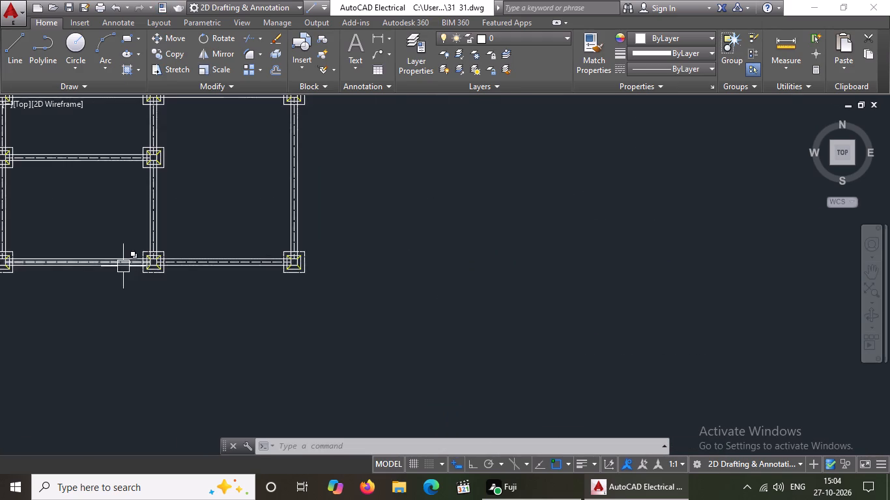
pyautogui.scroll(5, 123, 265)
pyautogui.scroll(-6, 141, 251)
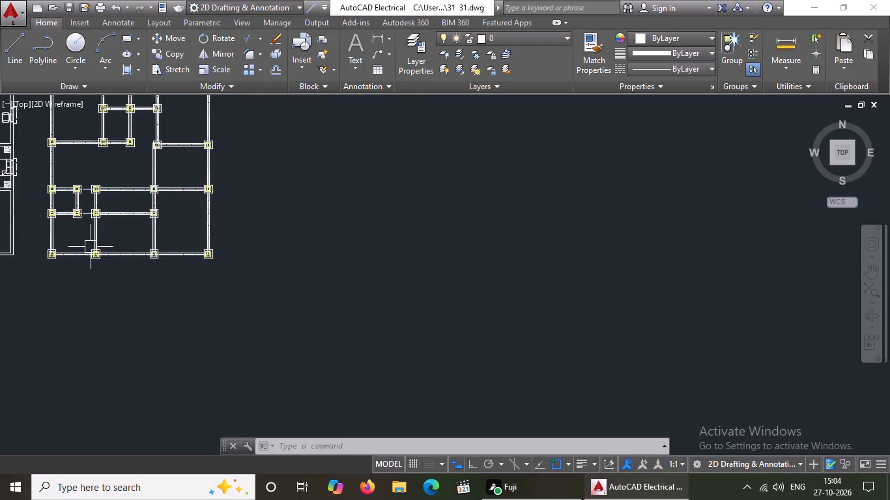
pyautogui.scroll(3, 79, 243)
pyautogui.scroll(-3, 83, 242)
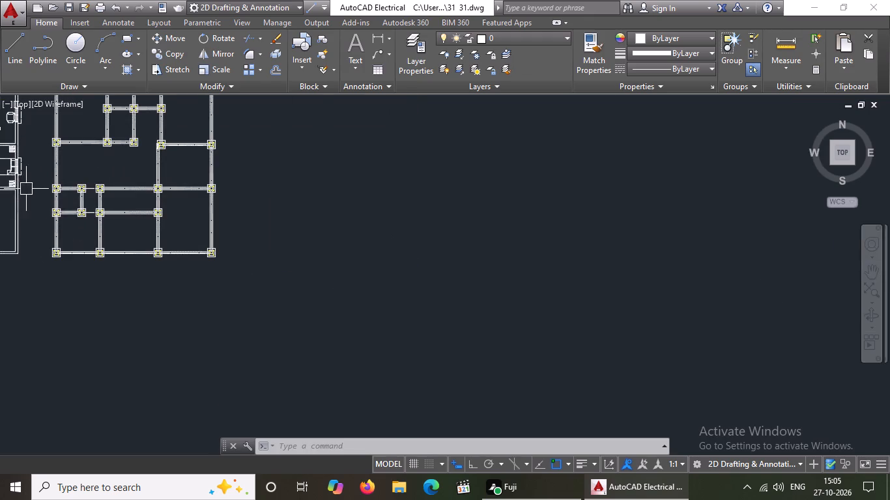
pyautogui.scroll(2, 28, 190)
pyautogui.scroll(5, 88, 258)
pyautogui.click(98, 259)
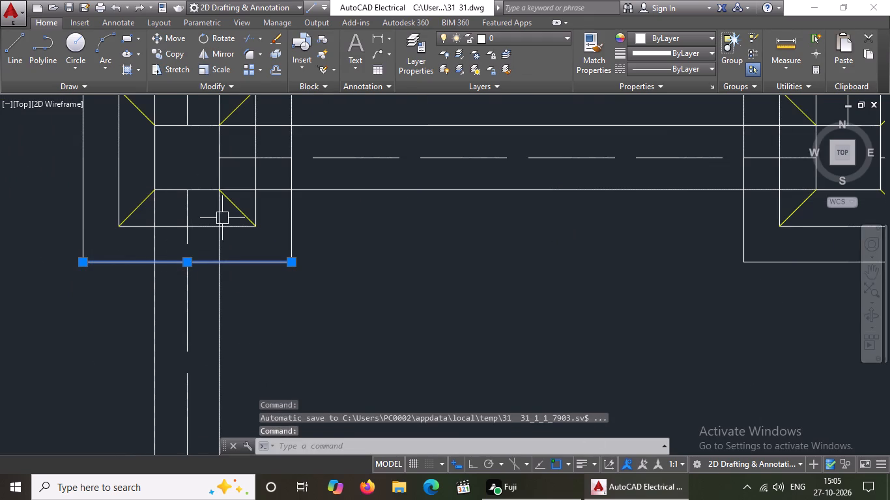
pyautogui.click(661, 68)
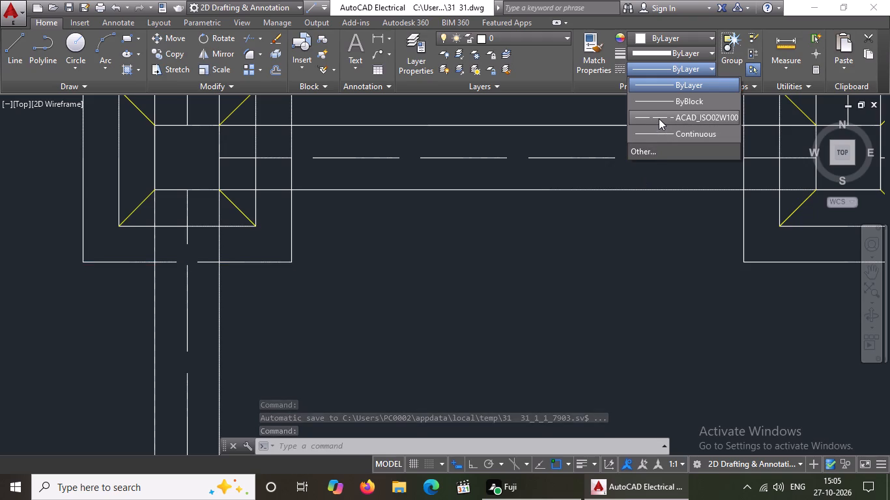
pyautogui.click(659, 118)
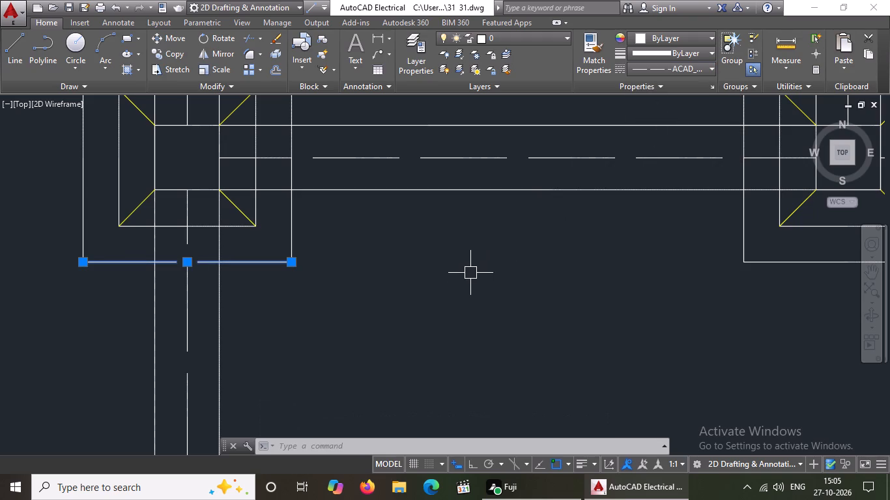
pyautogui.rightClick(324, 252)
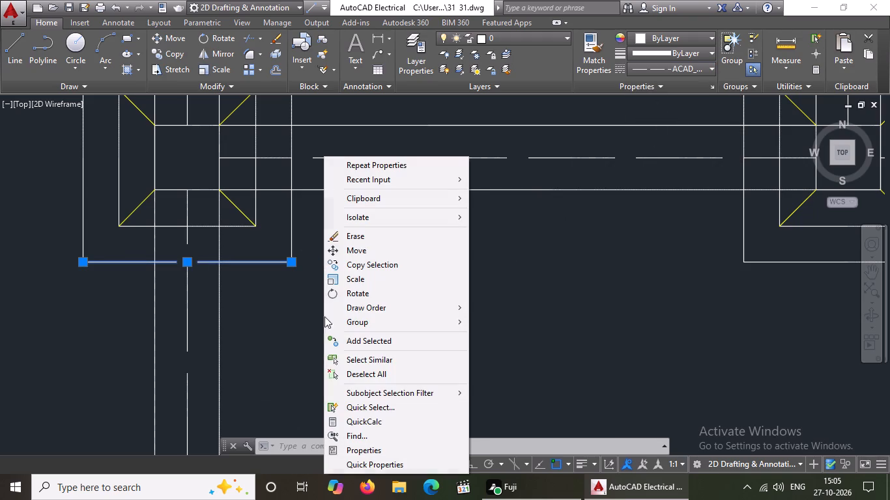
pyautogui.click(349, 451)
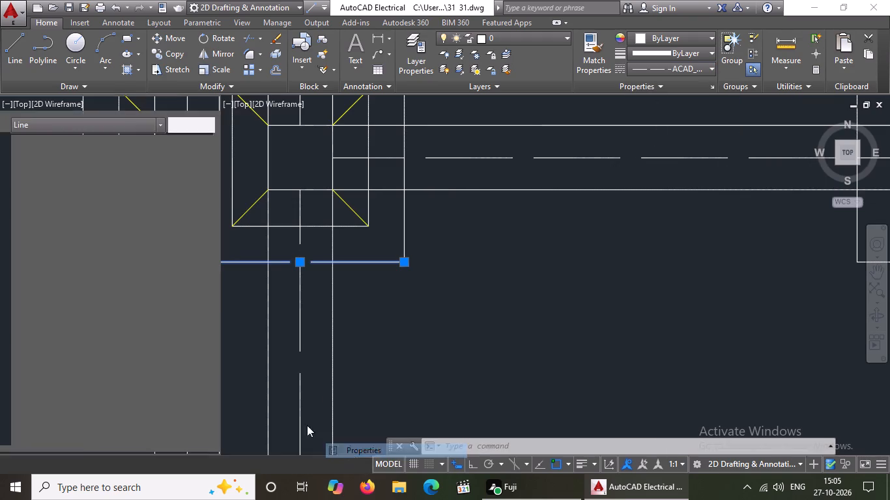
pyautogui.click(142, 189)
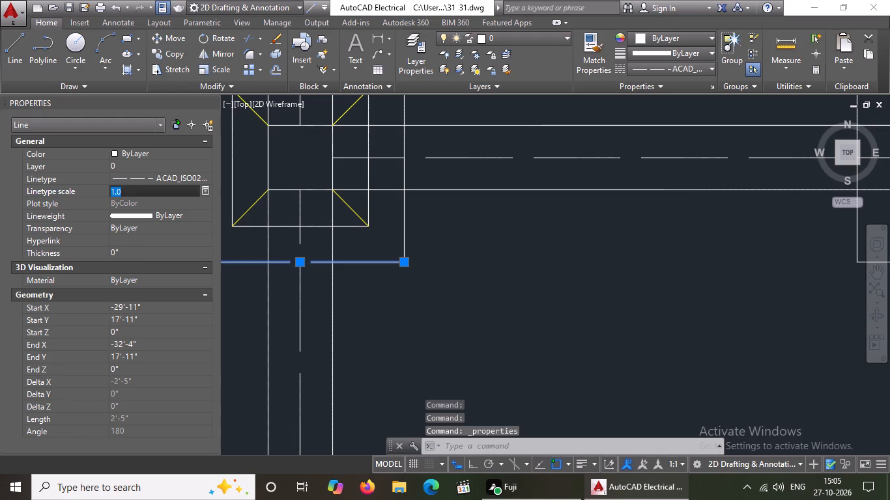
pyautogui.press('BackSpace')
pyautogui.press('BackSpace')
pyautogui.press('BackSpace')
pyautogui.write('0.5')
pyautogui.press('Return')
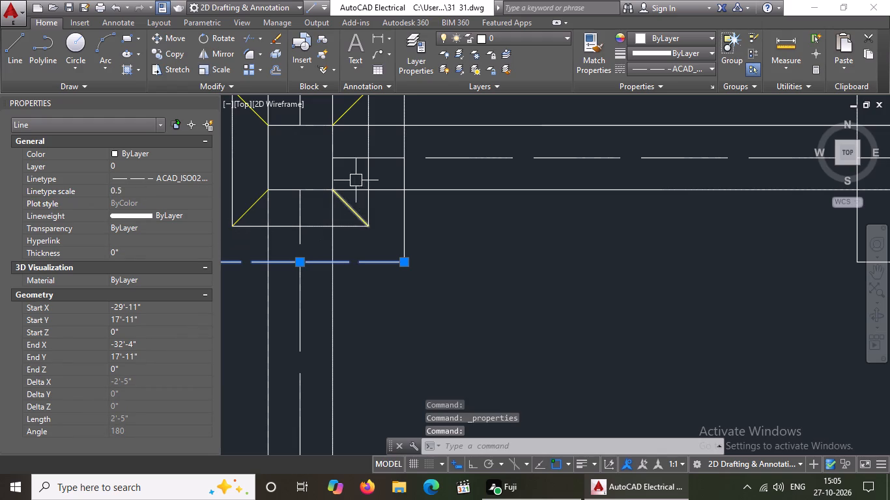
# Give the right edge of the second-from-bottom row's leftmost footing's outer square the ACAD_ISO02W100 linetype with a linetype scale of 0.5.
pyautogui.click(403, 223)
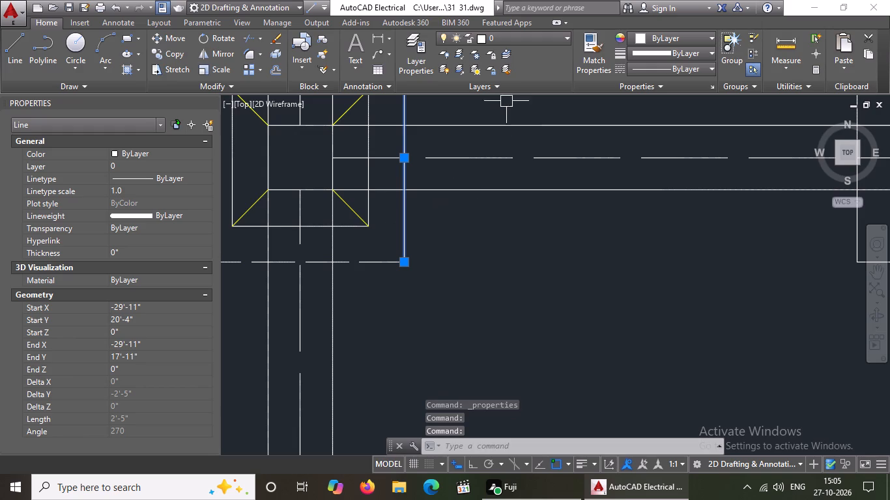
pyautogui.click(665, 68)
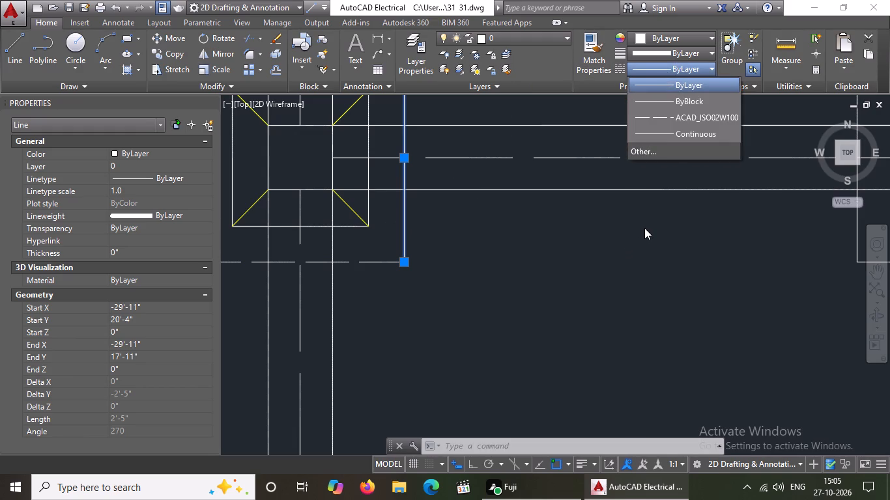
pyautogui.click(670, 122)
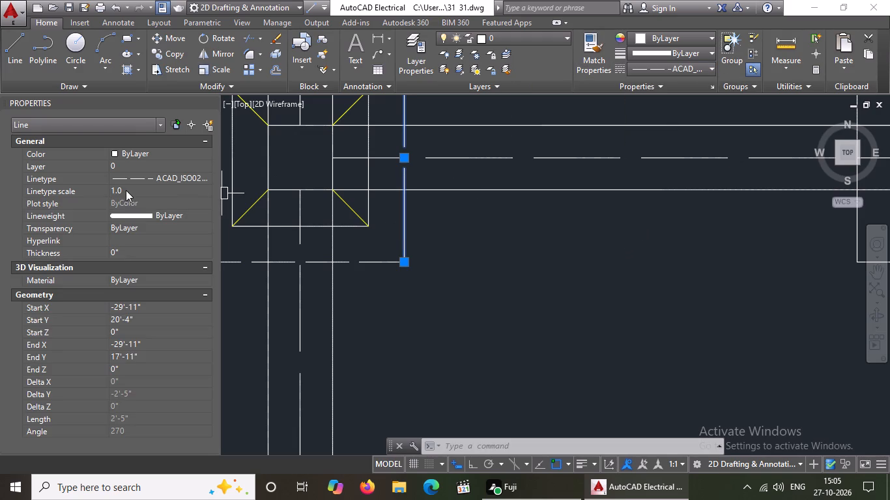
pyautogui.click(126, 190)
pyautogui.press('BackSpace')
pyautogui.press('BackSpace')
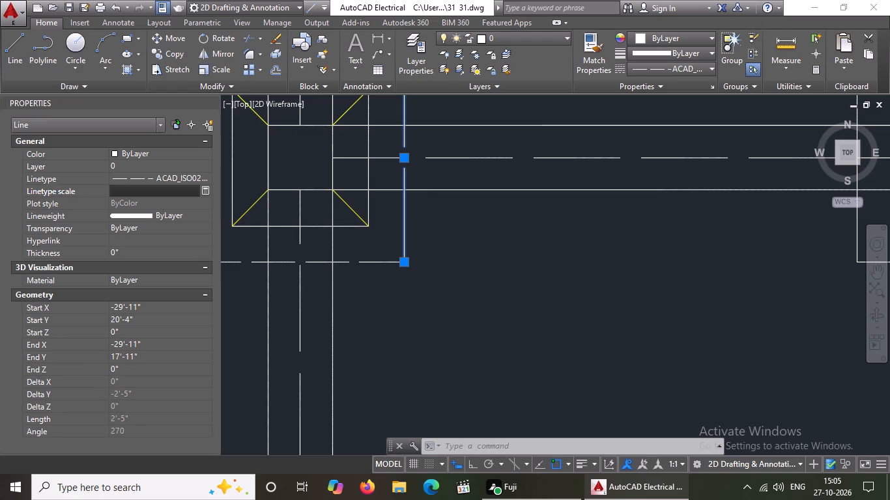
pyautogui.press('BackSpace')
pyautogui.press('BackSpace')
pyautogui.press('BackSpace')
pyautogui.write('0.5')
pyautogui.press('Return')
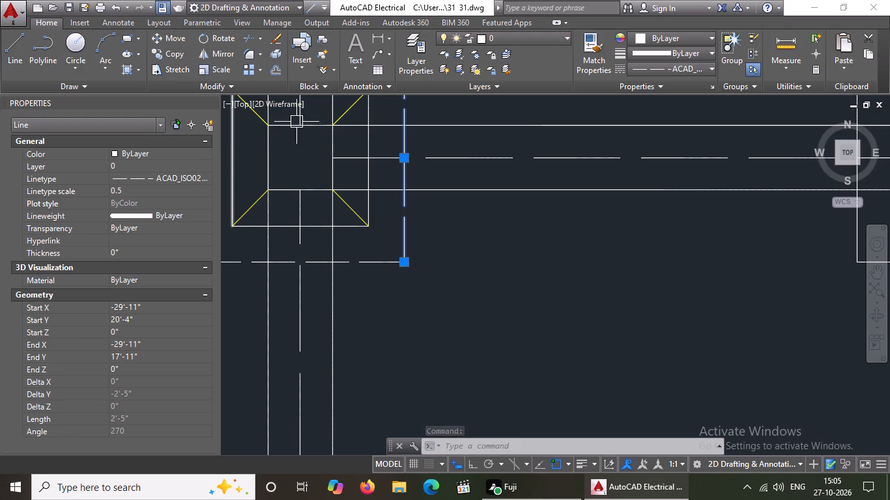
# Give the top edge of the second-from-bottom row's leftmost footing's outer square the ACAD_ISO02W100 linetype with a linetype scale of 0.5.
pyautogui.scroll(-3, 324, 158)
pyautogui.scroll(1, 474, 154)
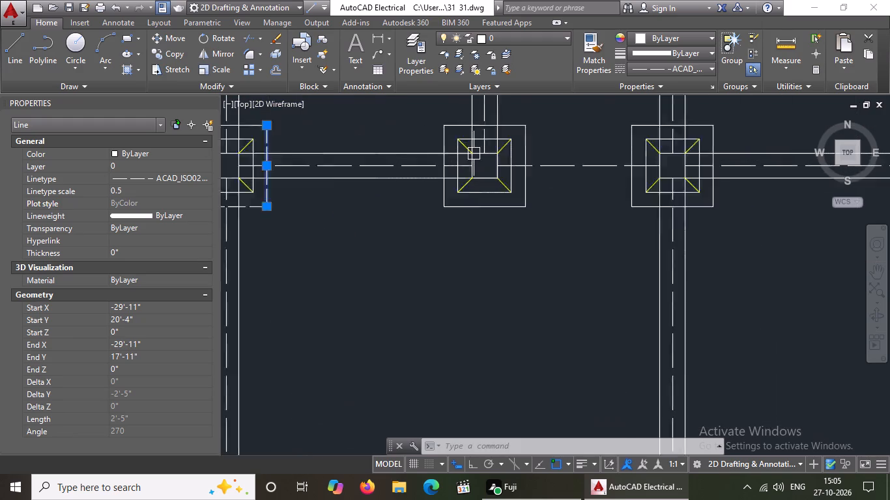
pyautogui.scroll(2, 474, 154)
pyautogui.scroll(-4, 427, 348)
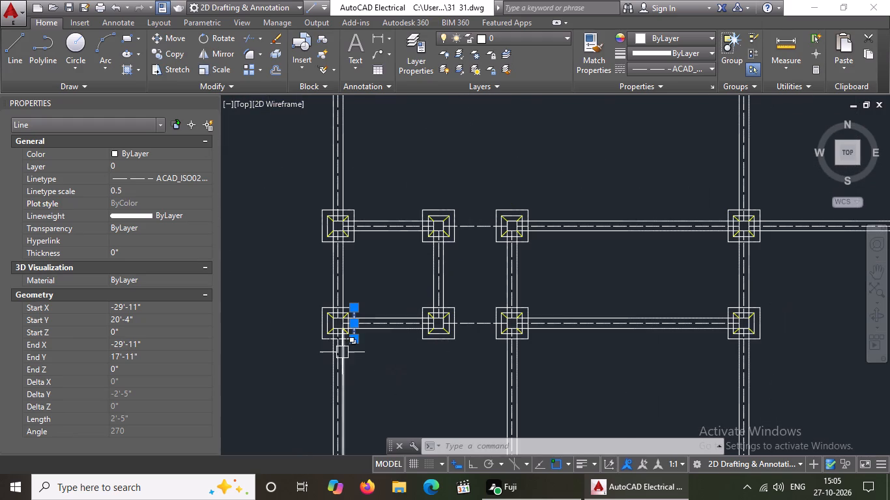
pyautogui.scroll(3, 336, 329)
pyautogui.click(289, 242)
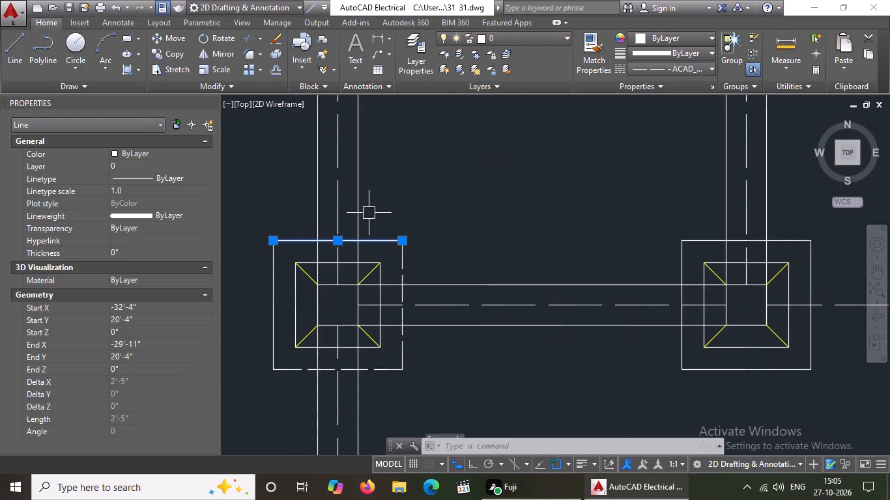
pyautogui.click(652, 65)
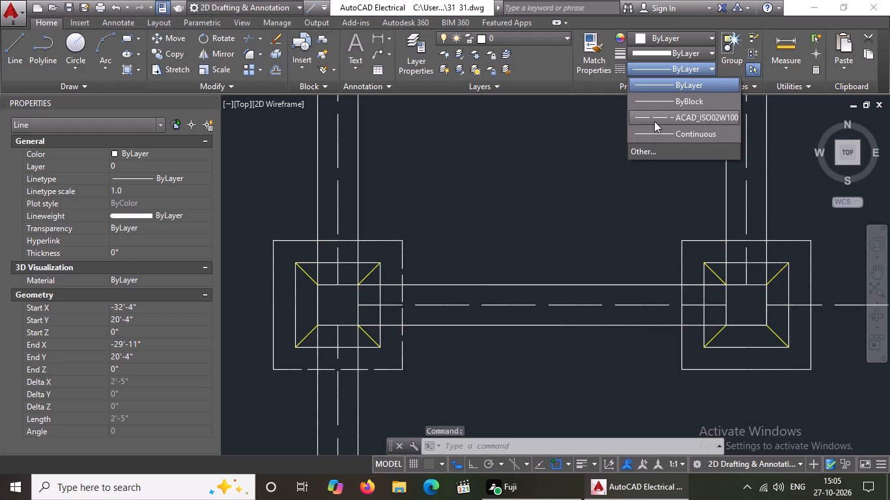
pyautogui.click(655, 114)
pyautogui.click(137, 194)
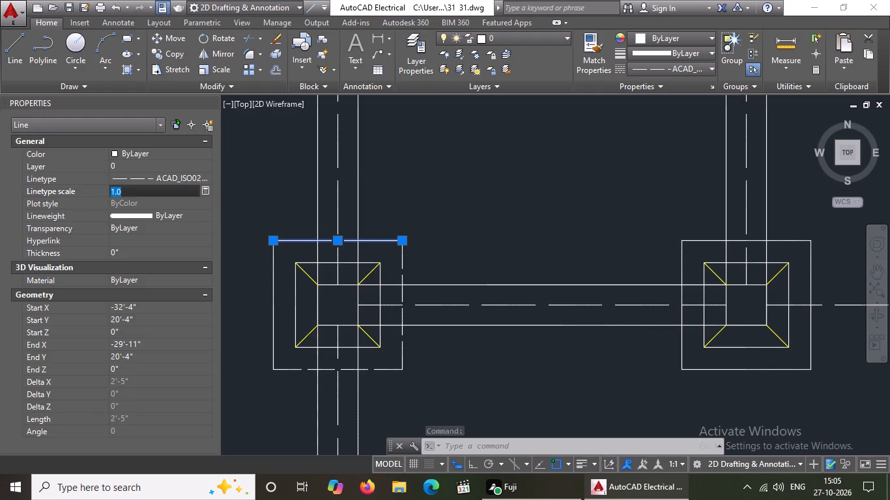
pyautogui.press('BackSpace')
pyautogui.press('BackSpace')
pyautogui.write('0.5')
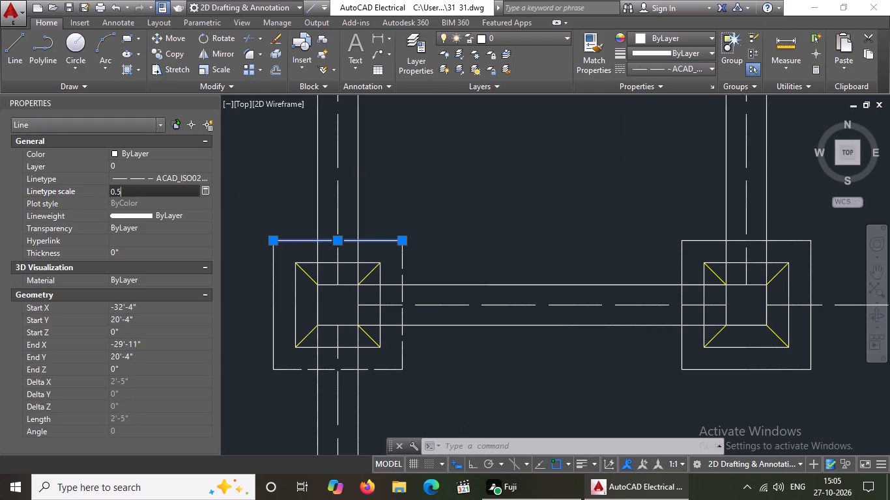
pyautogui.press('Return')
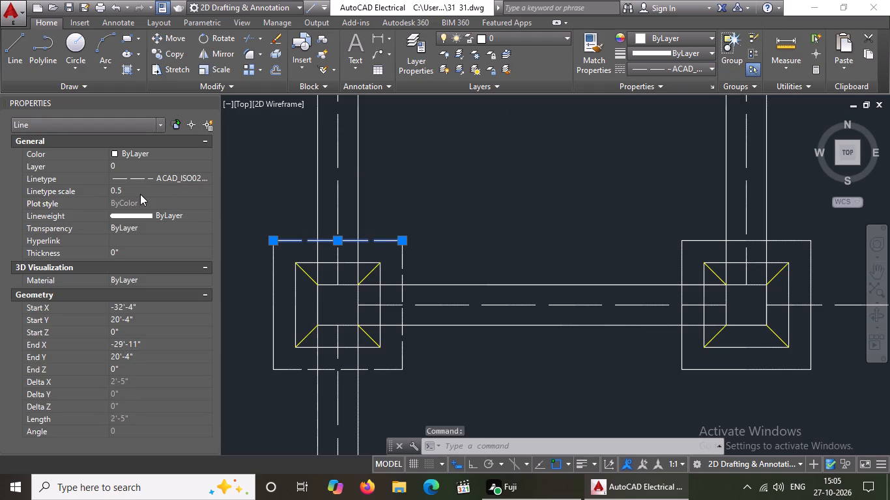
# Give the left edge of the second-from-bottom row's leftmost footing's outer square the ACAD_ISO02W100 linetype with a linetype scale of 0.5.
pyautogui.click(274, 266)
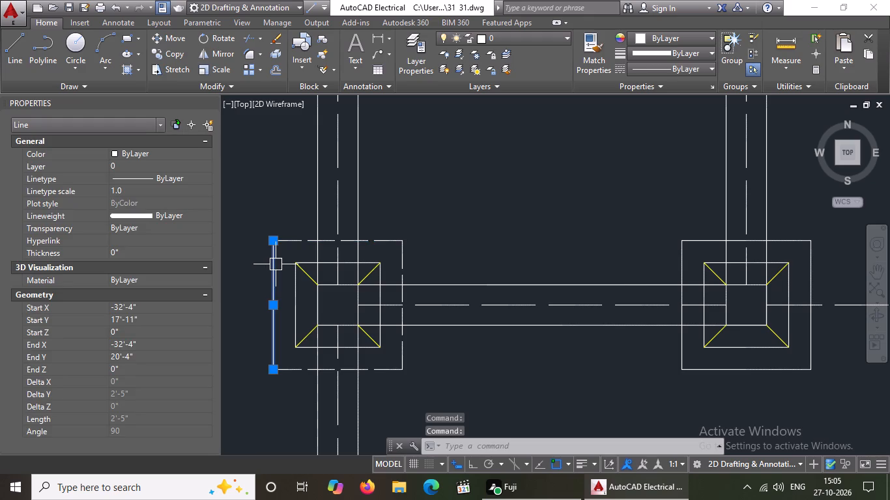
pyautogui.click(660, 66)
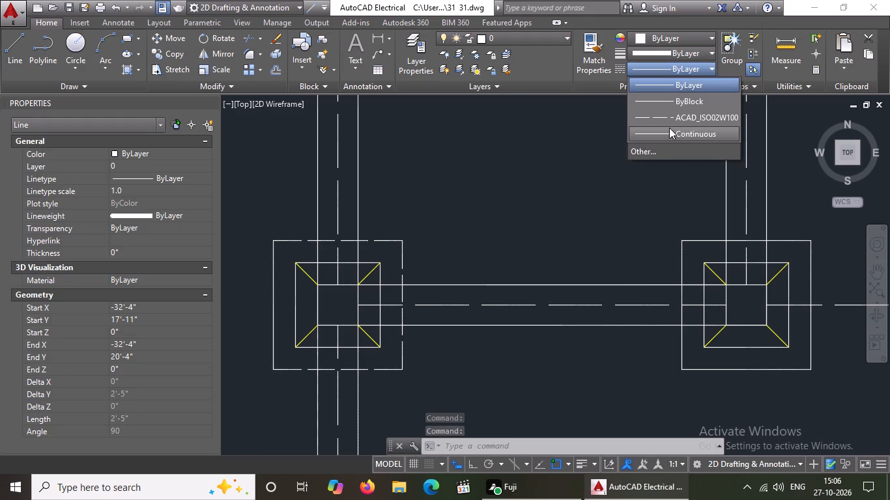
pyautogui.click(670, 118)
pyautogui.click(135, 191)
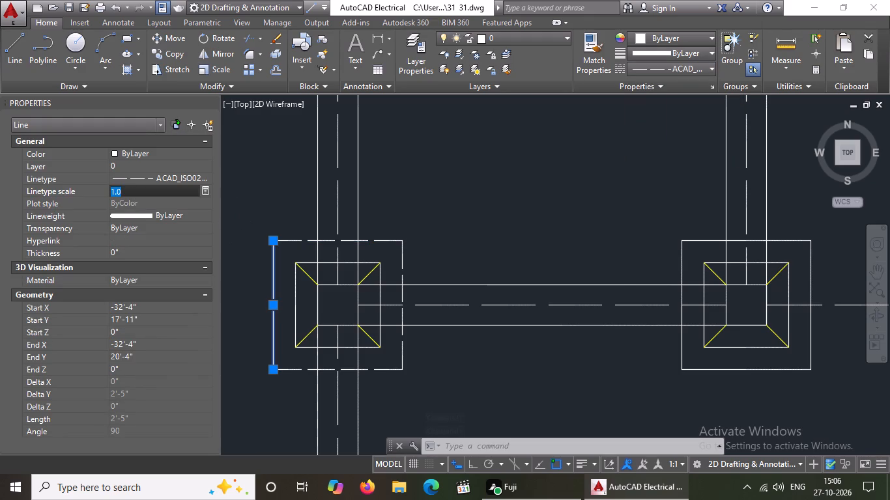
pyautogui.press('BackSpace')
pyautogui.press('BackSpace')
pyautogui.write('0.5')
pyautogui.press('Return')
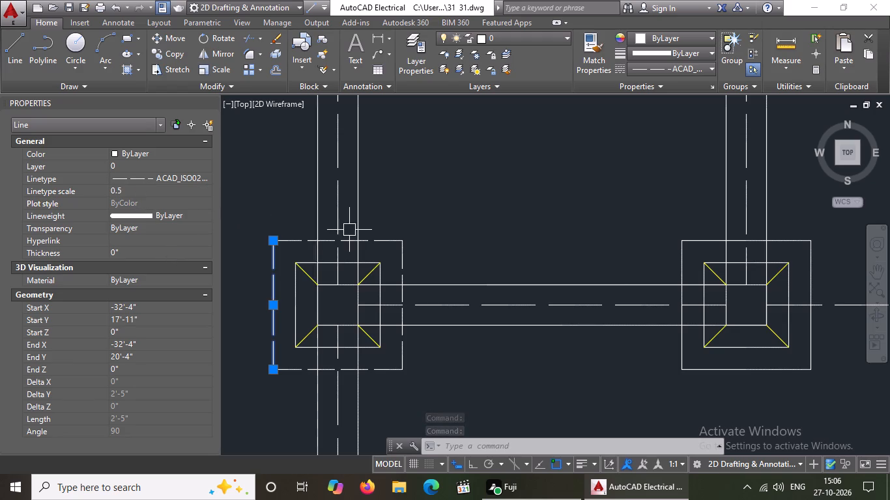
# Give the bottom edge of the outer square of the second footing from the left, second-from-bottom row, the ACAD_ISO02W100 linetype at scale 0.5.
pyautogui.scroll(-3, 349, 230)
pyautogui.scroll(-1, 526, 298)
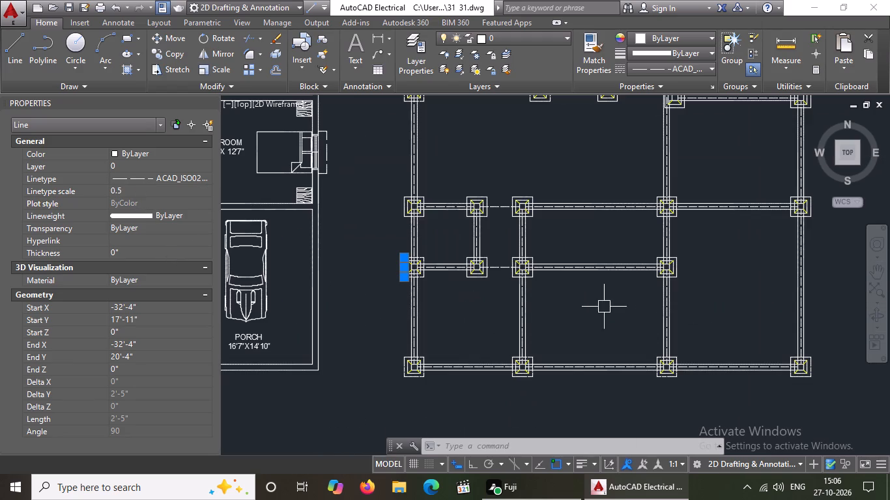
pyautogui.scroll(1, 507, 312)
pyautogui.scroll(3, 429, 256)
pyautogui.scroll(2, 534, 263)
pyautogui.click(527, 249)
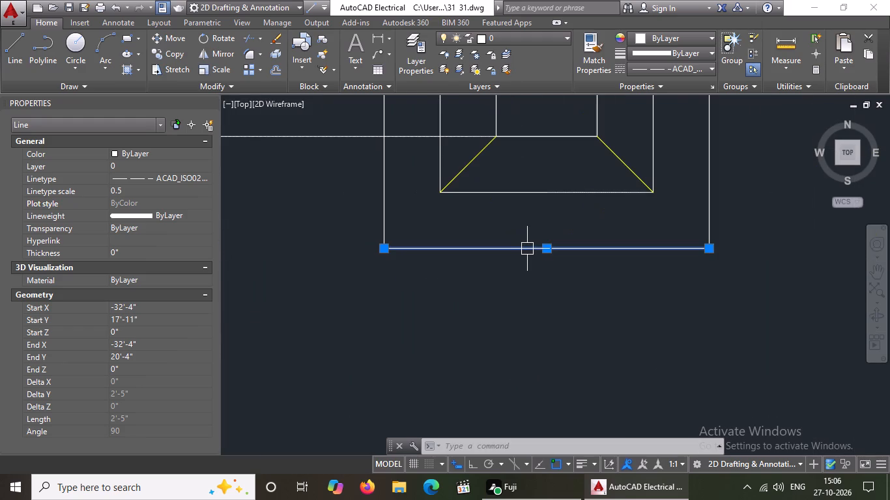
pyautogui.click(676, 63)
pyautogui.click(659, 113)
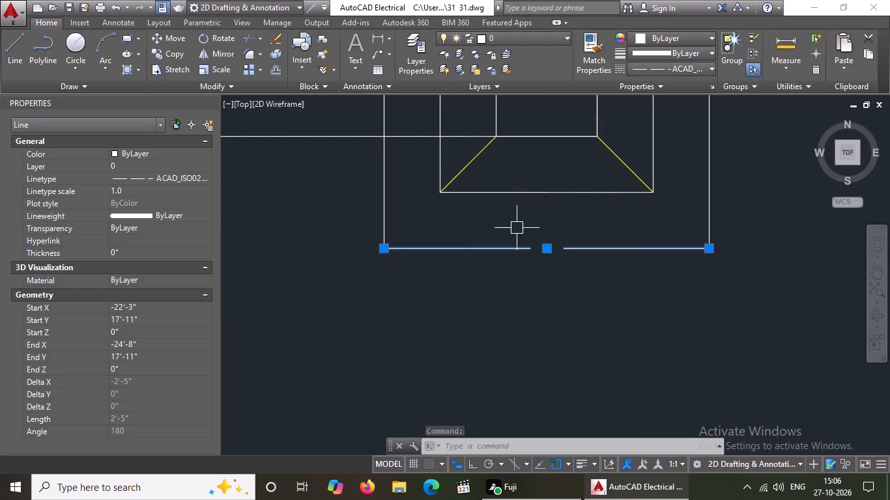
pyautogui.scroll(-4, 520, 247)
pyautogui.click(139, 193)
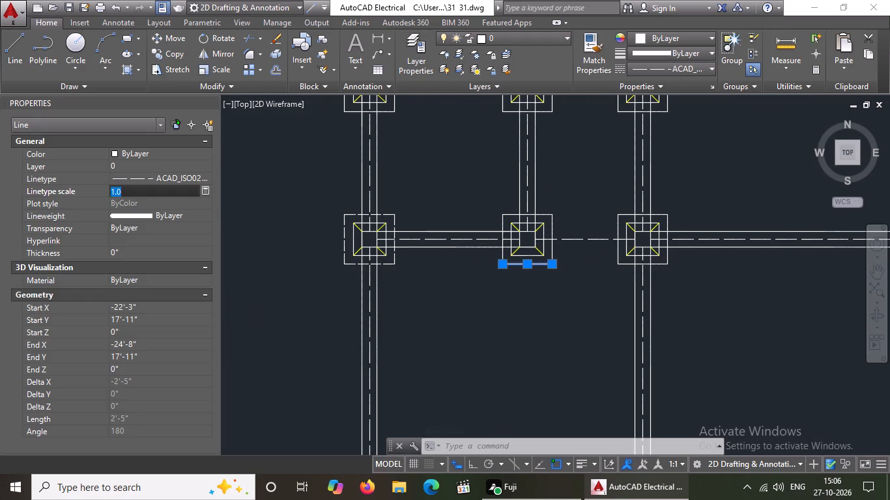
pyautogui.press('BackSpace')
pyautogui.press('BackSpace')
pyautogui.write('0.5')
pyautogui.press('Return')
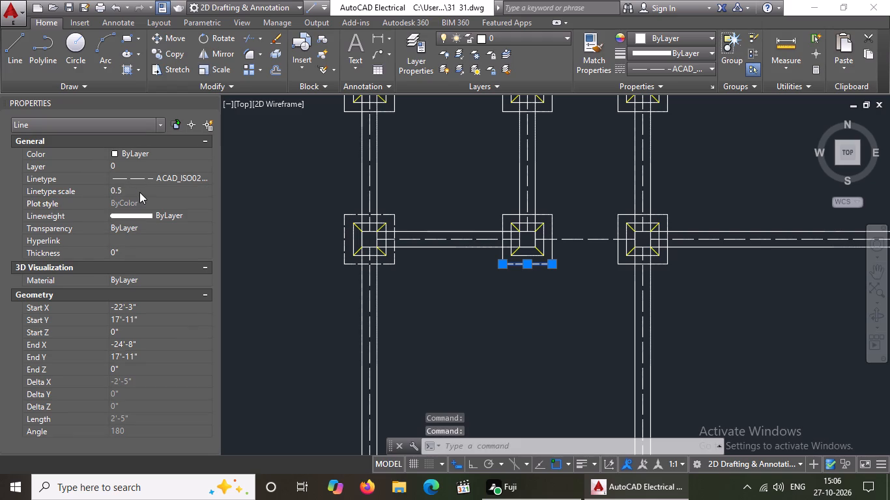
# Give the right edge of the second-from-bottom row's second footing's outer square the ACAD_ISO02W100 linetype with a linetype scale of 0.5.
pyautogui.click(549, 215)
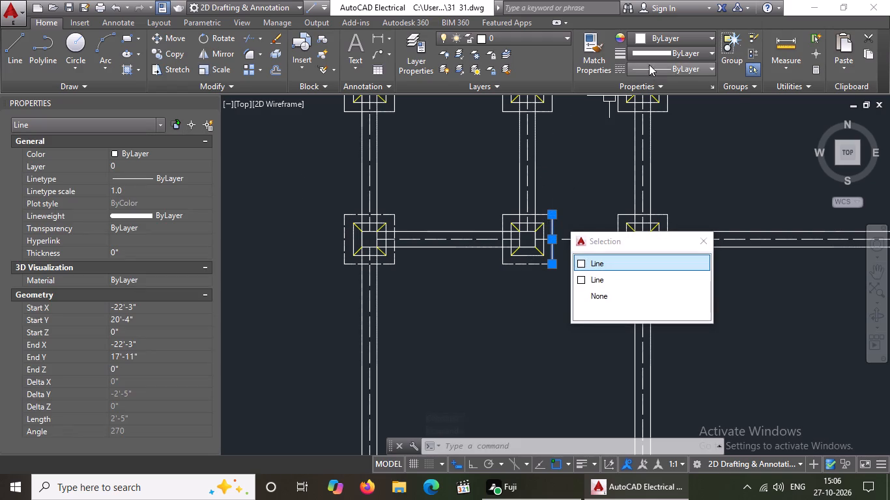
pyautogui.click(649, 64)
pyautogui.click(659, 118)
pyautogui.click(136, 185)
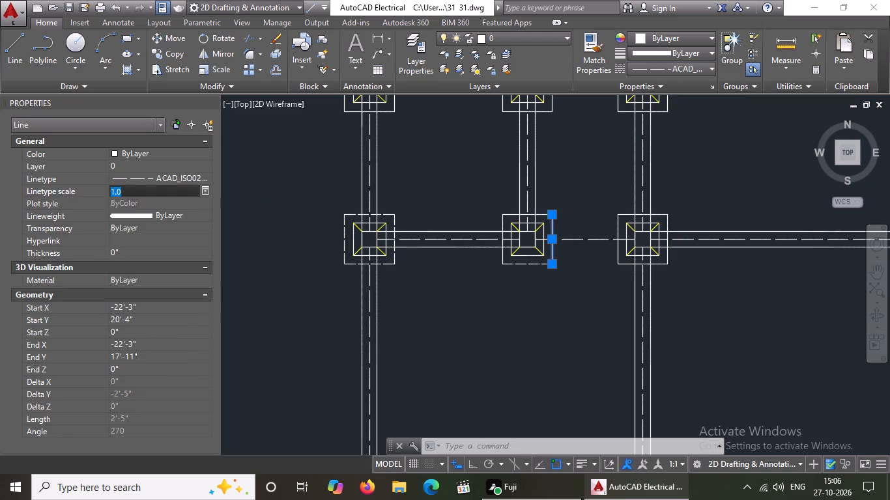
pyautogui.press('BackSpace')
pyautogui.press('BackSpace')
pyautogui.press('BackSpace')
pyautogui.press('BackSpace')
pyautogui.write('0.5')
pyautogui.press('Return')
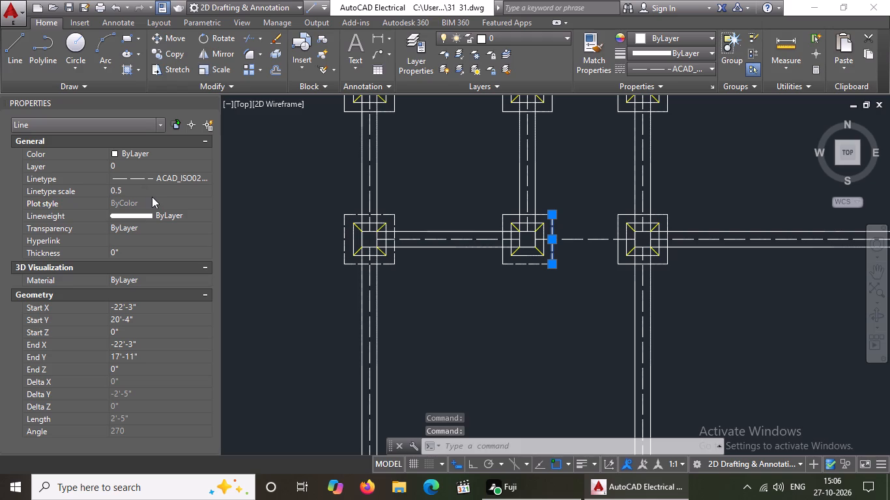
# Give the top edge of the second-from-bottom row's second footing's outer square the ACAD_ISO02W100 linetype with a linetype scale of 0.5.
pyautogui.click(510, 215)
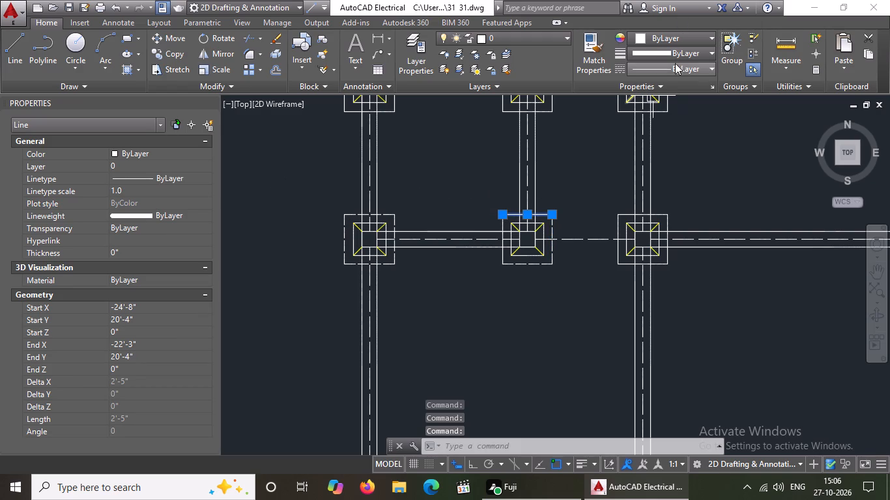
pyautogui.click(676, 68)
pyautogui.click(678, 118)
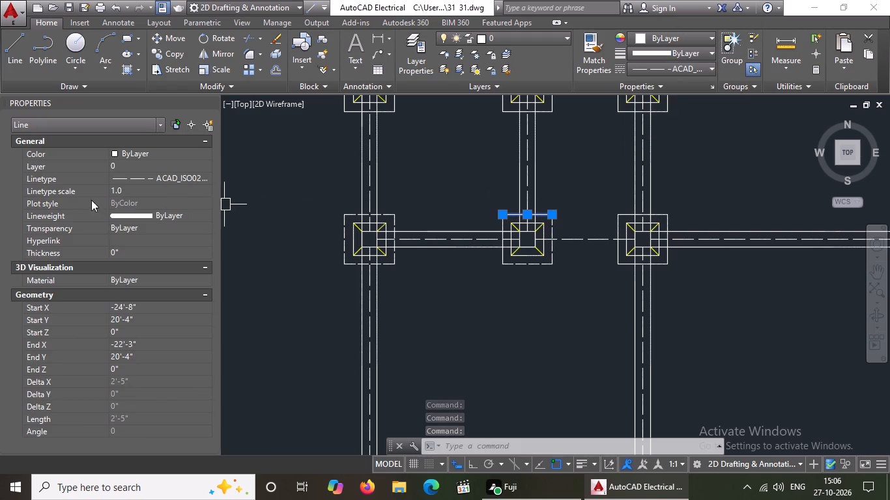
pyautogui.click(149, 186)
pyautogui.press('BackSpace')
pyautogui.press('BackSpace')
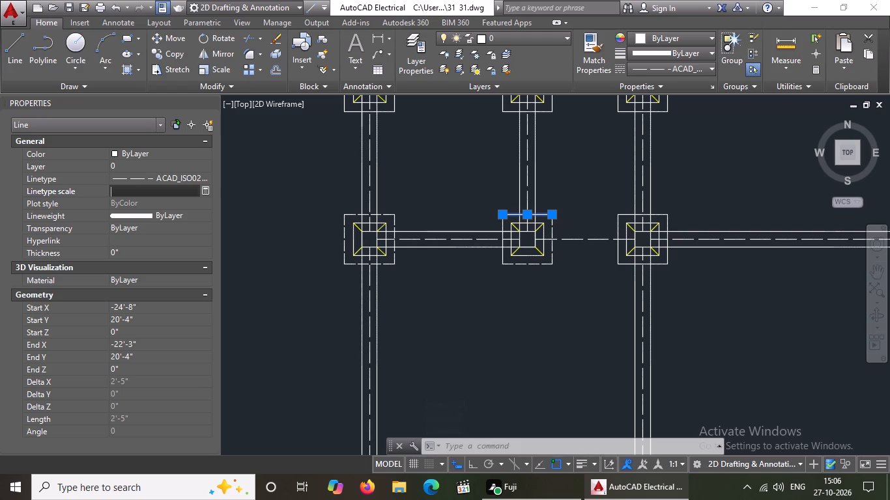
pyautogui.write('0.5')
pyautogui.press('Return')
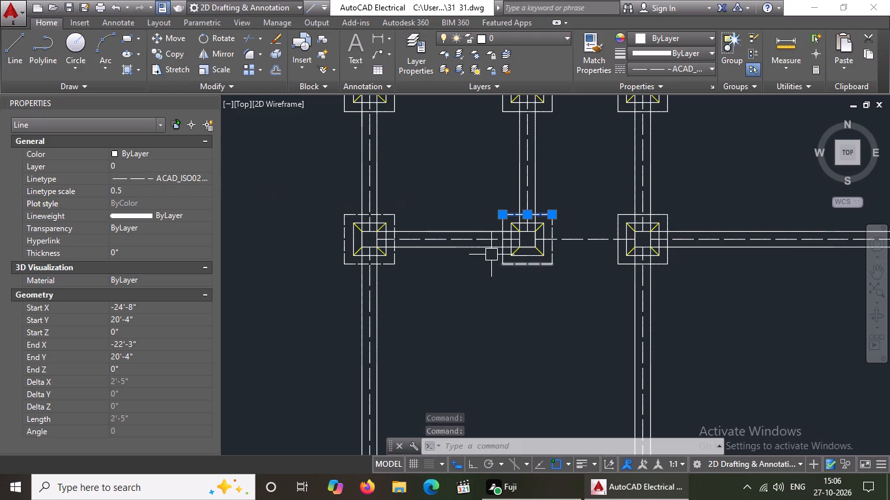
pyautogui.press('F1')
pyautogui.press('Escape')
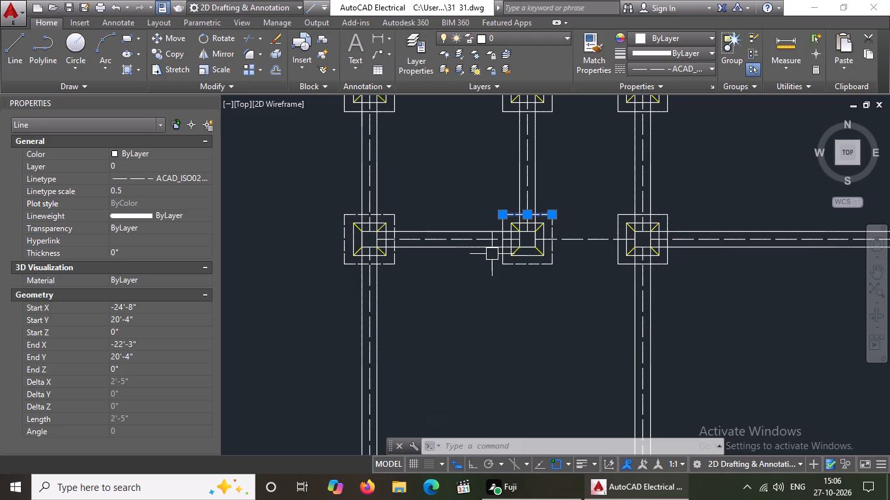
# Give the left edge of the second-from-bottom row's second footing's outer square the ACAD_ISO02W100 linetype with a linetype scale of 0.5.
pyautogui.scroll(2, 545, 241)
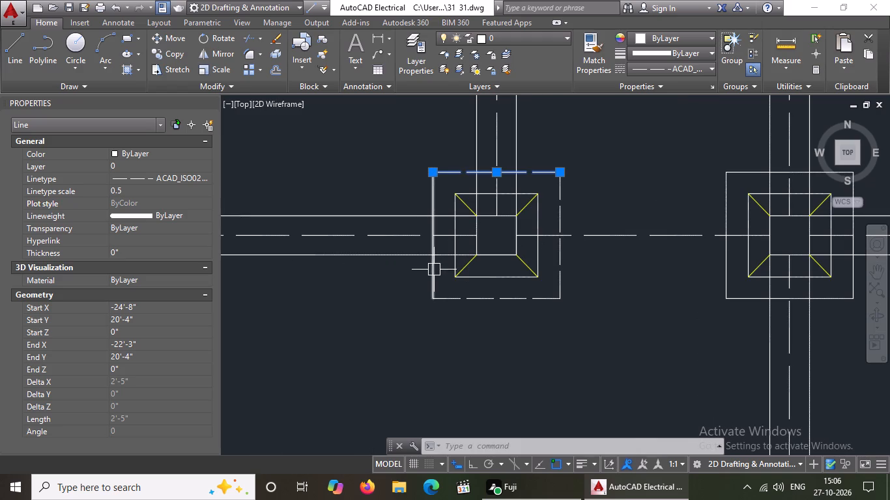
pyautogui.click(432, 273)
pyautogui.click(650, 66)
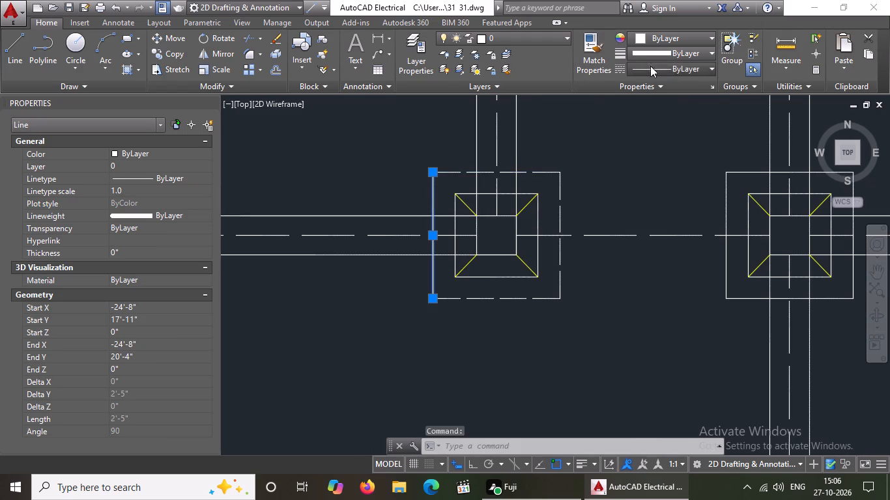
pyautogui.click(668, 115)
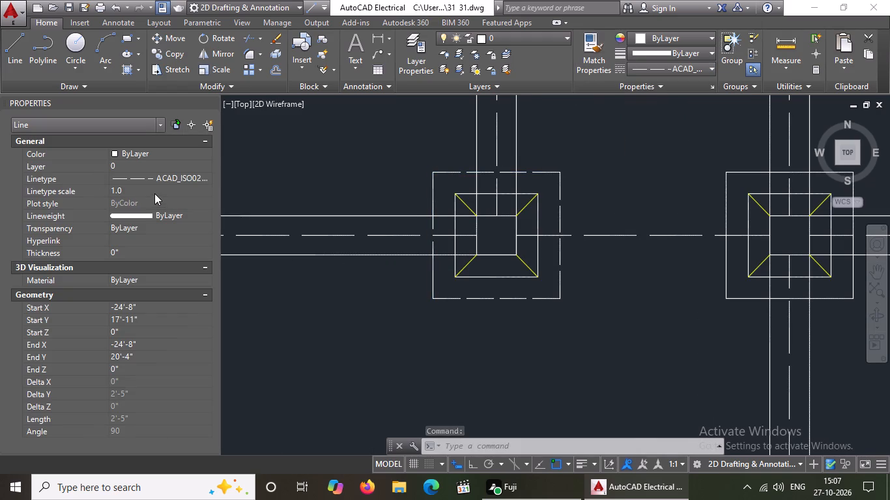
pyautogui.click(154, 193)
pyautogui.press('BackSpace')
pyautogui.press('BackSpace')
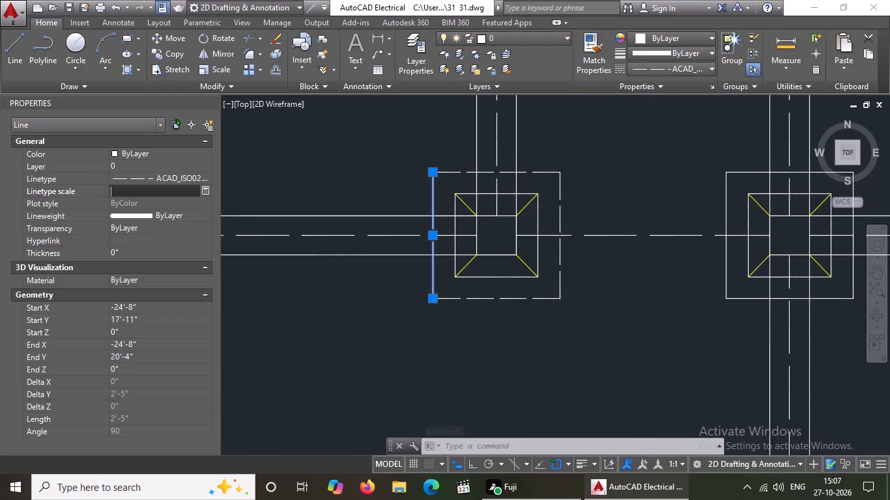
pyautogui.press('BackSpace')
pyautogui.press('BackSpace')
pyautogui.write('0.5')
pyautogui.press('Return')
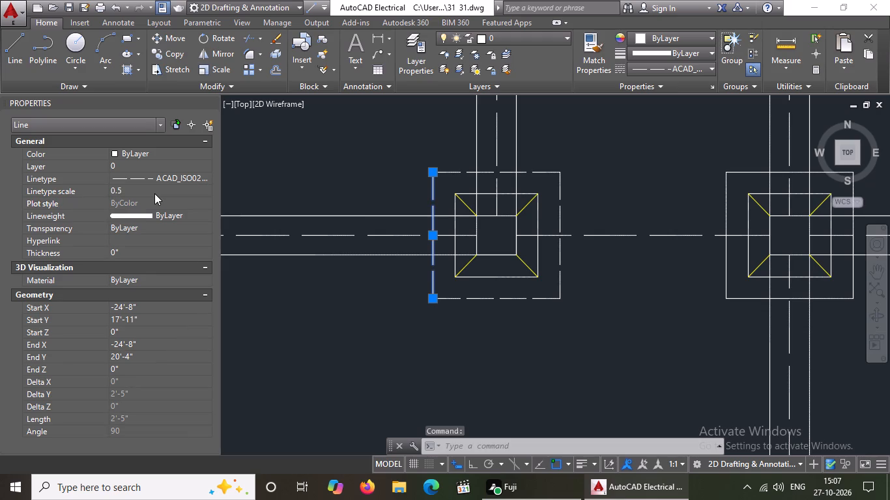
# Give the bottom edge of the outer square of the third footing from the left, second-from-bottom row, the ACAD_ISO02W100 linetype at scale 0.5.
pyautogui.scroll(-4, 498, 268)
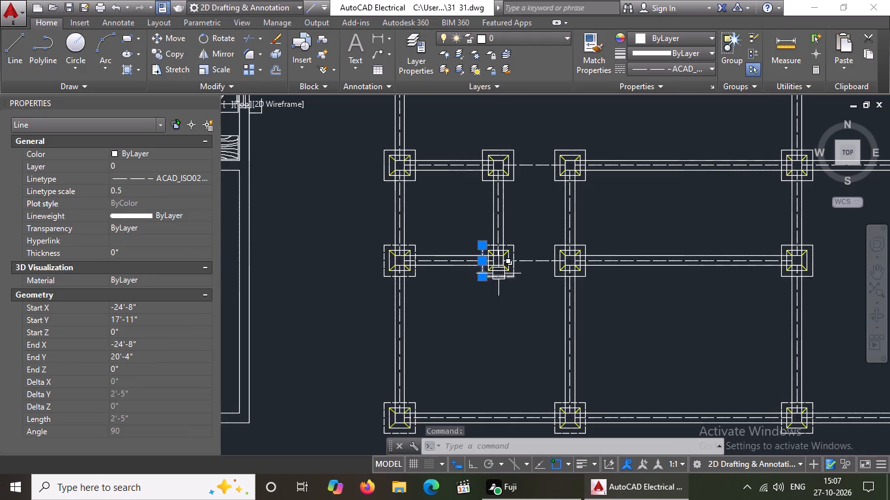
pyautogui.scroll(3, 567, 270)
pyautogui.click(629, 288)
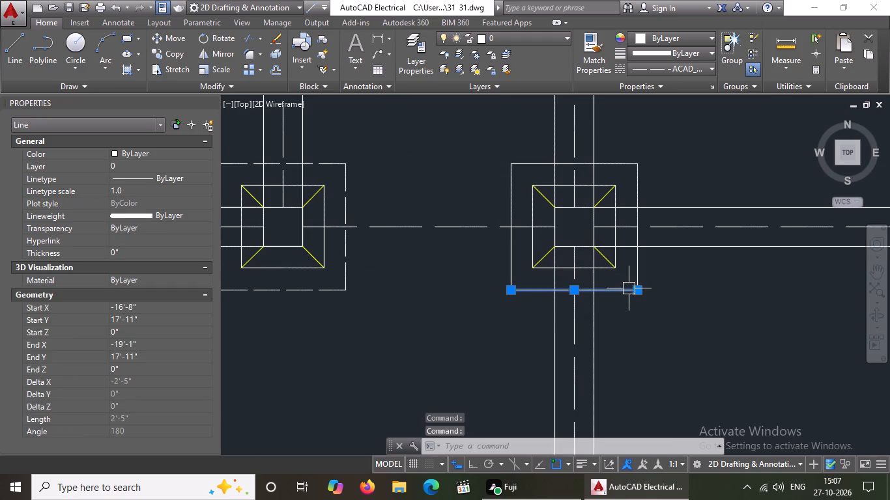
pyautogui.click(703, 68)
pyautogui.click(666, 115)
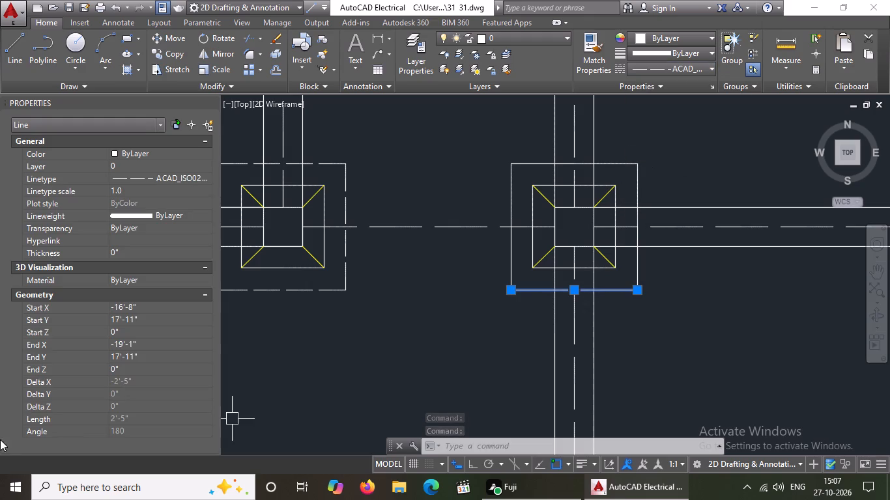
pyautogui.click(165, 191)
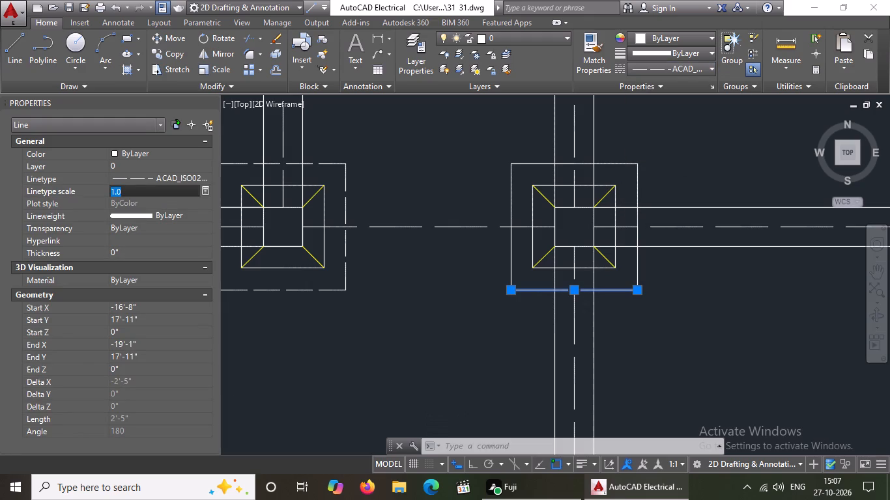
pyautogui.press('BackSpace')
pyautogui.press('BackSpace')
pyautogui.press('BackSpace')
pyautogui.write('0.5')
pyautogui.press('Return')
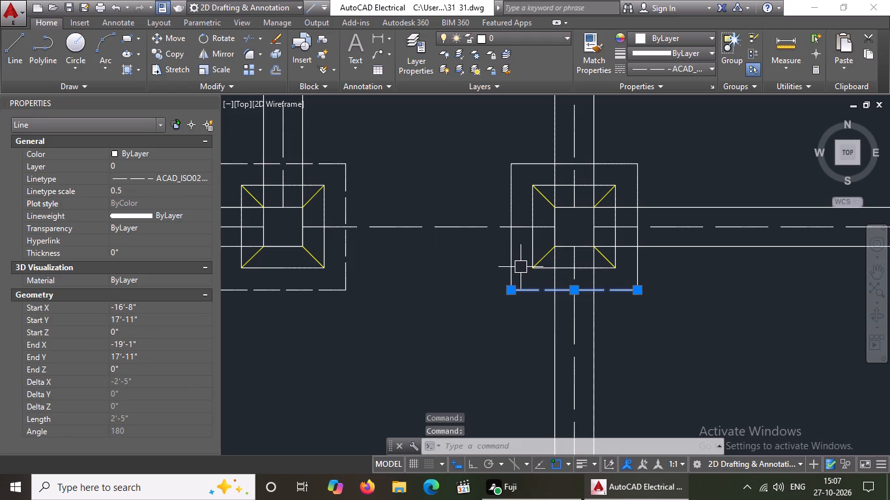
# Give the left edge of the outer square of the third footing, second-from-bottom row, the ACAD_ISO02W100 linetype at linetype scale 0.5.
pyautogui.click(507, 250)
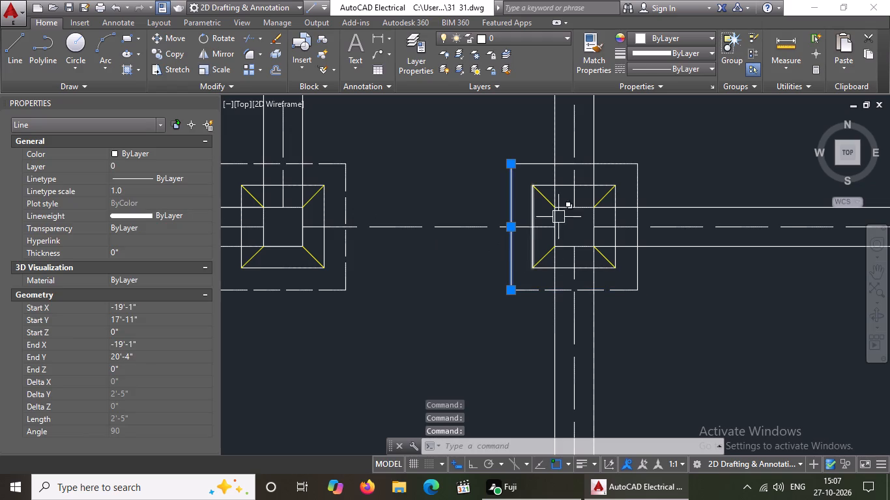
pyautogui.click(689, 69)
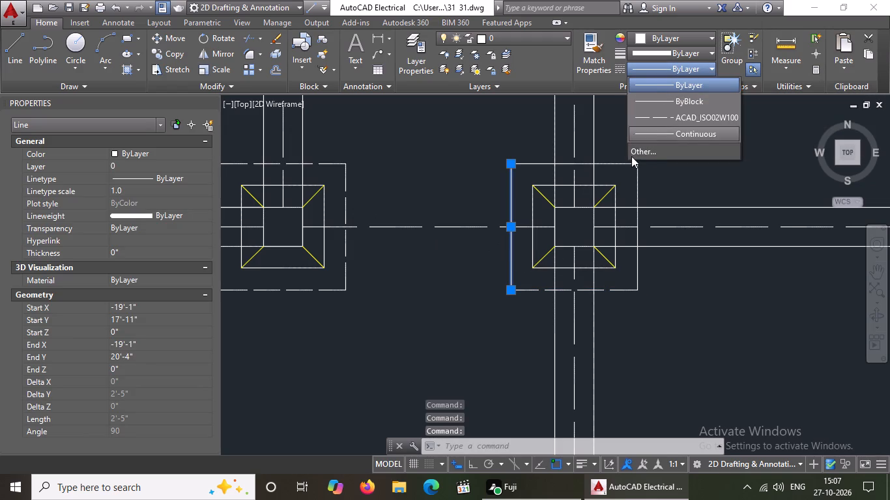
pyautogui.click(648, 117)
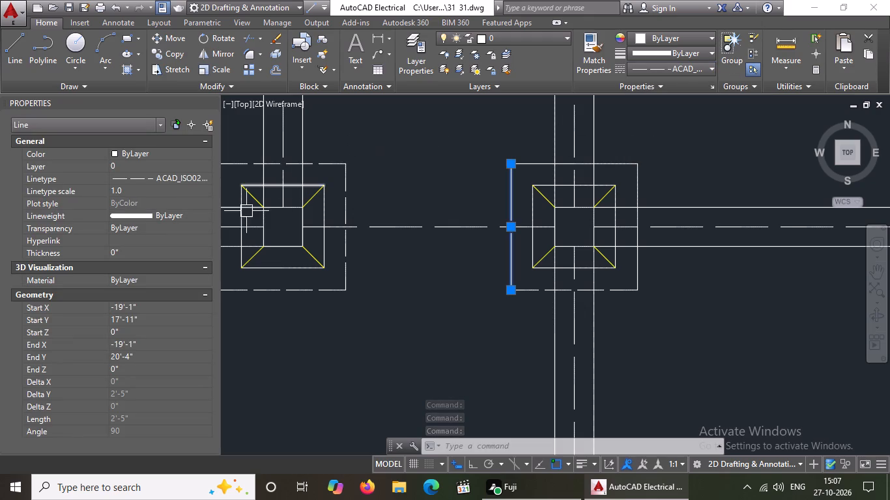
pyautogui.click(145, 191)
pyautogui.press('BackSpace')
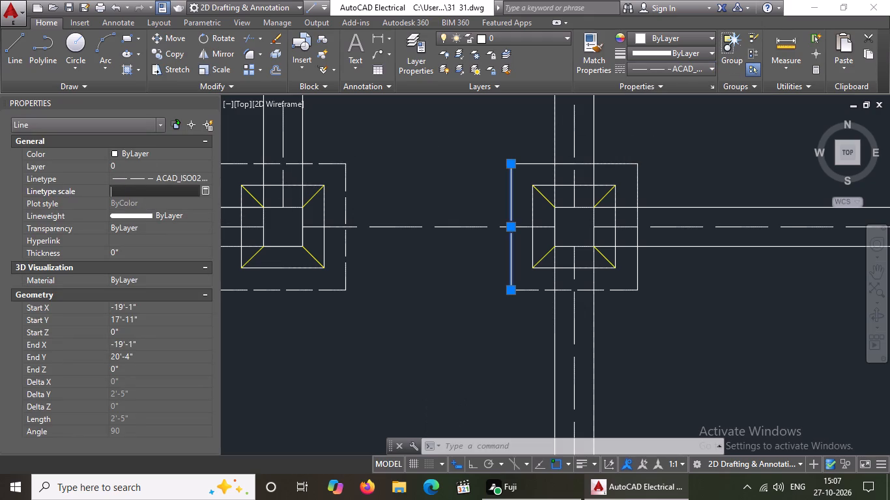
pyautogui.press('BackSpace')
pyautogui.write('0.5')
pyautogui.press('Return')
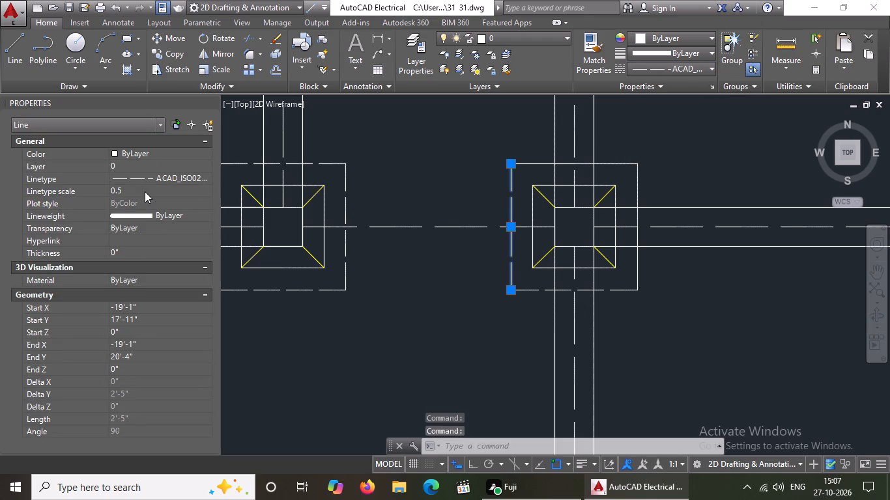
pyautogui.press('Escape')
# Give the right edge of the outer square of the third footing, second-from-bottom row, the ACAD_ISO02W100 linetype at linetype scale 0.5.
pyautogui.click(635, 182)
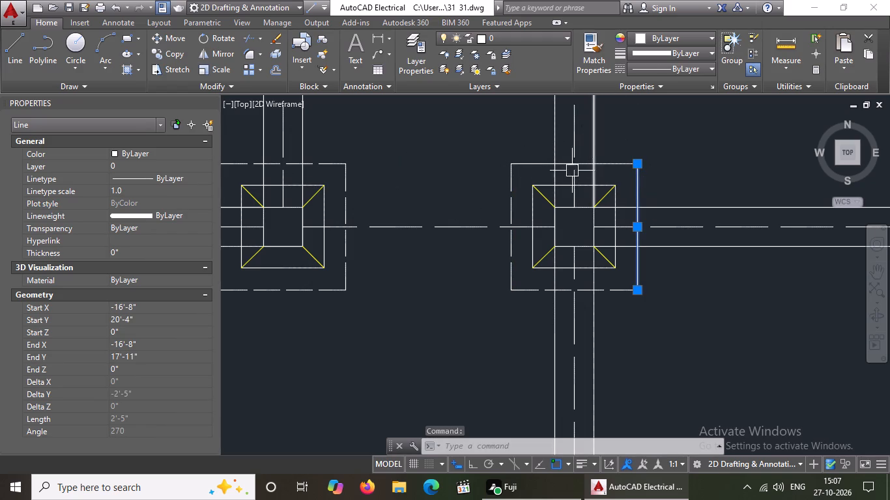
pyautogui.click(654, 68)
pyautogui.click(665, 118)
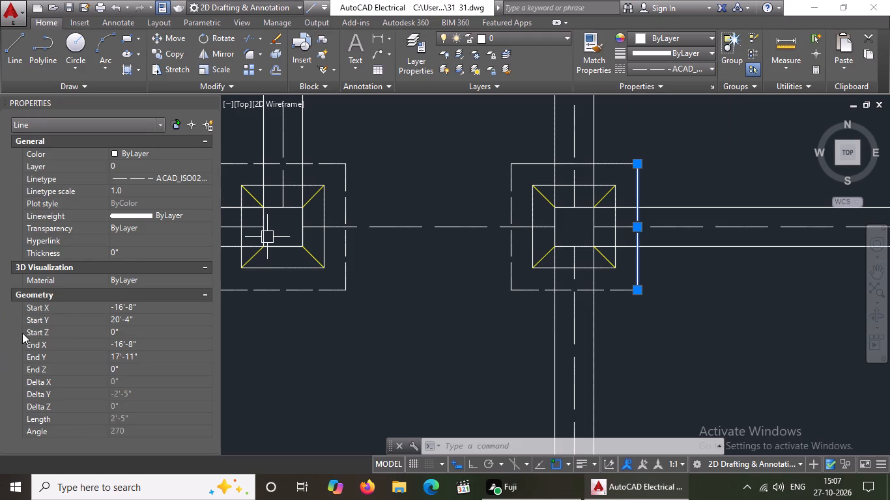
pyautogui.click(127, 187)
pyautogui.press('BackSpace')
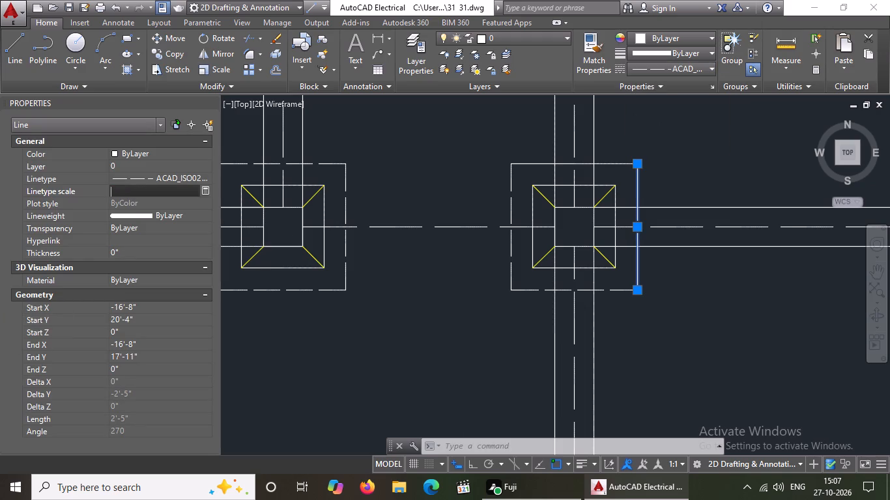
pyautogui.press('BackSpace')
pyautogui.press('BackSpace')
pyautogui.write('0.5')
pyautogui.press('Return')
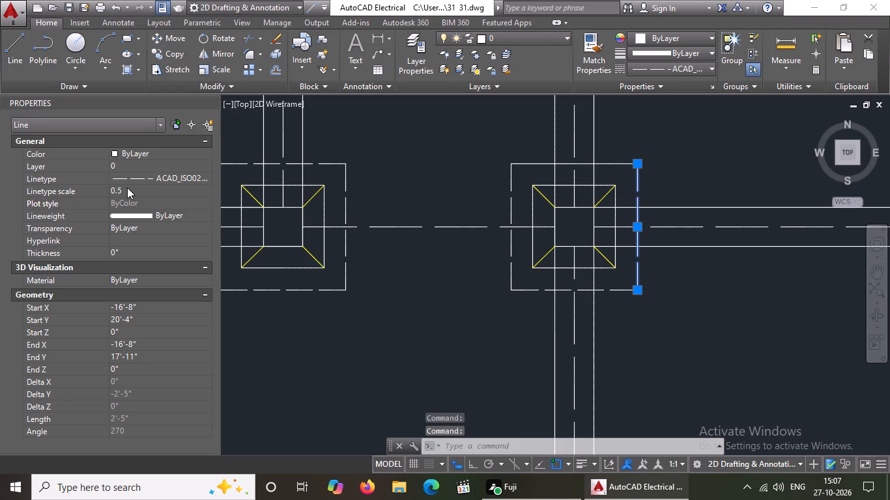
# Give the top edge of the outer square of the third footing, second-from-bottom row, the ACAD_ISO02W100 linetype at linetype scale 0.5.
pyautogui.click(526, 165)
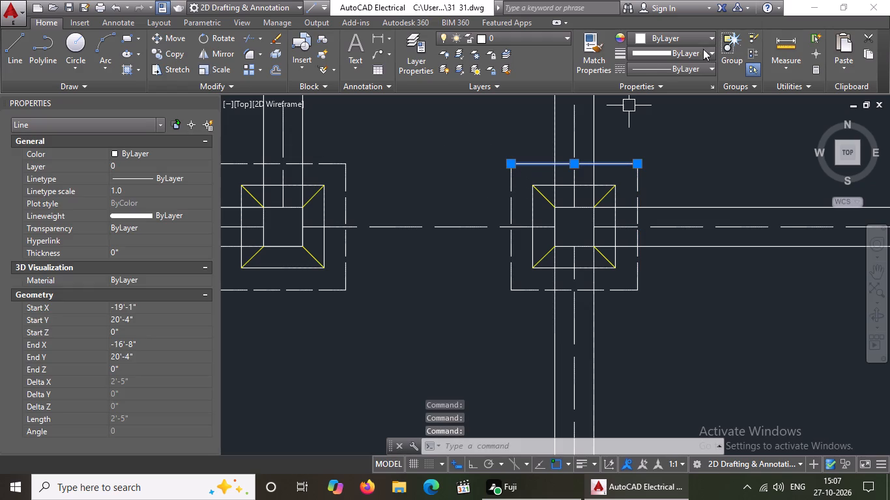
pyautogui.click(667, 64)
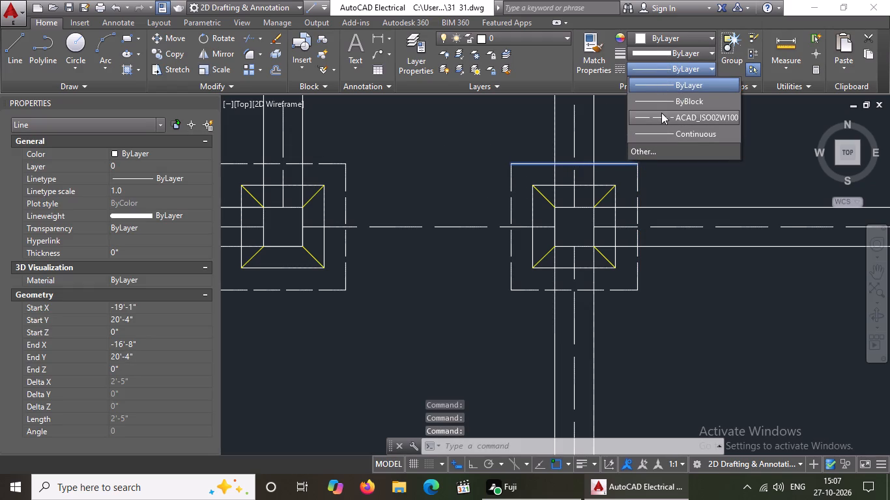
pyautogui.click(662, 113)
pyautogui.click(136, 190)
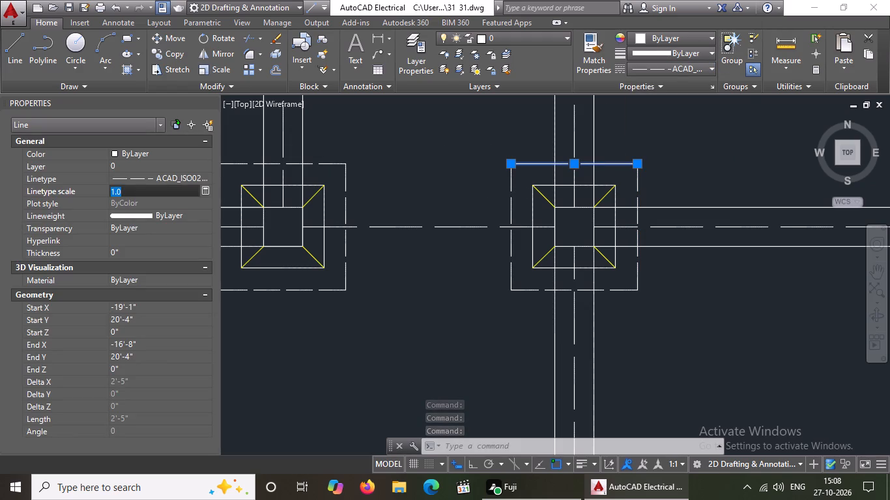
pyautogui.press('BackSpace')
pyautogui.press('BackSpace')
pyautogui.write('0.5')
pyautogui.press('Return')
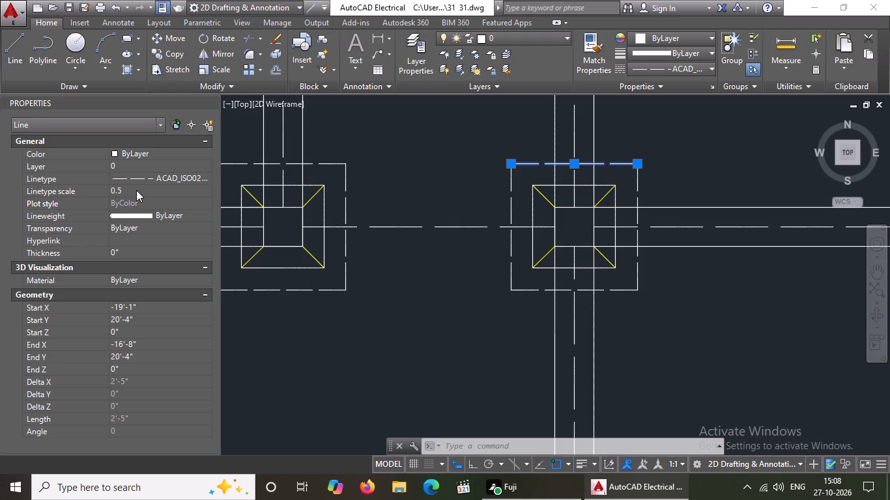
pyautogui.scroll(-1, 488, 227)
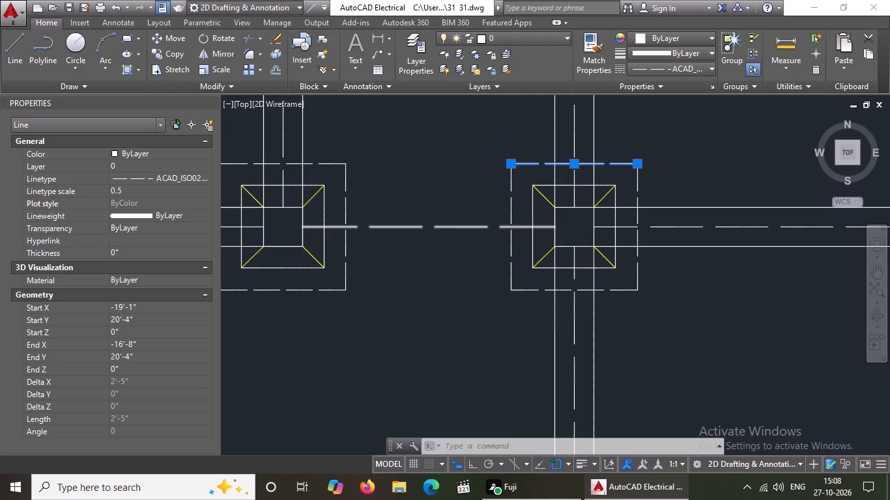
pyautogui.press('Escape')
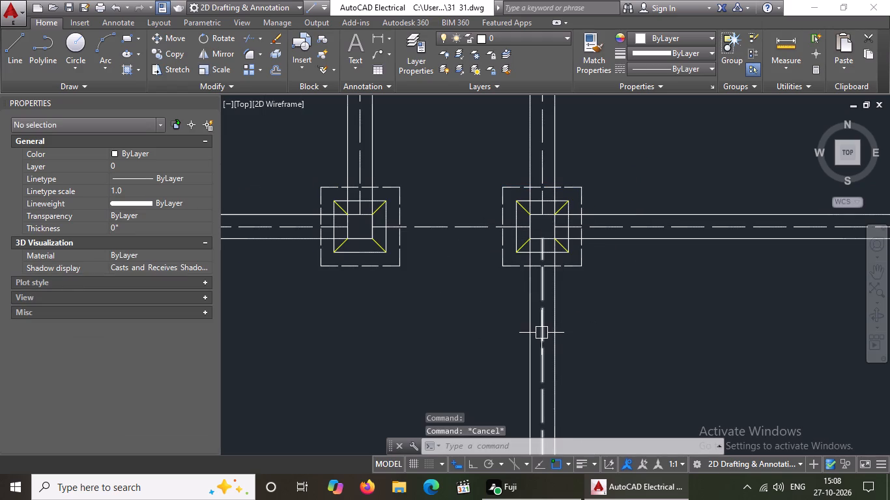
# Give the bottom edge of the outer square of the fourth footing from the left, second-from-bottom row, the ACAD_ISO02W100 linetype at scale 0.5.
pyautogui.scroll(-4, 541, 333)
pyautogui.scroll(3, 569, 331)
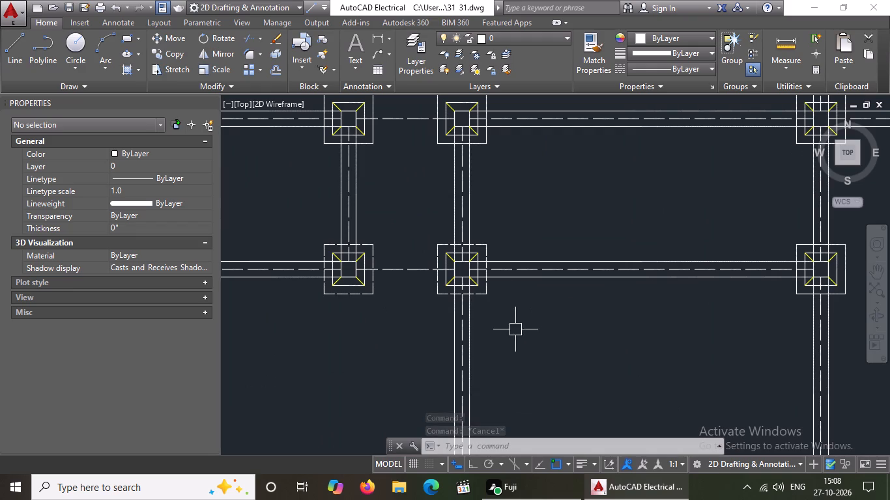
pyautogui.scroll(-1, 491, 327)
pyautogui.scroll(2, 704, 299)
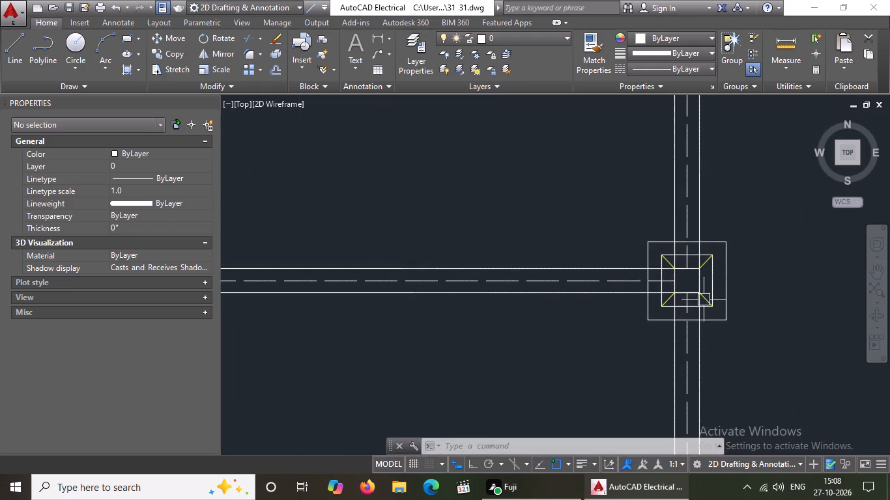
pyautogui.scroll(3, 702, 310)
pyautogui.click(723, 351)
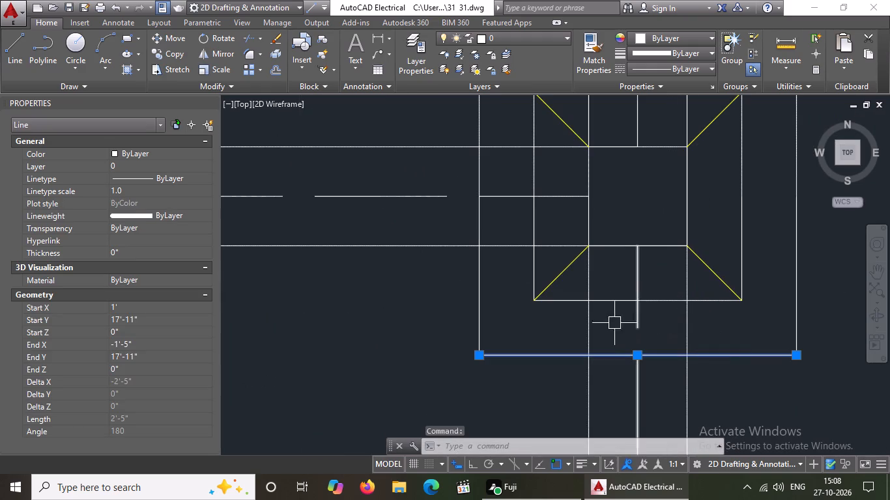
pyautogui.click(668, 70)
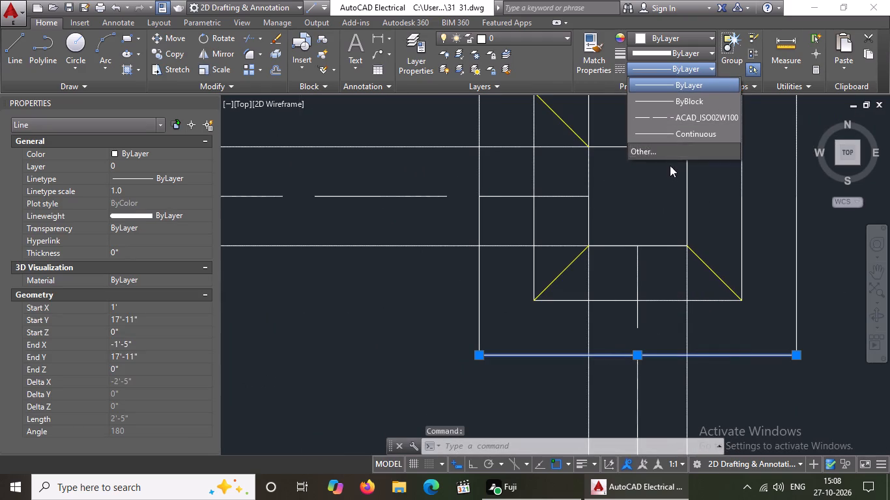
pyautogui.click(672, 117)
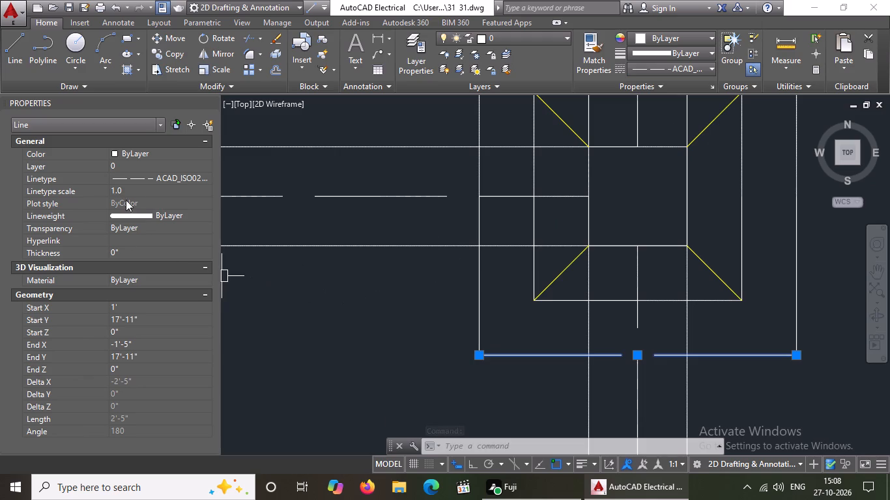
pyautogui.click(139, 189)
pyautogui.press('BackSpace')
pyautogui.press('BackSpace')
pyautogui.press('BackSpace')
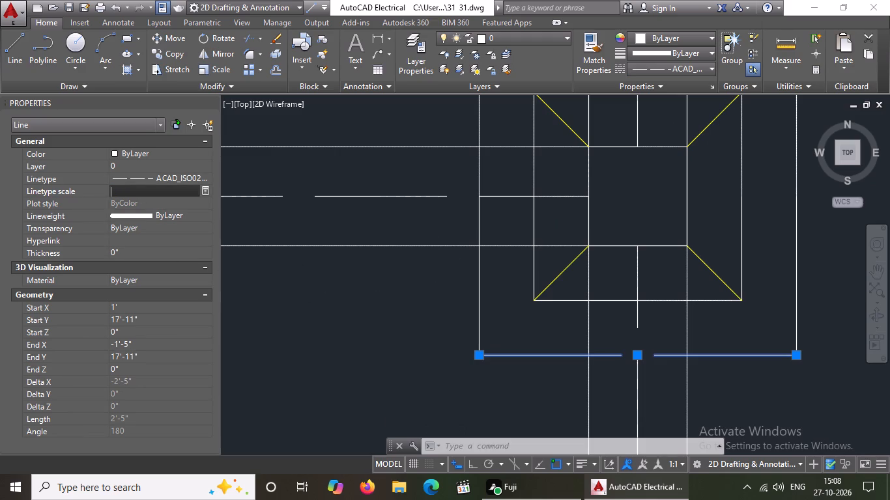
pyautogui.press('0')
pyautogui.press(',')
pyautogui.press('BackSpace')
pyautogui.press('.')
pyautogui.press('5')
pyautogui.press('Return')
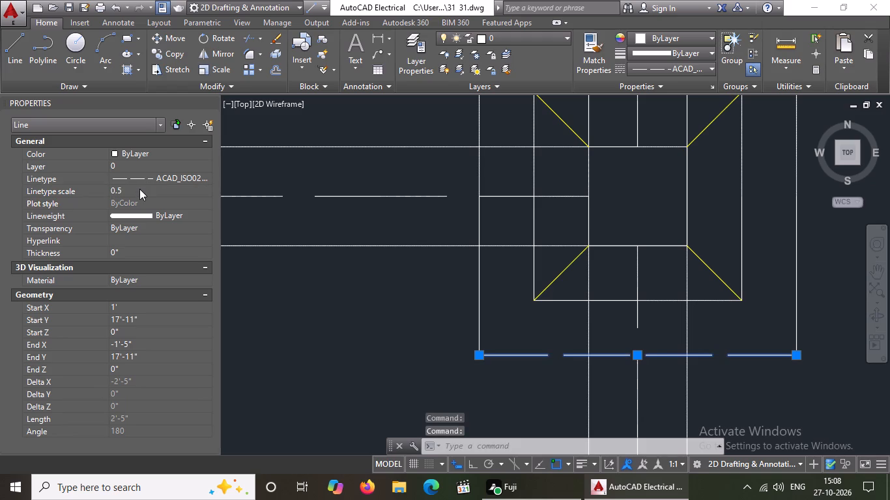
# Give the left edge of the outer square of the fourth footing, second-from-bottom row, the ACAD_ISO02W100 linetype at linetype scale 0.5.
pyautogui.click(481, 296)
pyautogui.click(674, 67)
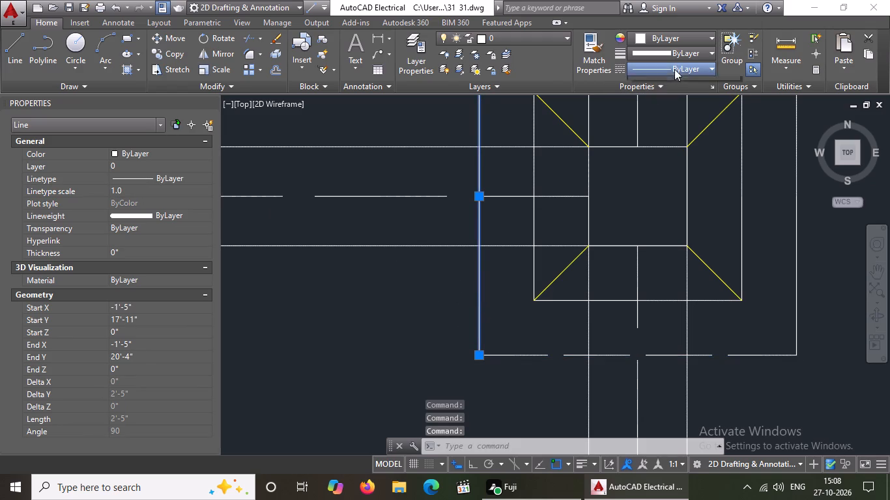
pyautogui.click(667, 114)
pyautogui.click(126, 188)
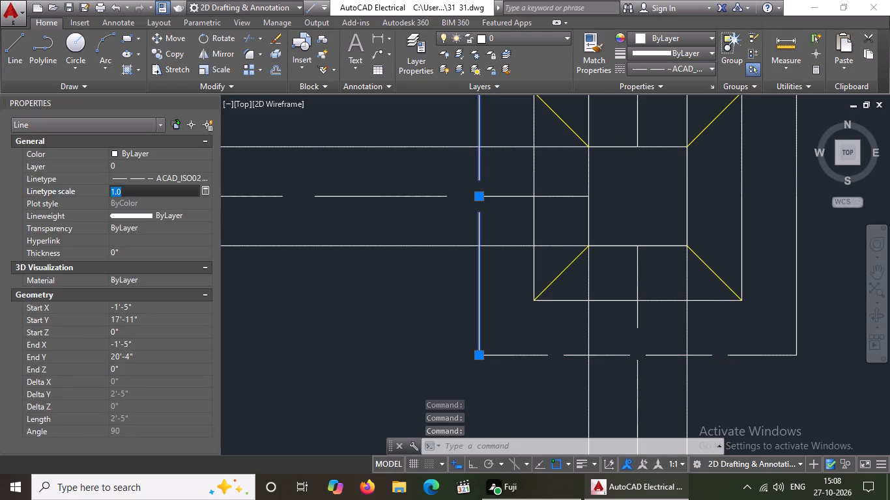
pyautogui.press('BackSpace')
pyautogui.press('BackSpace')
pyautogui.write('0.5')
pyautogui.press('Return')
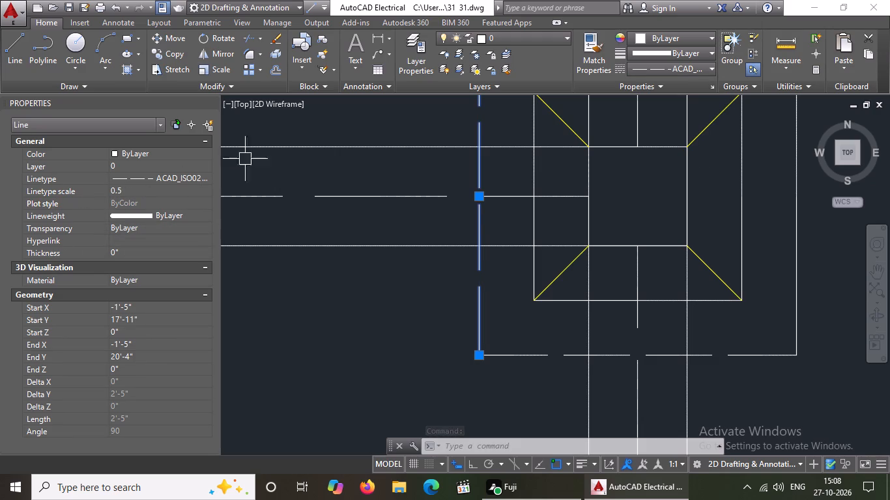
# Give the right edge of the outer square of the fourth footing, second-from-bottom row, the ACAD_ISO02W100 linetype at linetype scale 0.5.
pyautogui.click(797, 197)
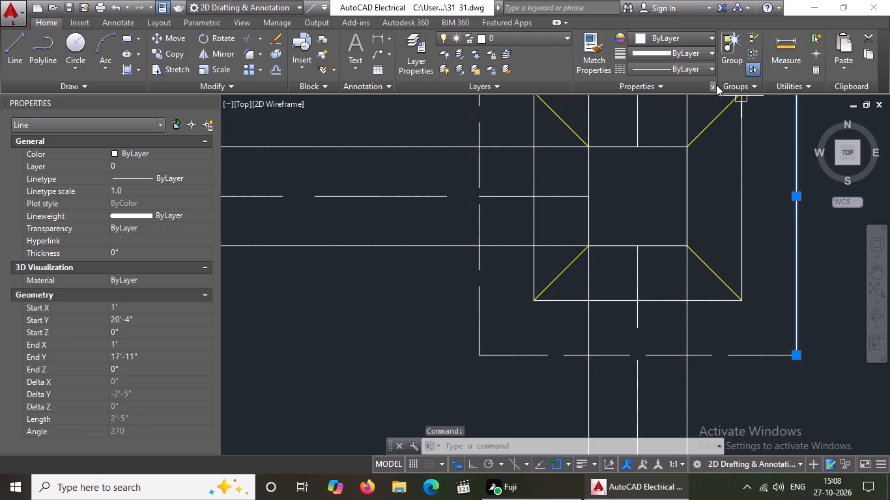
pyautogui.click(693, 62)
pyautogui.click(648, 114)
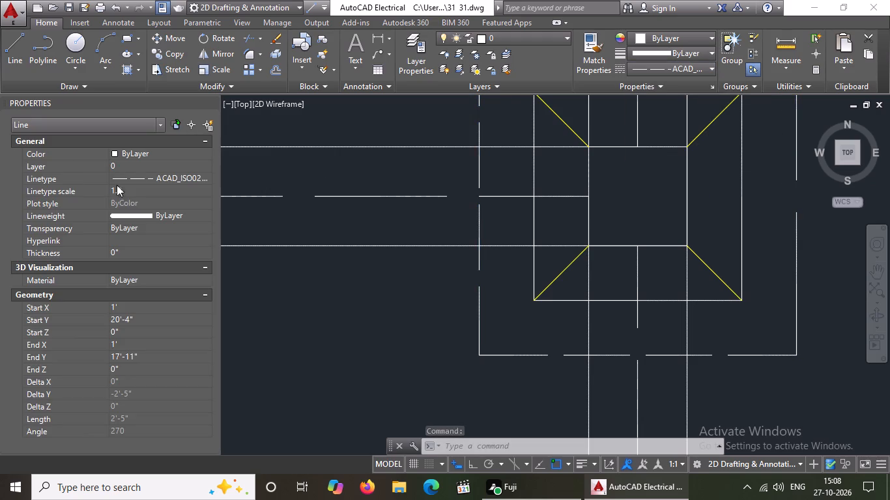
pyautogui.click(128, 189)
pyautogui.press('BackSpace')
pyautogui.press('BackSpace')
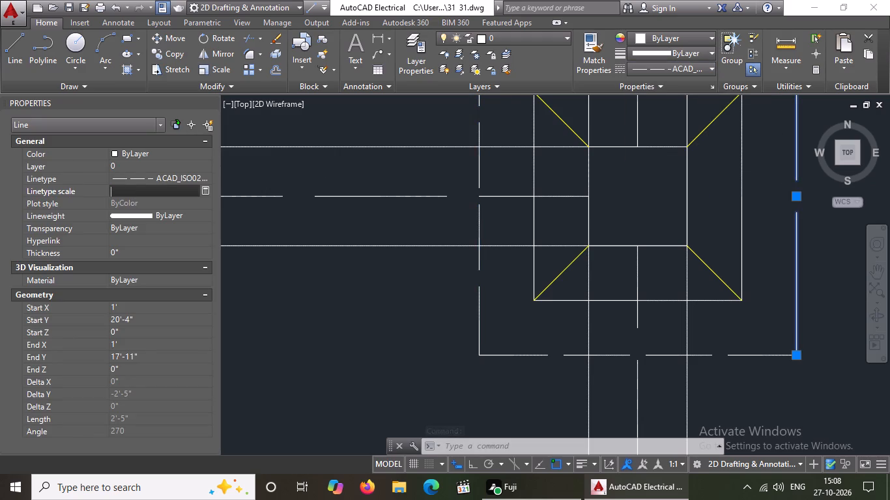
pyautogui.press('BackSpace')
pyautogui.write('0.5')
pyautogui.press('Return')
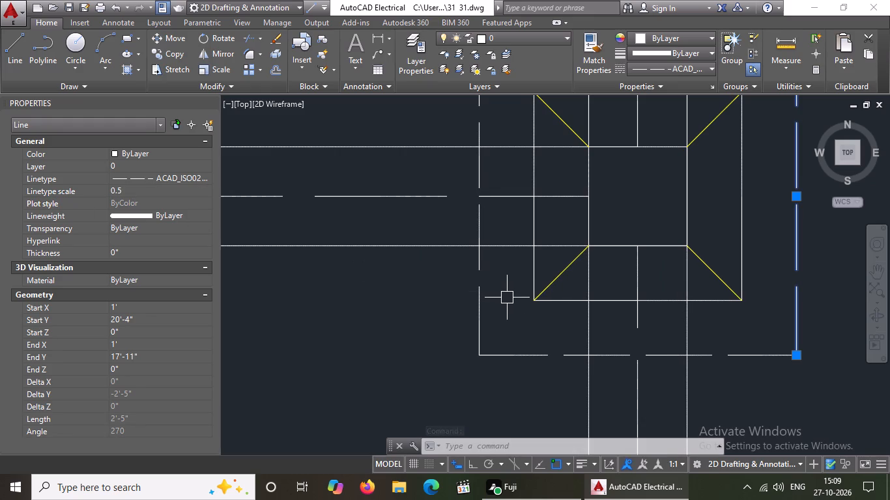
pyautogui.press('Escape')
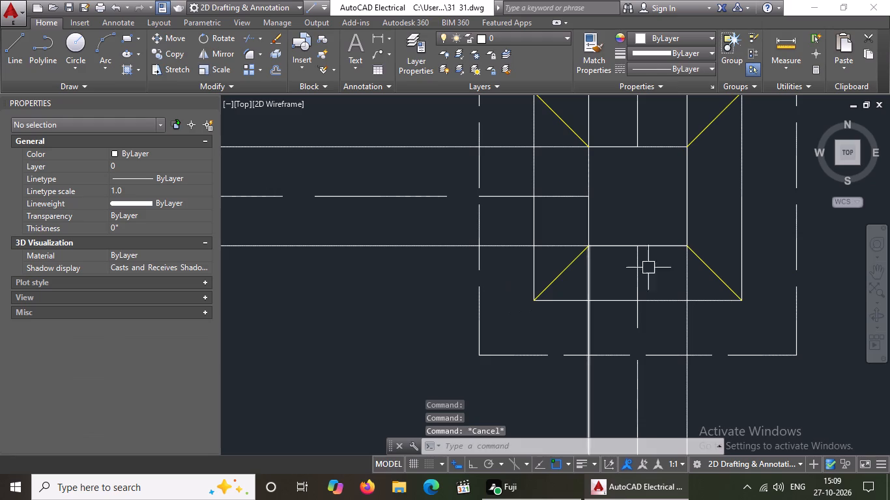
# Give the top edge of the outer square of the fourth footing, second-from-bottom row, the ACAD_ISO02W100 linetype at linetype scale 0.5.
pyautogui.scroll(-2, 675, 234)
pyautogui.click(612, 160)
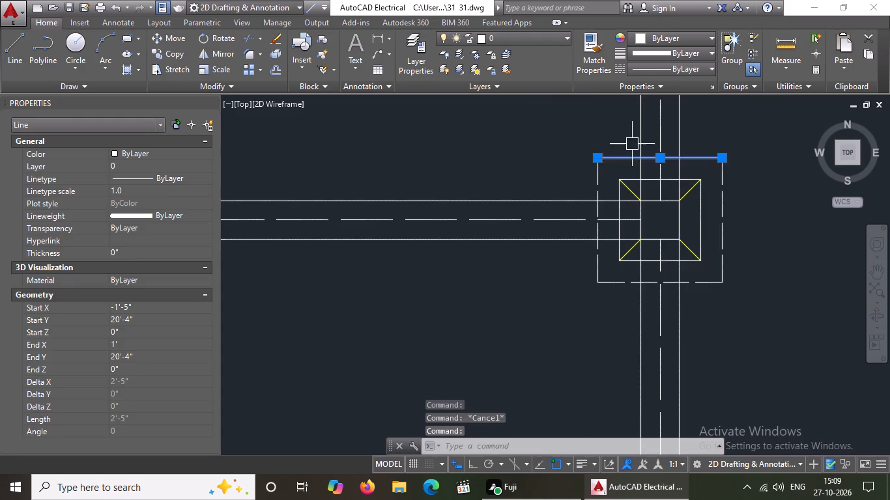
pyautogui.scroll(2, 632, 144)
pyautogui.click(693, 66)
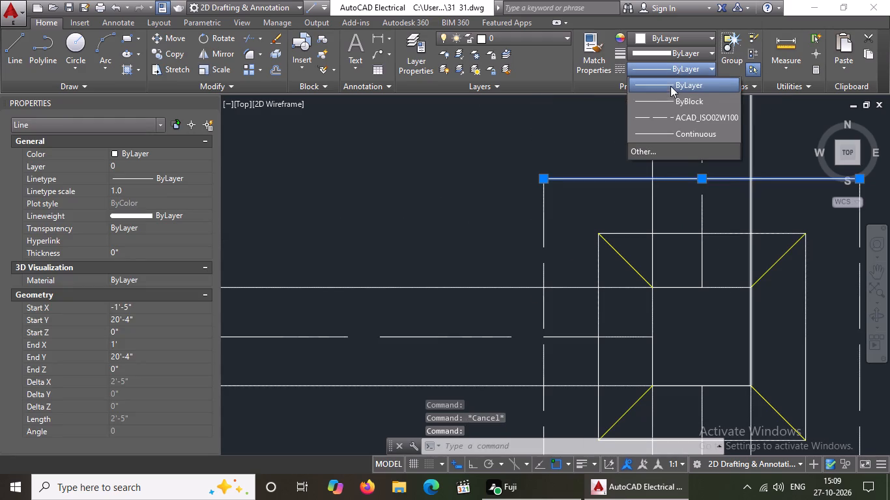
pyautogui.click(670, 118)
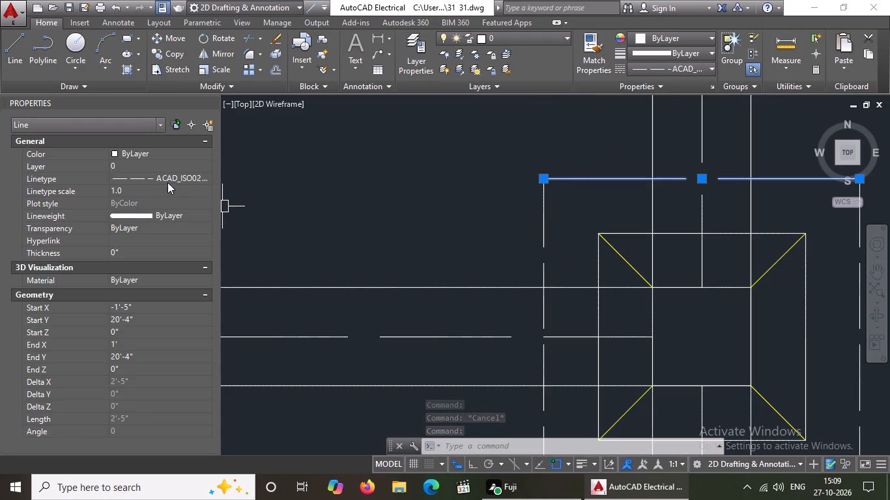
pyautogui.click(143, 193)
pyautogui.press('BackSpace')
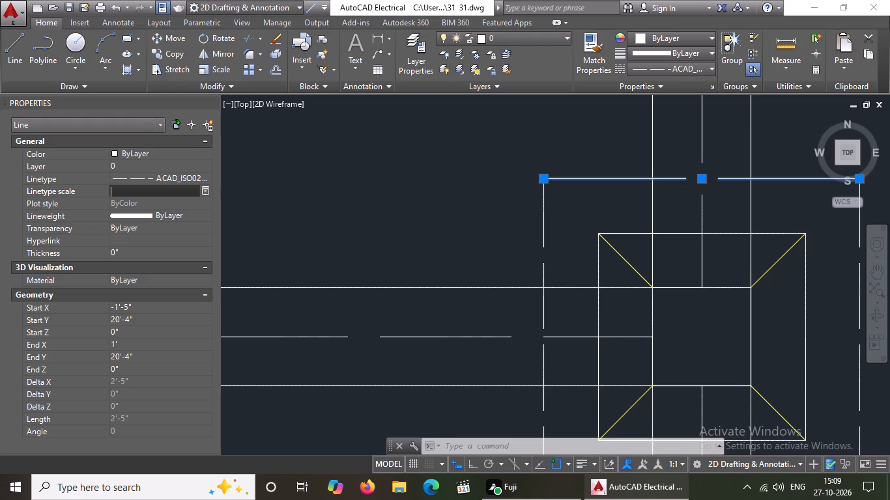
pyautogui.press('BackSpace')
pyautogui.write('0.5')
pyautogui.press('Return')
# Give the bottom edge of the outer square of the rightmost footing, third-from-bottom row, the ACAD_ISO02W100 linetype at linetype scale 0.5.
pyautogui.scroll(-2, 672, 257)
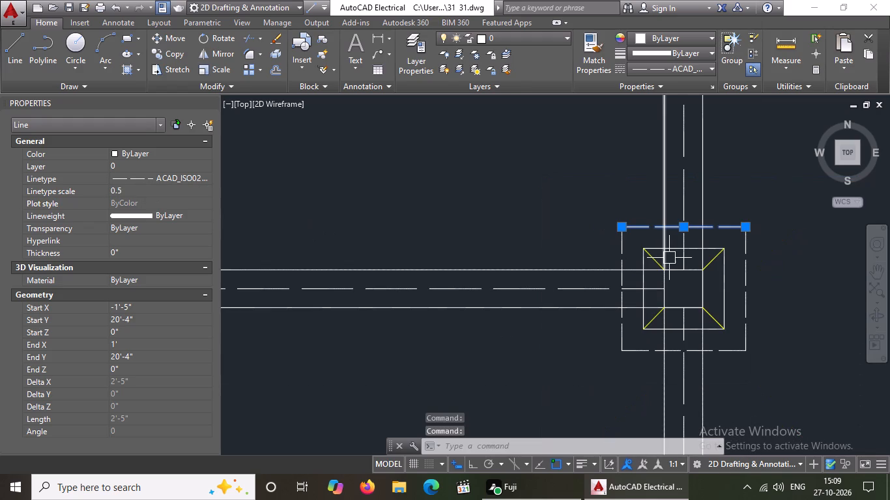
pyautogui.scroll(-2, 604, 269)
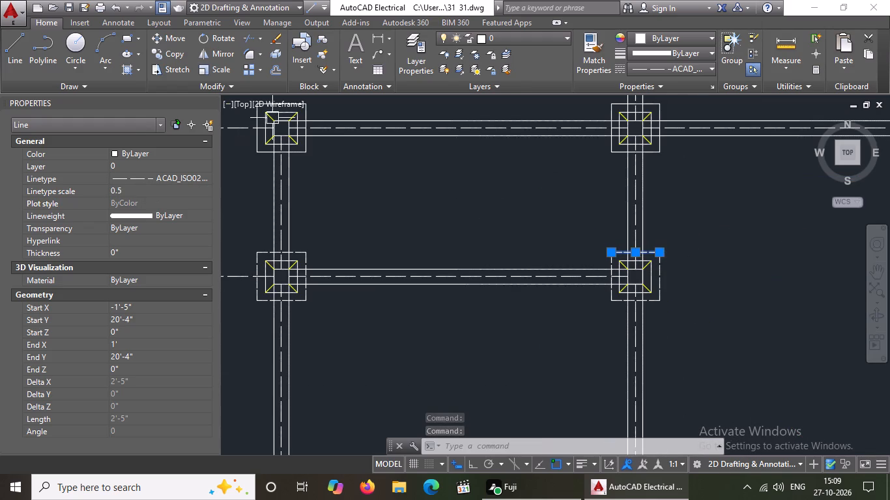
pyautogui.scroll(-2, 289, 156)
pyautogui.scroll(3, 288, 145)
pyautogui.scroll(-3, 345, 206)
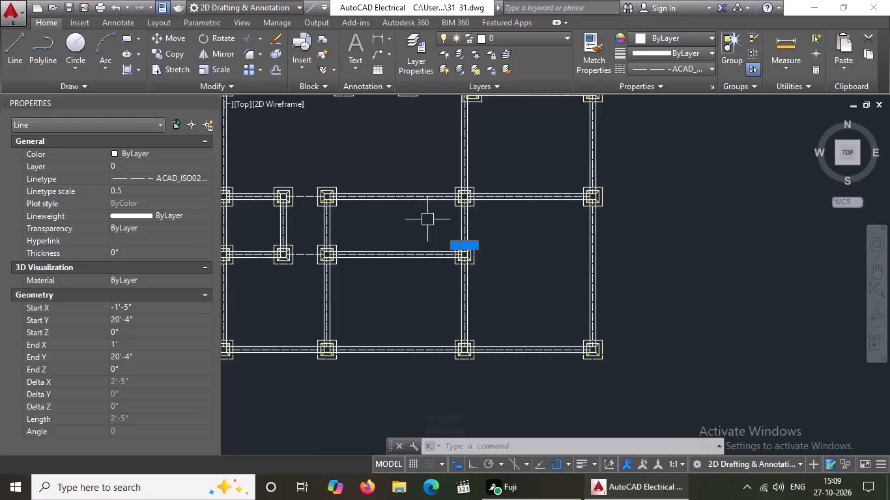
pyautogui.scroll(3, 567, 210)
pyautogui.click(637, 188)
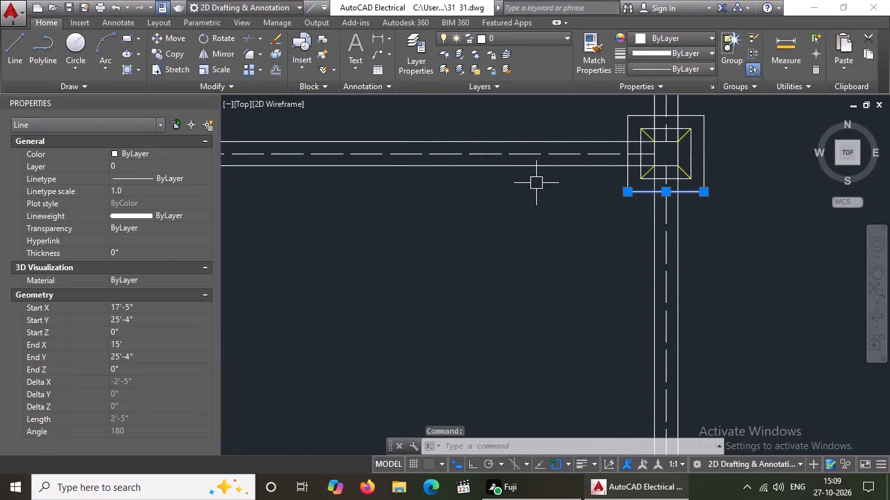
pyautogui.click(659, 65)
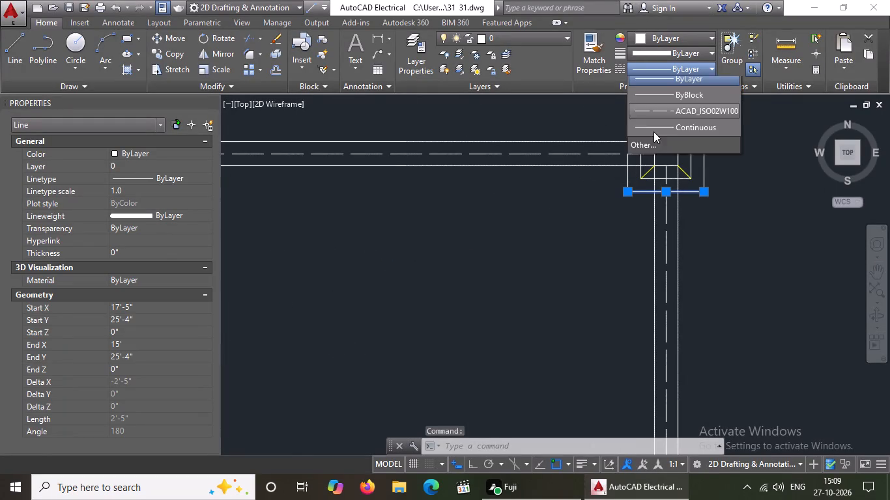
pyautogui.click(651, 114)
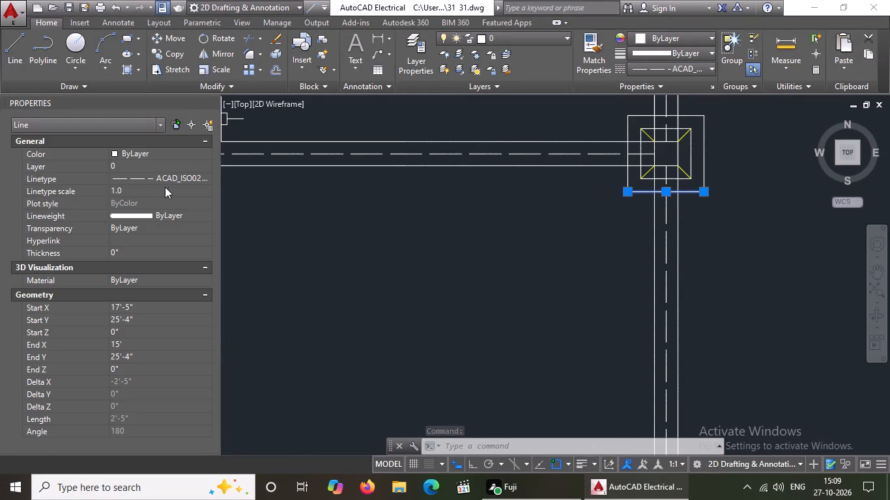
pyautogui.click(147, 188)
pyautogui.press('BackSpace')
pyautogui.press('BackSpace')
pyautogui.press('BackSpace')
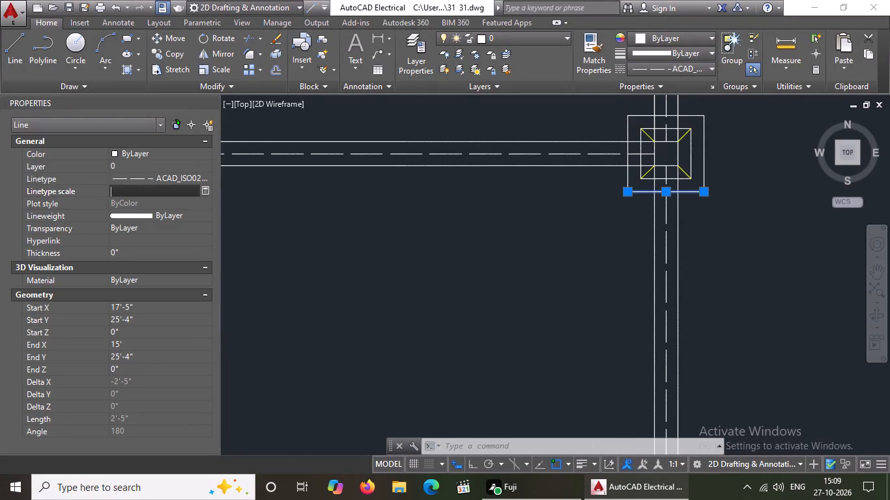
pyautogui.press('0')
pyautogui.write('.5')
pyautogui.press('Return')
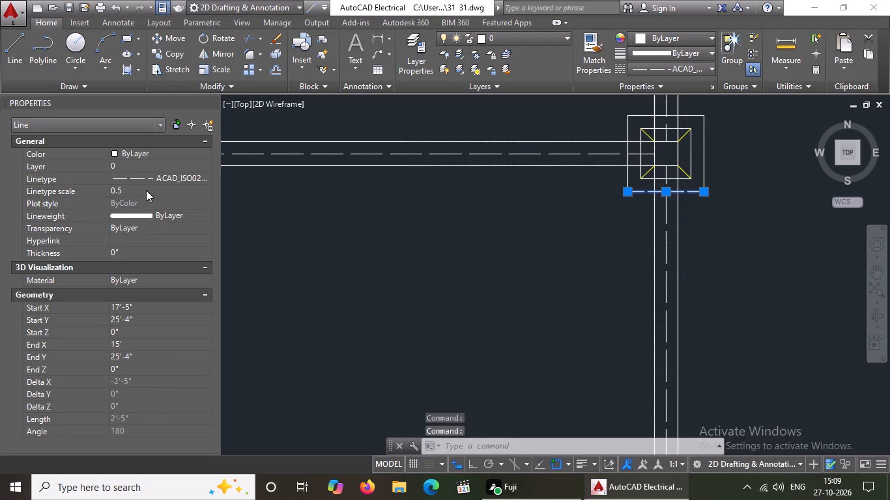
# Give the right edge of the outer square of the rightmost footing, third-from-bottom row, the ACAD_ISO02W100 linetype at linetype scale 0.5.
pyautogui.click(703, 154)
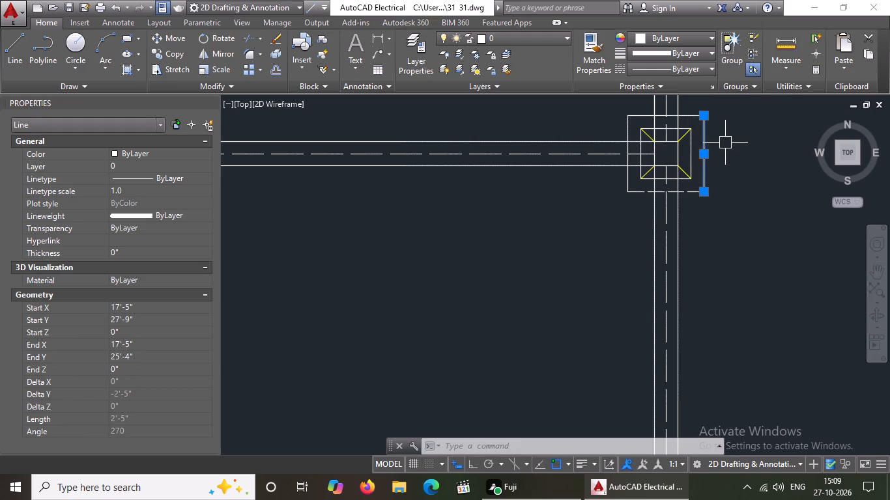
pyautogui.click(707, 66)
pyautogui.click(667, 119)
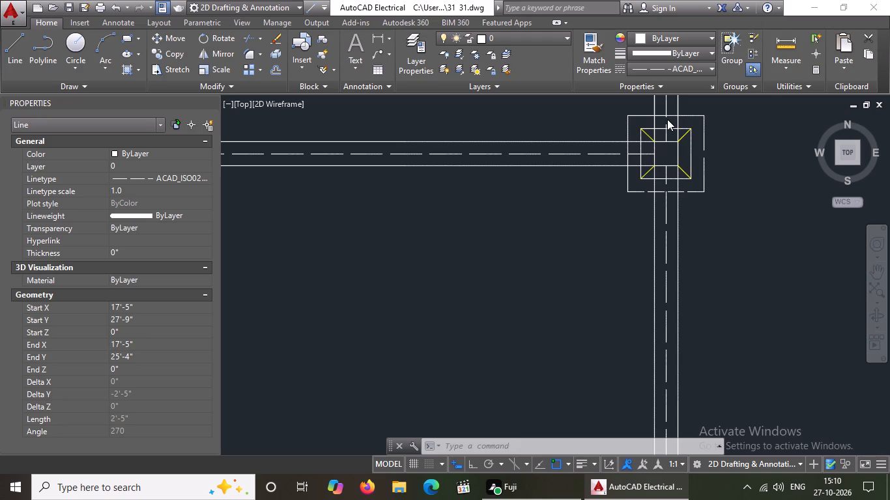
pyautogui.doubleClick(135, 185)
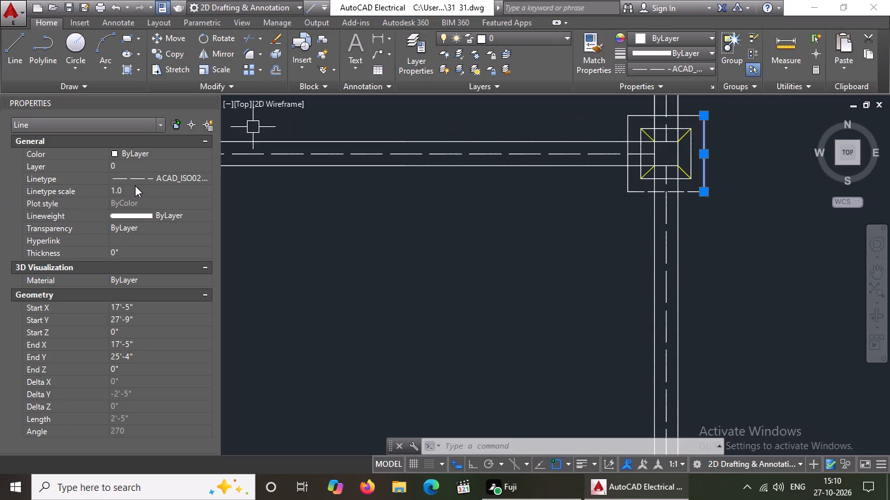
pyautogui.press('BackSpace')
pyautogui.press('BackSpace')
pyautogui.write('0.5')
pyautogui.press('Return')
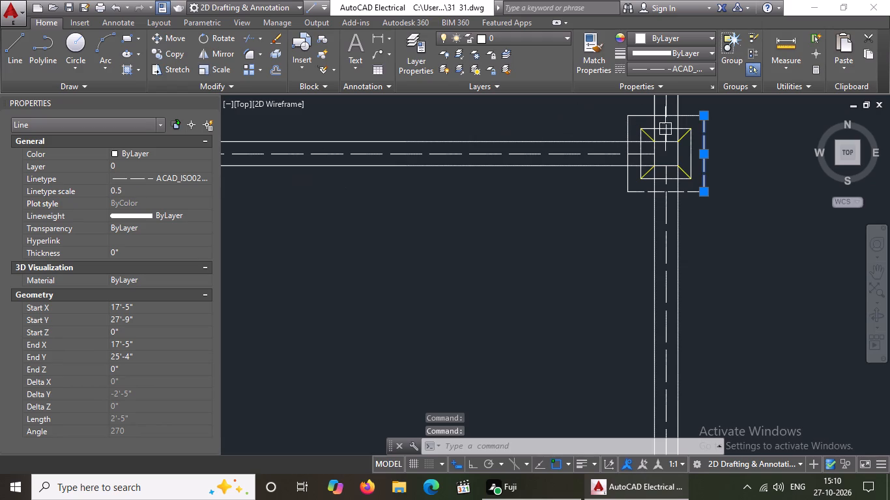
# Give the top edge of the outer square of the rightmost footing, third-from-bottom row, the ACAD_ISO02W100 linetype at linetype scale 0.5.
pyautogui.click(637, 113)
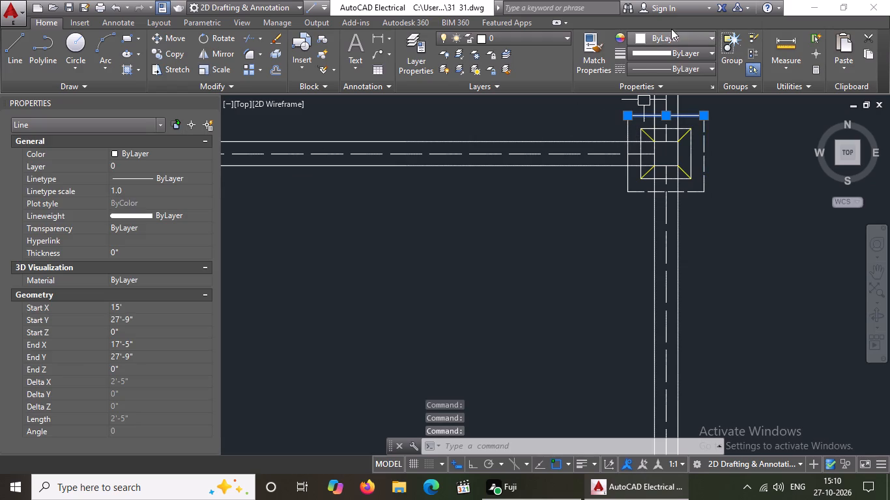
pyautogui.click(689, 68)
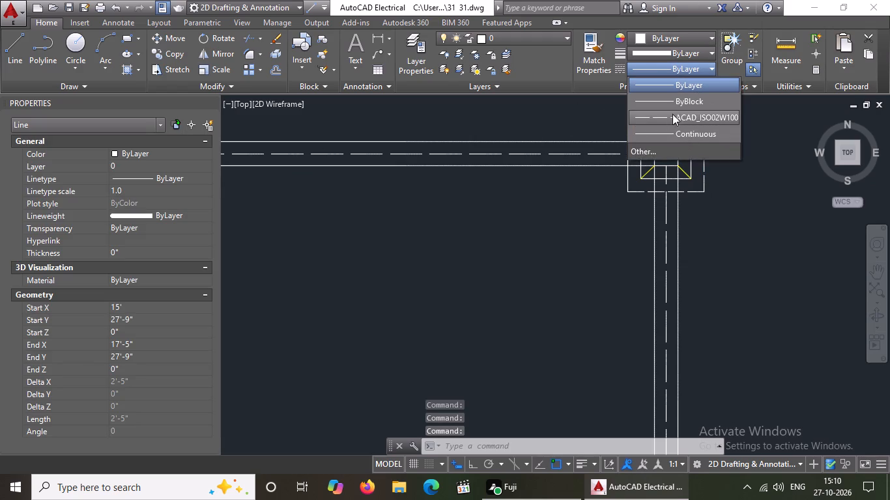
pyautogui.click(672, 113)
pyautogui.click(138, 187)
pyautogui.press('BackSpace')
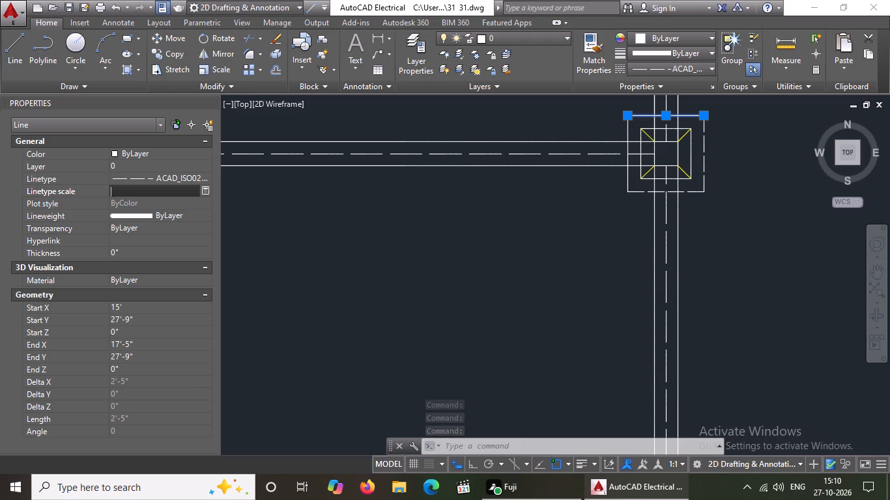
pyautogui.press('BackSpace')
pyautogui.write('0.5')
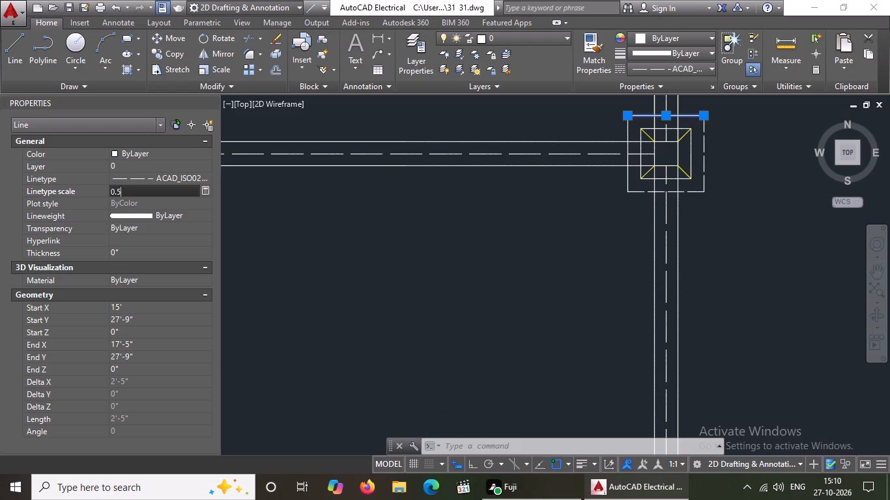
pyautogui.press('Return')
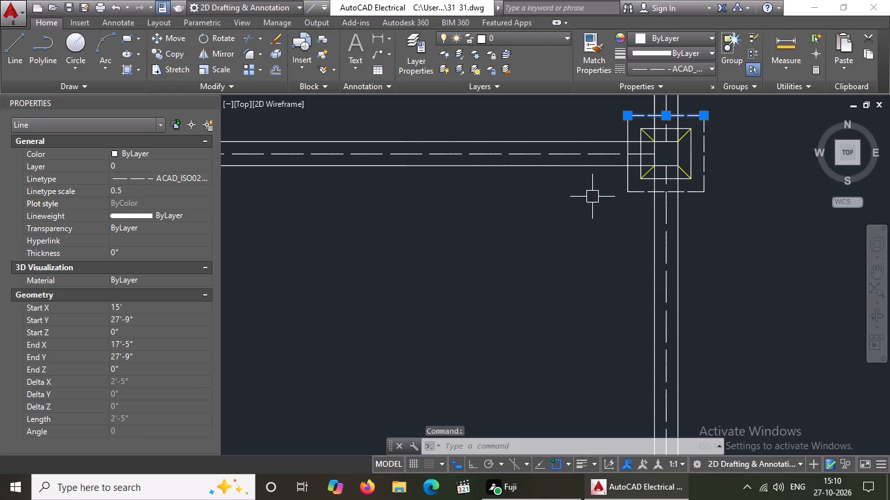
# Give the left edge of the outer square of the rightmost footing, third-from-bottom row, the ACAD_ISO02W100 linetype at linetype scale 0.5.
pyautogui.click(627, 176)
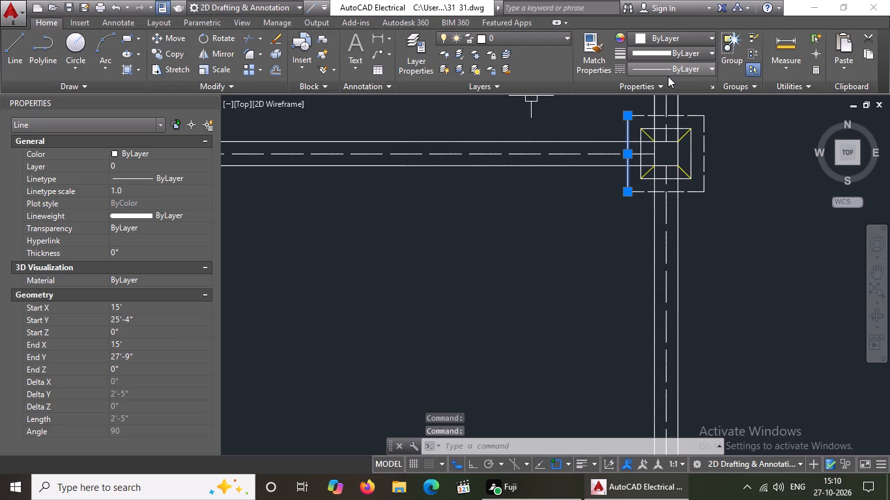
pyautogui.click(671, 72)
pyautogui.click(651, 115)
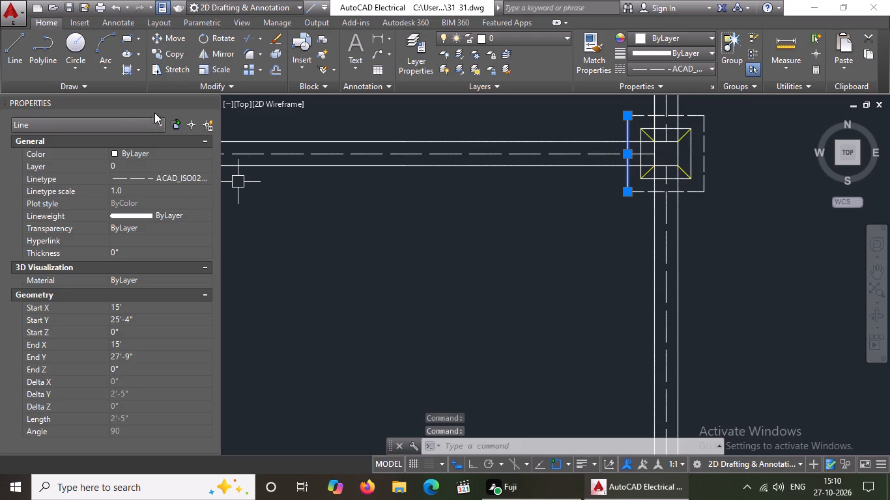
pyautogui.click(132, 189)
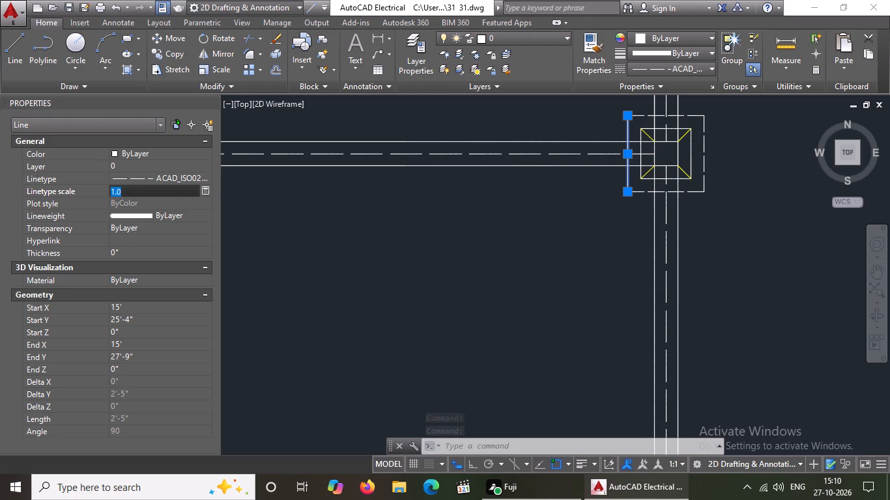
pyautogui.press('BackSpace')
pyautogui.press('BackSpace')
pyautogui.write('0.5')
pyautogui.press('Return')
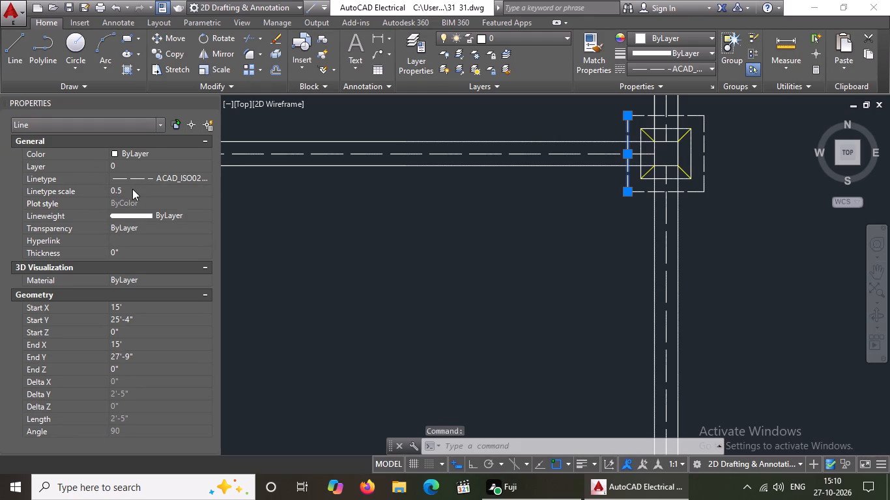
# Give the top edge of the outer square of the fourth footing from the left, third-from-bottom row, the ACAD_ISO02W100 linetype at scale 0.5.
pyautogui.scroll(-5, 554, 346)
pyautogui.scroll(3, 547, 344)
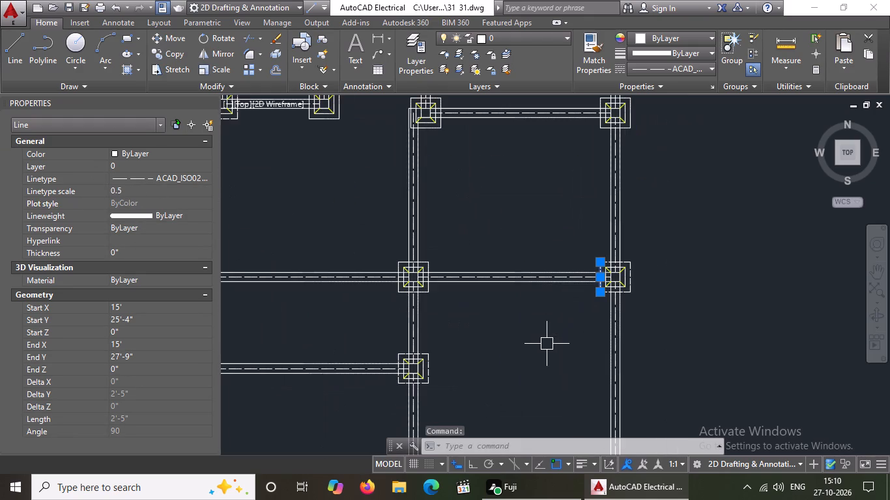
pyautogui.scroll(-2, 589, 329)
pyautogui.scroll(3, 597, 429)
pyautogui.scroll(-2, 590, 396)
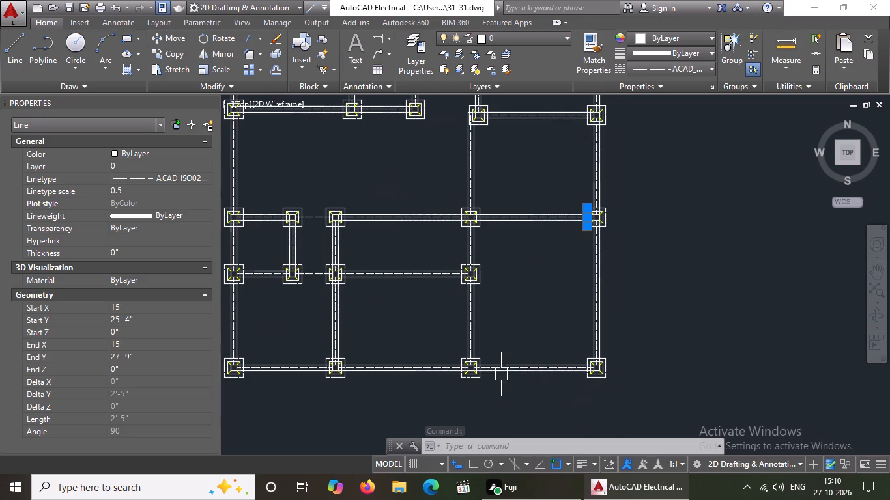
pyautogui.scroll(3, 464, 206)
pyautogui.scroll(1, 529, 221)
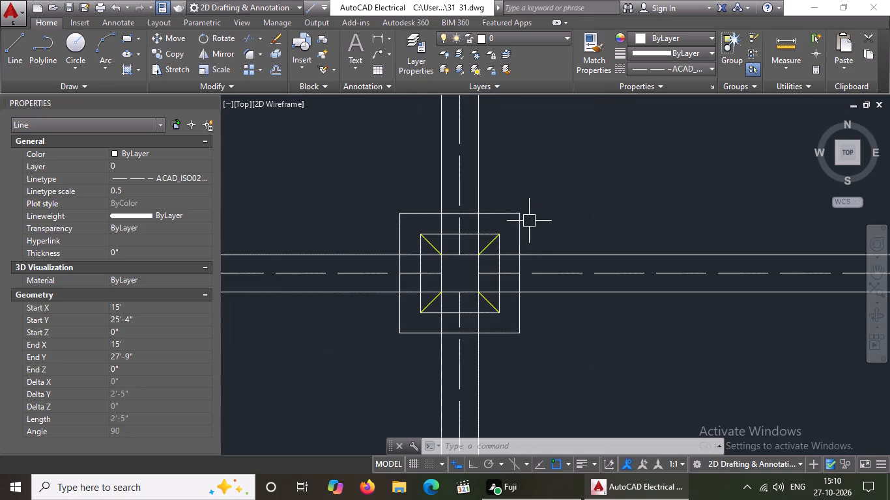
pyautogui.click(500, 209)
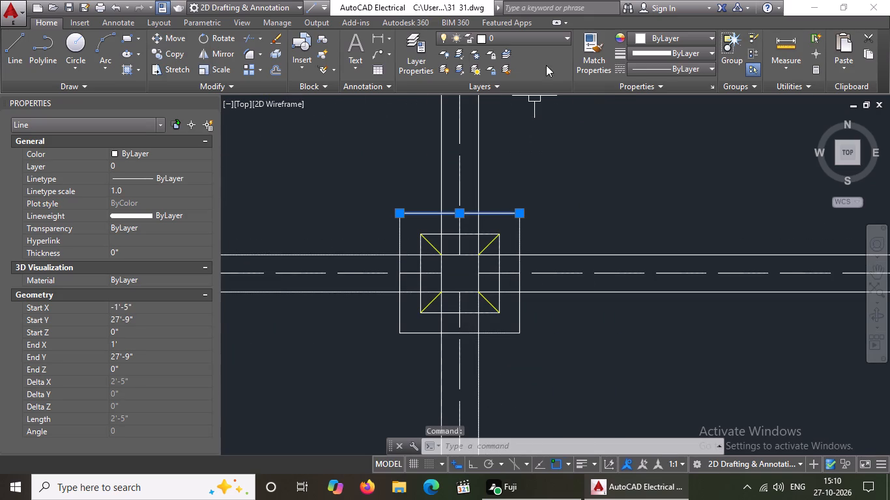
pyautogui.click(650, 68)
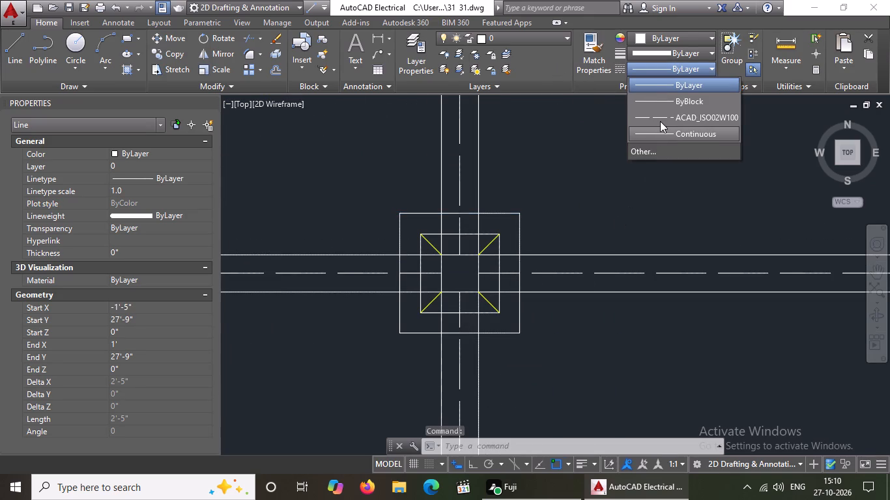
pyautogui.click(661, 118)
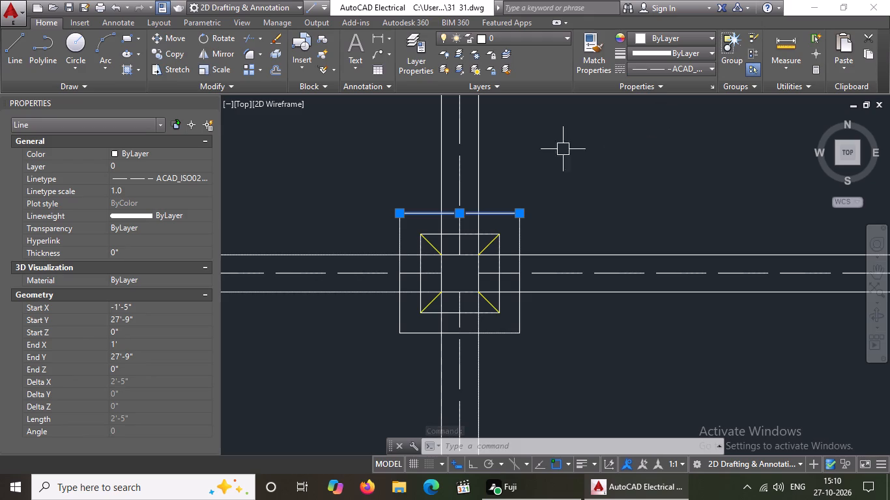
pyautogui.click(133, 191)
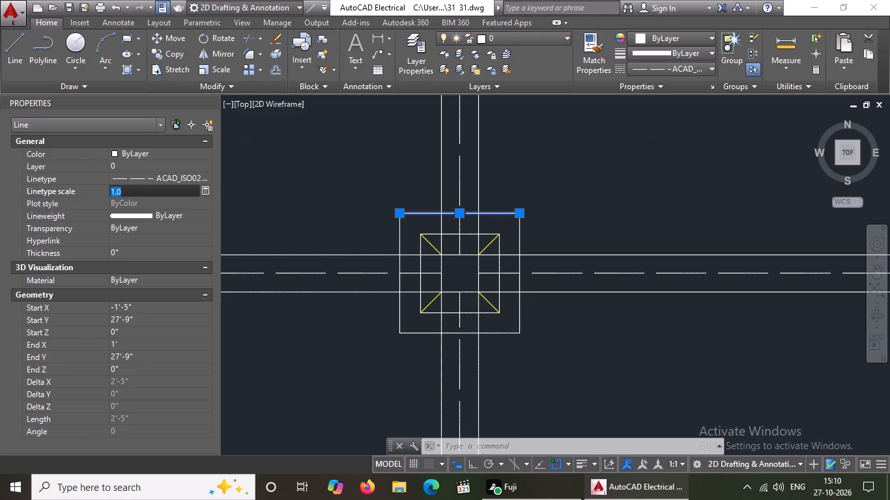
pyautogui.press('BackSpace')
pyautogui.press('BackSpace')
pyautogui.press('BackSpace')
pyautogui.write('0.5')
pyautogui.press('Return')
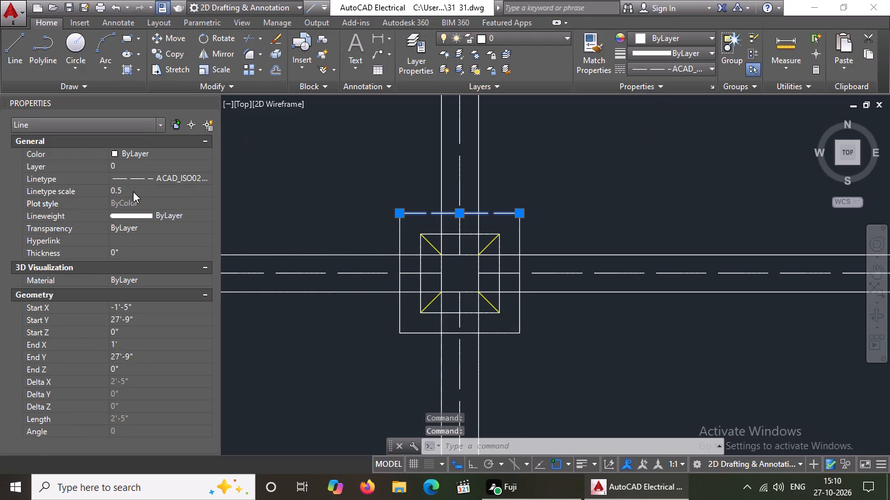
# Give the left edge of the outer square of the fourth footing from the left, third-from-bottom row, the ACAD_ISO02W100 linetype at scale 0.5.
pyautogui.click(399, 239)
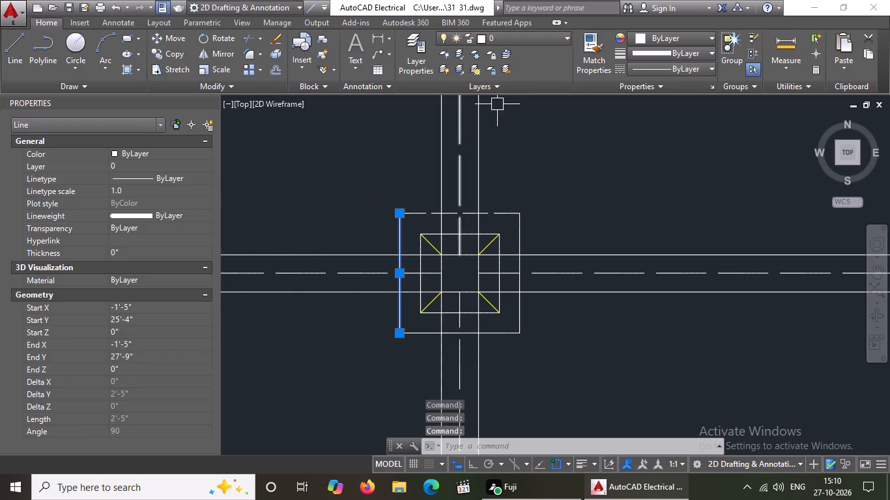
pyautogui.click(671, 66)
pyautogui.click(668, 117)
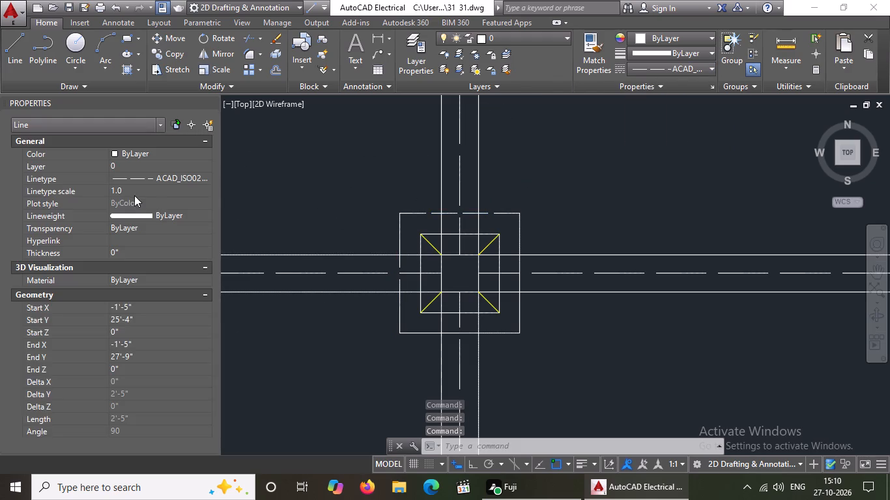
pyautogui.click(134, 193)
pyautogui.press('BackSpace')
pyautogui.press('BackSpace')
pyautogui.write('0.5')
pyautogui.press('Return')
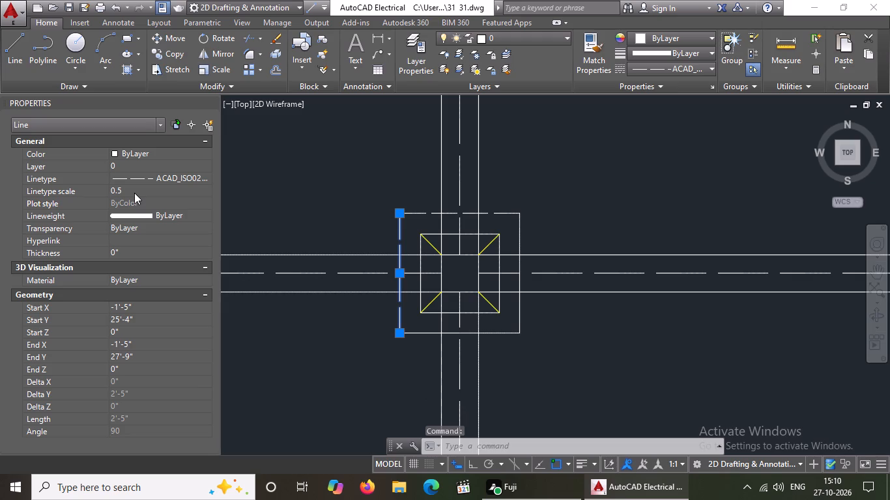
# Give the right edge of the outer square of the fourth footing from the left, third-from-bottom row, the ACAD_ISO02W100 linetype at scale 0.5.
pyautogui.click(515, 312)
pyautogui.click(674, 67)
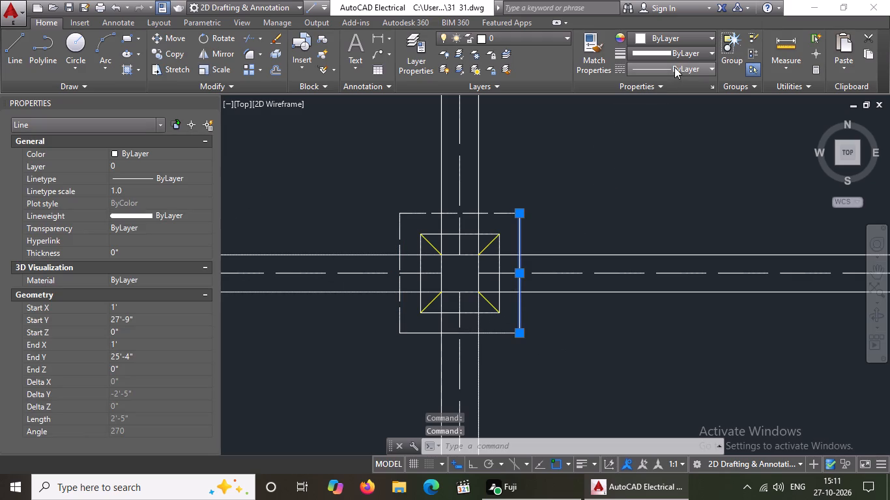
pyautogui.click(664, 118)
pyautogui.click(131, 189)
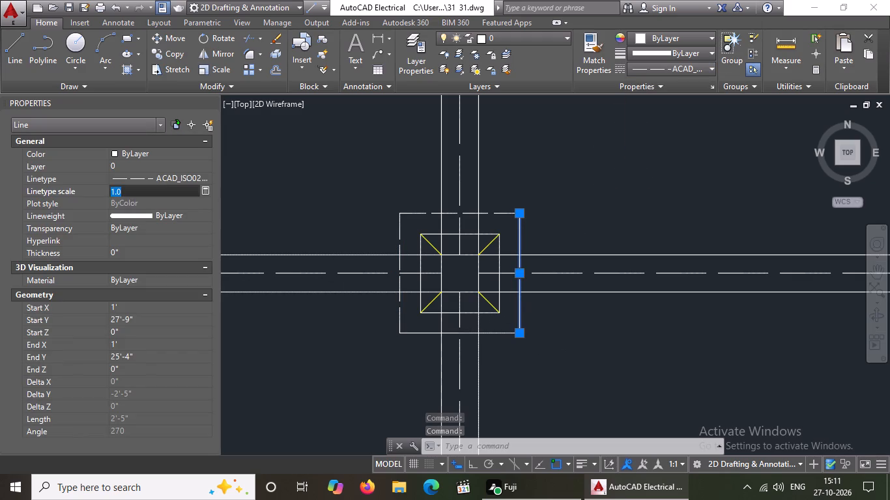
pyautogui.press('BackSpace')
pyautogui.press('BackSpace')
pyautogui.press('BackSpace')
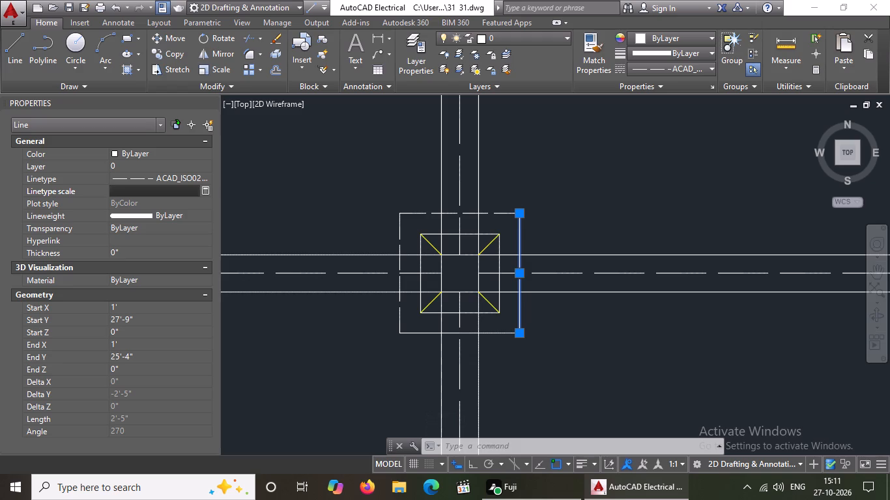
pyautogui.press('0')
pyautogui.write('.5')
pyautogui.press('Return')
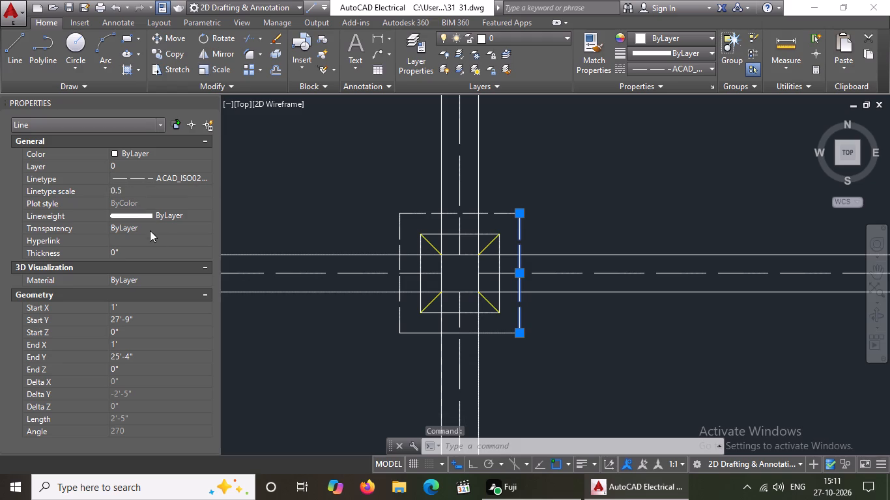
# Give the bottom edge of the outer square of the fourth footing from the left, third-from-bottom row, the ACAD_ISO02W100 linetype at scale 0.5.
pyautogui.click(420, 336)
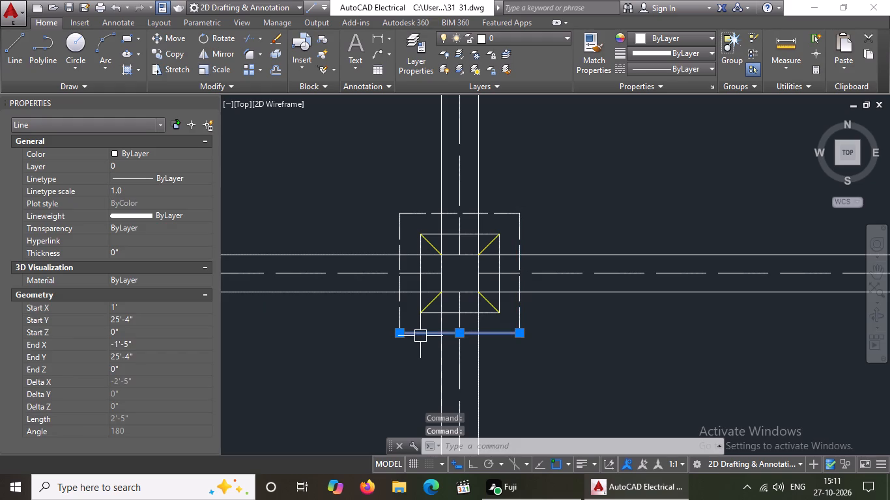
pyautogui.click(657, 69)
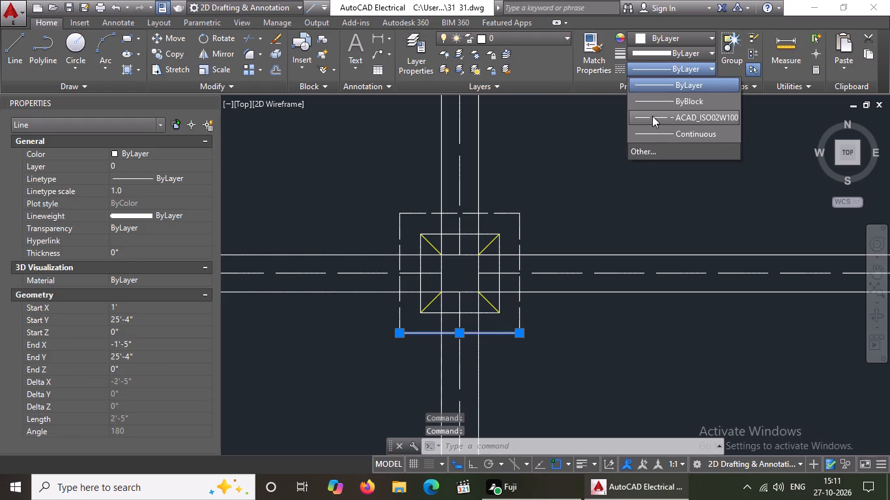
pyautogui.click(653, 115)
pyautogui.click(129, 192)
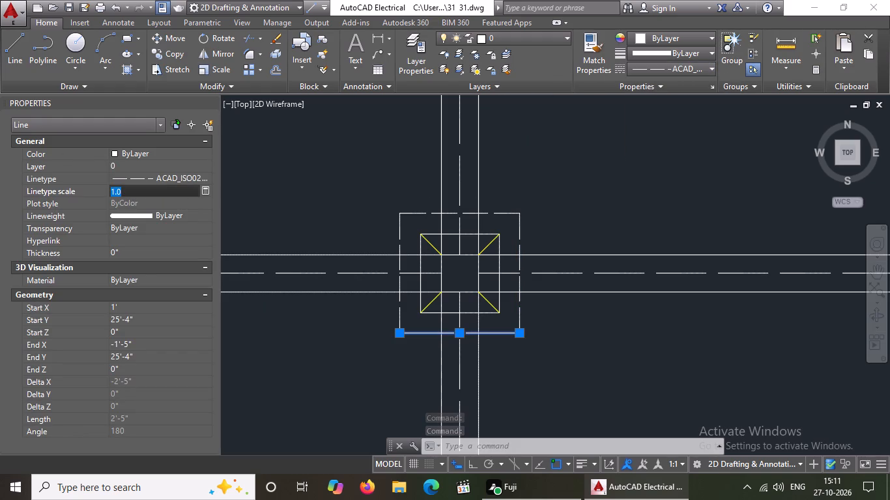
pyautogui.press('BackSpace')
pyautogui.press('BackSpace')
pyautogui.write('0.5')
pyautogui.press('Return')
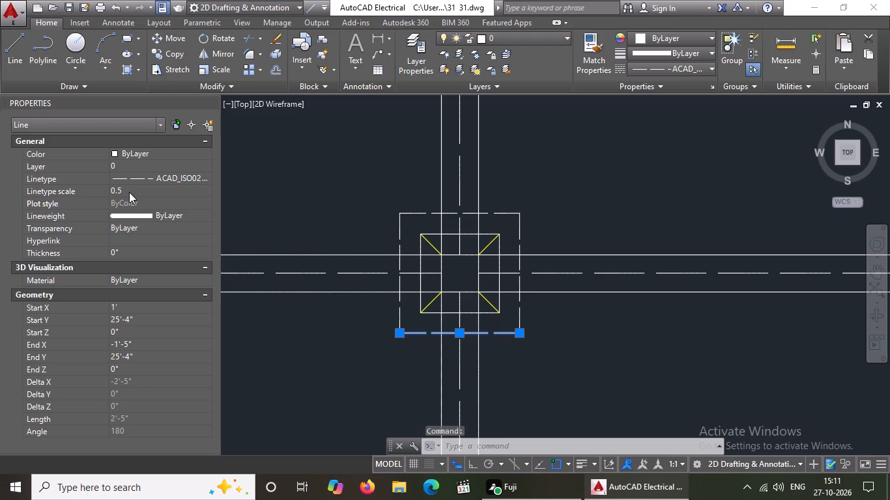
# Give the bottom edge of the outer square of the leftmost footing, third-from-bottom row, the ACAD_ISO02W100 linetype at linetype scale 0.5.
pyautogui.scroll(1, 176, 221)
pyautogui.scroll(-5, 425, 316)
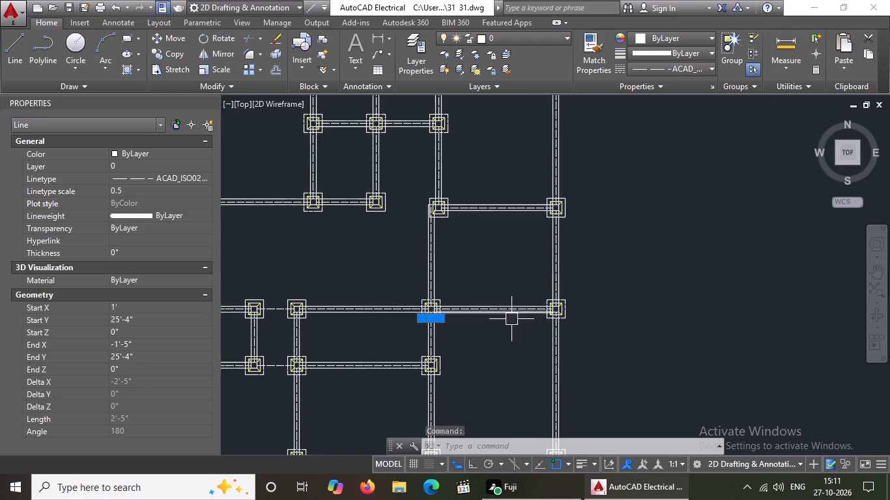
pyautogui.scroll(-2, 439, 311)
pyautogui.scroll(3, 442, 379)
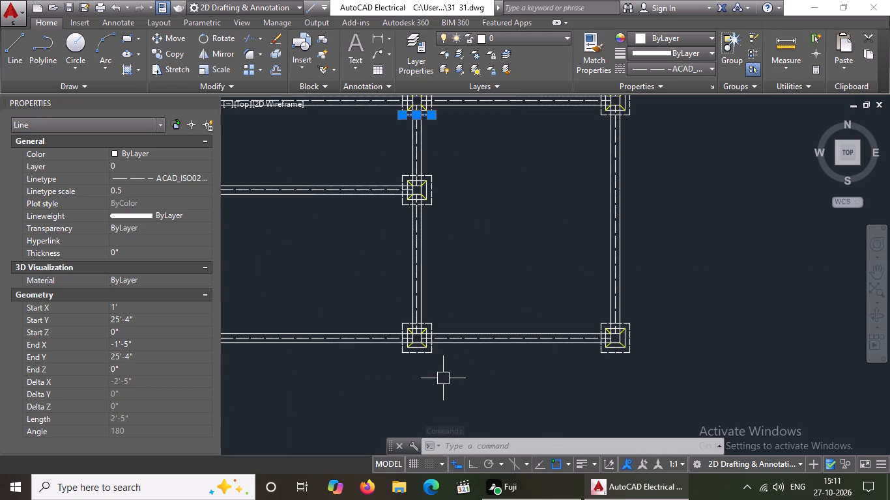
pyautogui.scroll(2, 526, 374)
pyautogui.scroll(-5, 526, 374)
pyautogui.scroll(1, 430, 371)
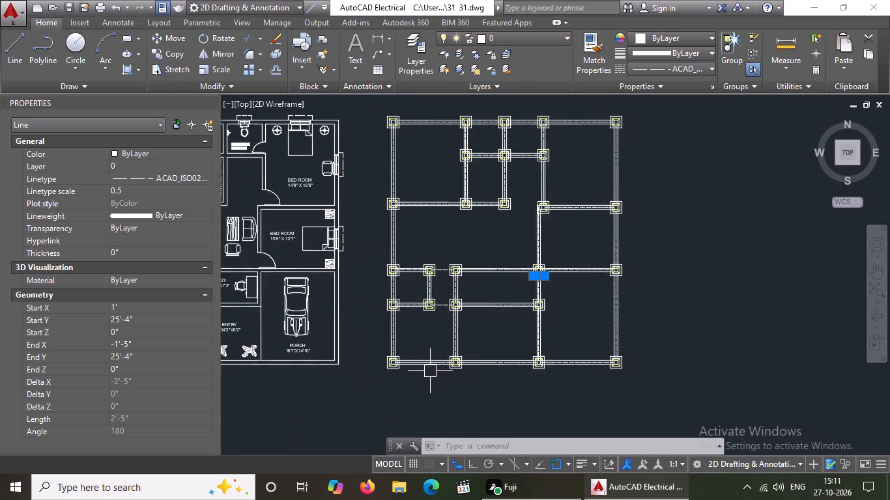
pyautogui.scroll(3, 430, 371)
pyautogui.scroll(-1, 431, 363)
pyautogui.scroll(1, 431, 181)
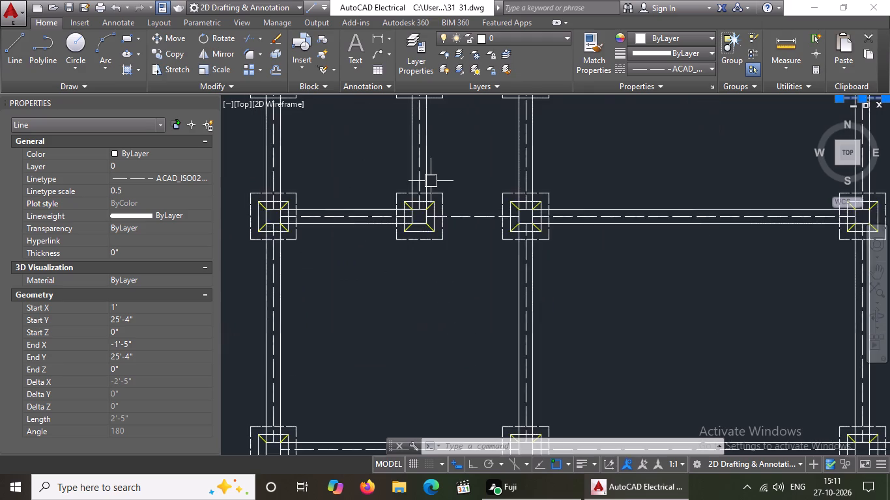
pyautogui.scroll(-3, 431, 181)
pyautogui.scroll(3, 429, 140)
pyautogui.scroll(2, 285, 186)
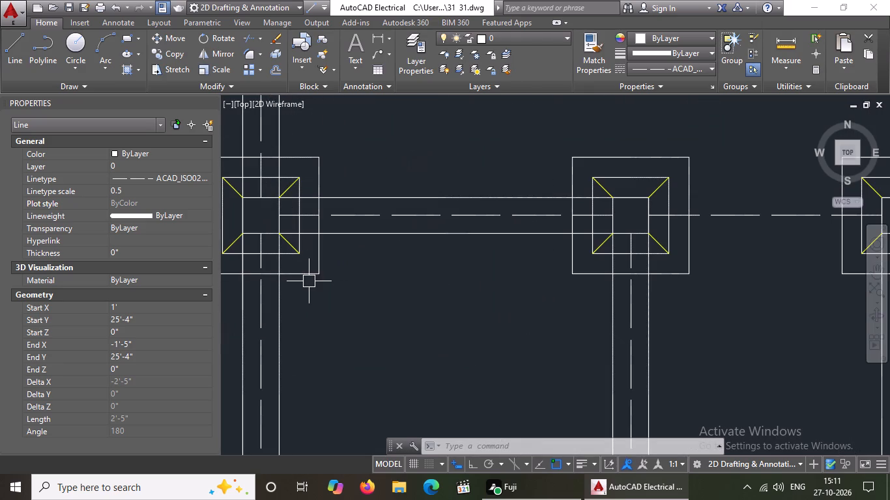
pyautogui.click(310, 277)
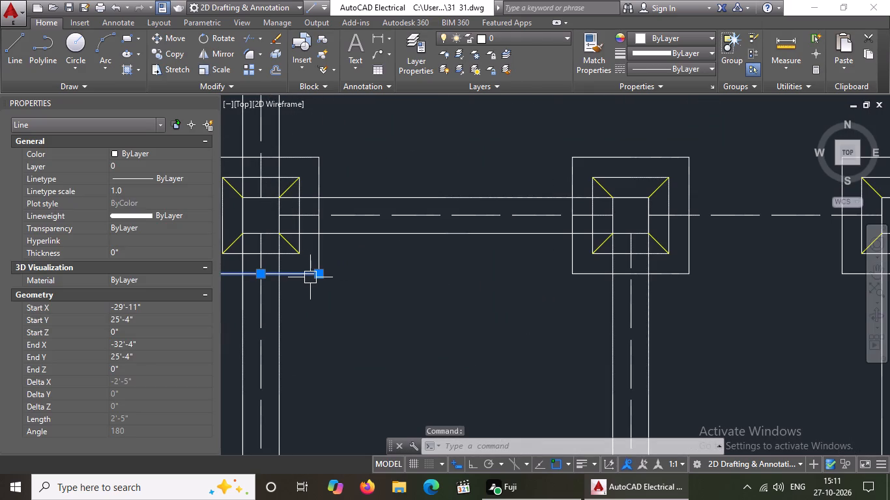
pyautogui.click(683, 64)
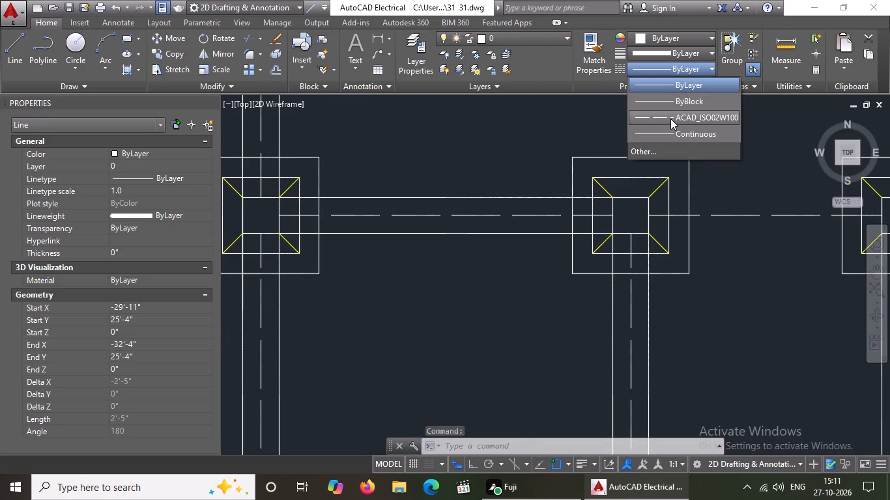
pyautogui.click(670, 120)
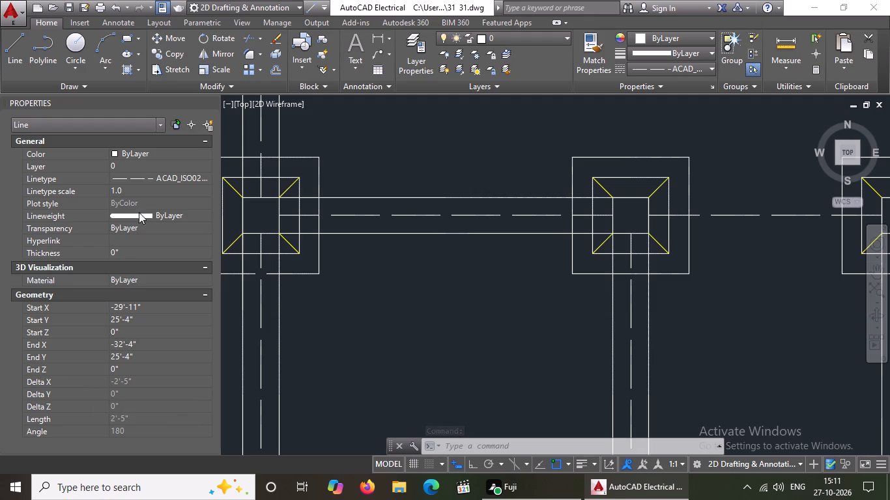
pyautogui.click(149, 187)
pyautogui.press('BackSpace')
pyautogui.press('BackSpace')
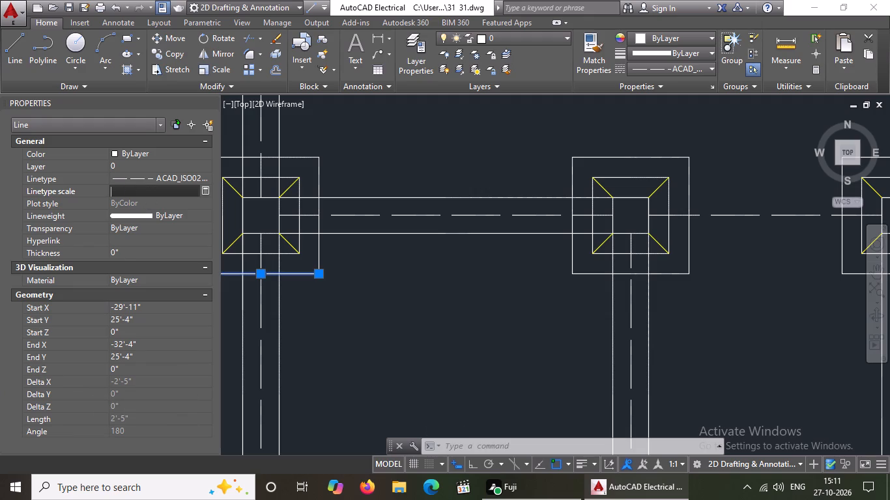
pyautogui.write('0.5')
pyautogui.press('Return')
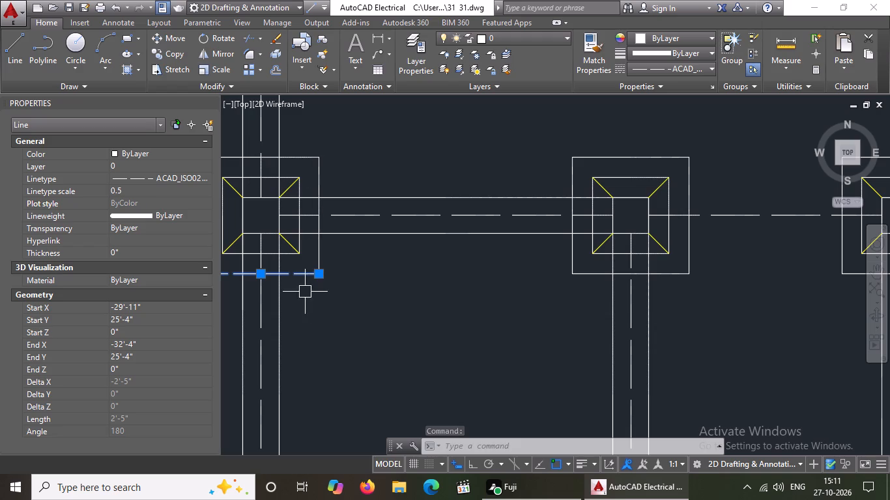
# Give the right edge of the outer square of the leftmost footing, third-from-bottom row, the ACAD_ISO02W100 linetype at linetype scale 0.5.
pyautogui.click(319, 243)
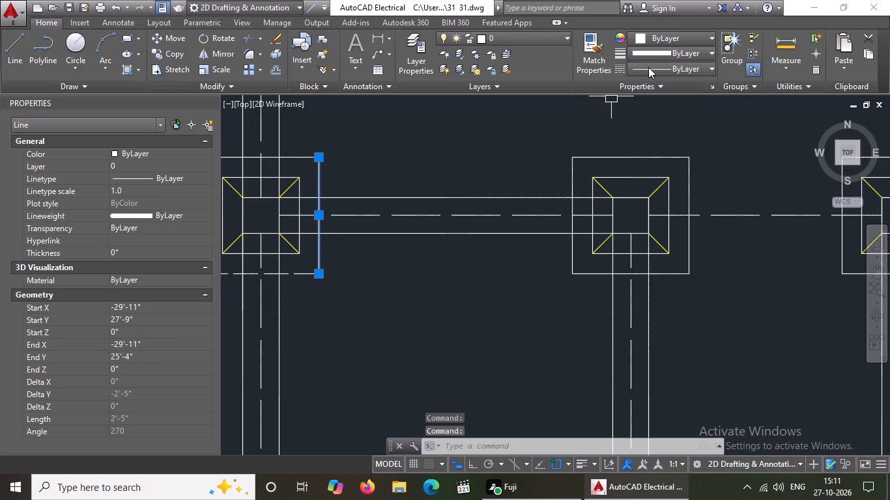
pyautogui.click(652, 62)
pyautogui.click(655, 114)
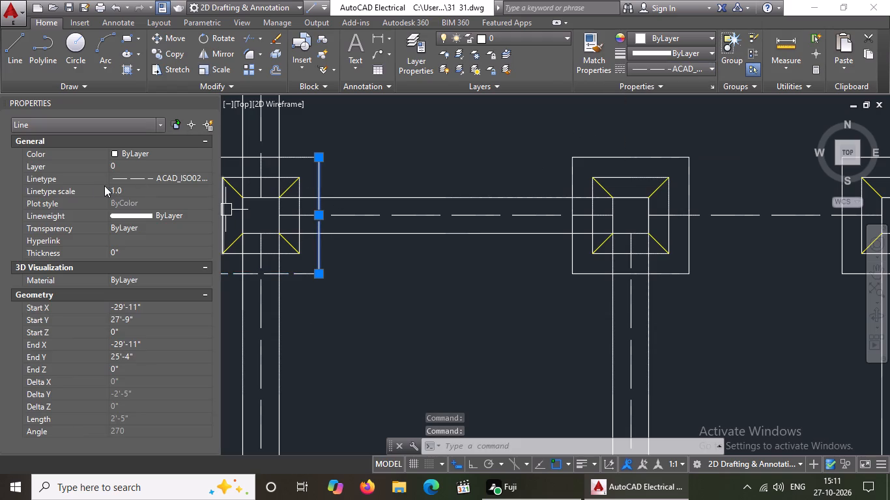
pyautogui.click(137, 194)
pyautogui.press('BackSpace')
pyautogui.press('BackSpace')
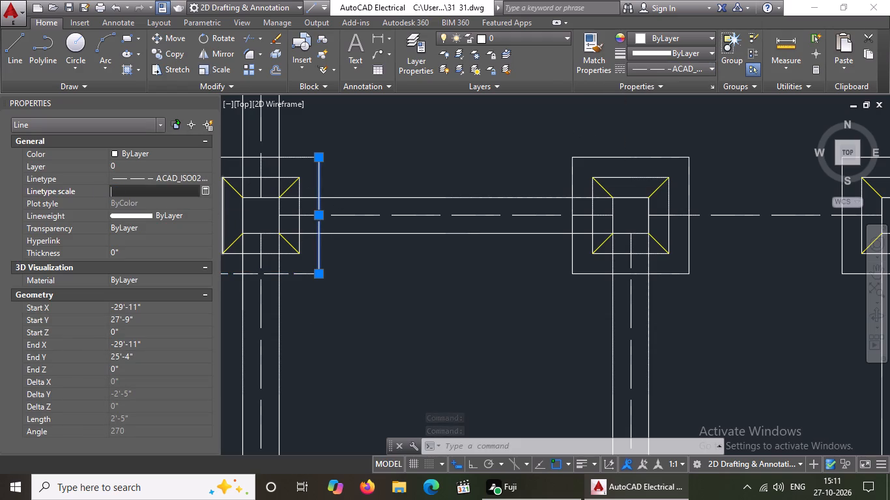
pyautogui.write('0.5')
pyautogui.press('Return')
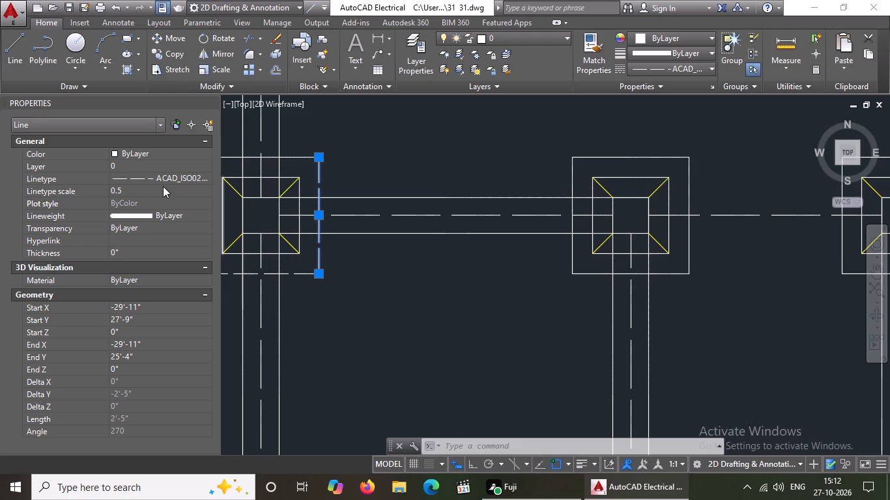
pyautogui.press('Escape')
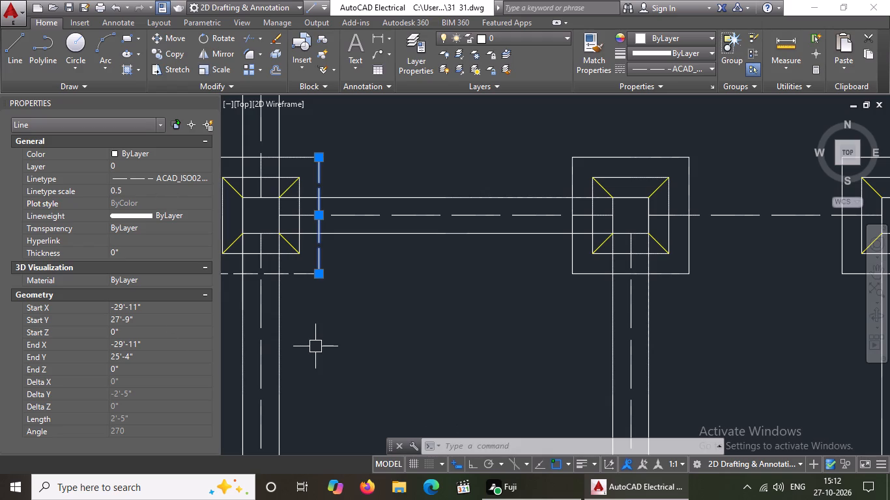
# Give the top edge of the outer square of the leftmost footing, third-from-bottom row, linetype scale 0.5 and the ACAD_ISO02W100 linetype.
pyautogui.scroll(1, 315, 346)
pyautogui.scroll(-3, 362, 340)
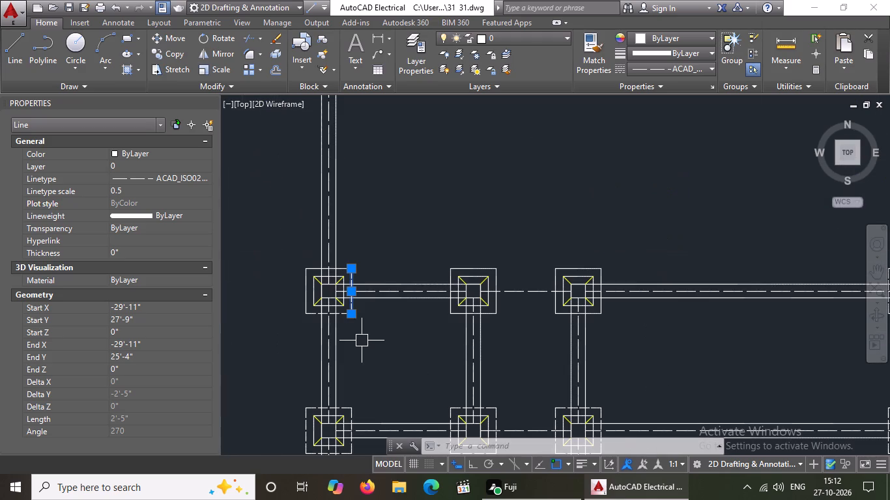
pyautogui.scroll(2, 330, 256)
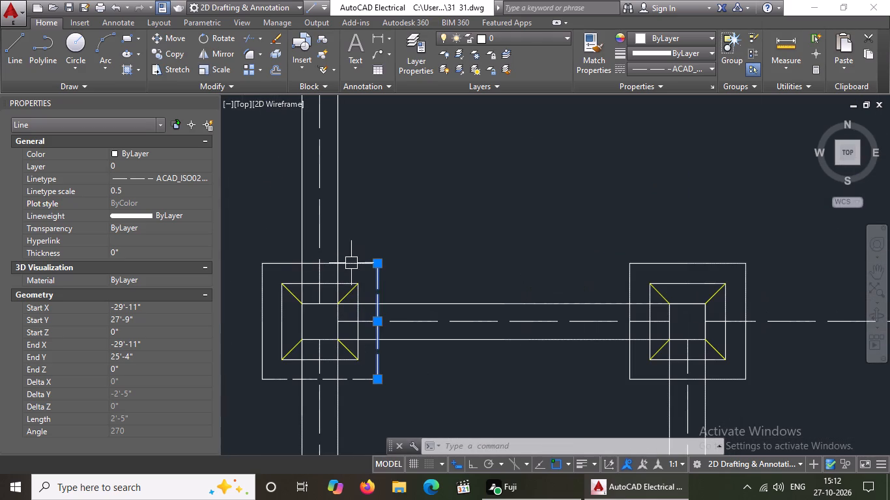
pyautogui.click(351, 263)
pyautogui.click(134, 189)
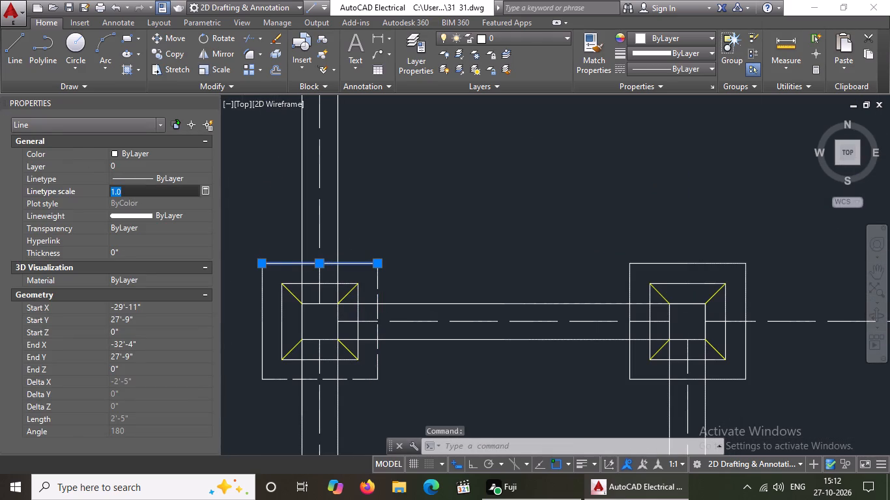
pyautogui.press('BackSpace')
pyautogui.press('BackSpace')
pyautogui.press('0')
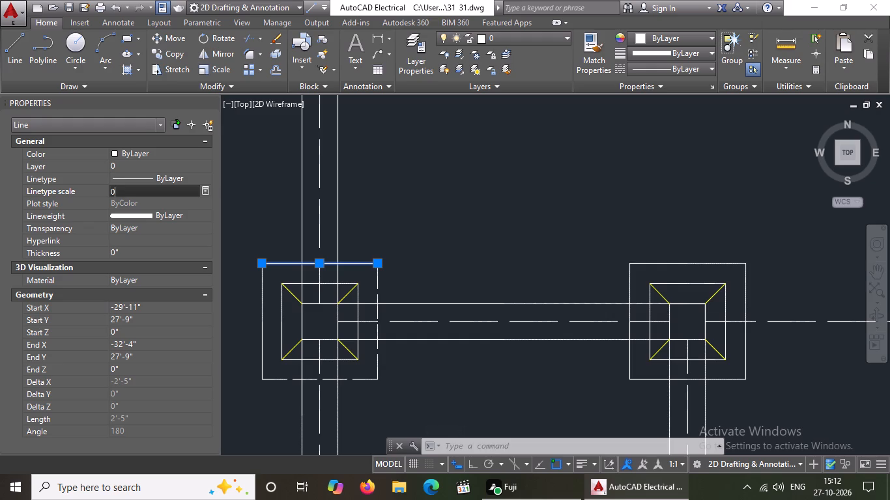
pyautogui.write('.5')
pyautogui.press('Return')
pyautogui.scroll(1, 135, 189)
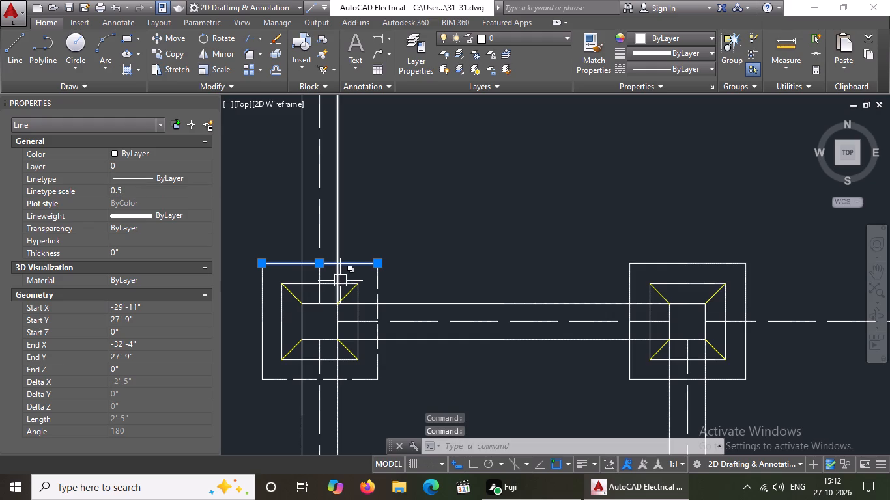
pyautogui.click(667, 62)
pyautogui.click(661, 113)
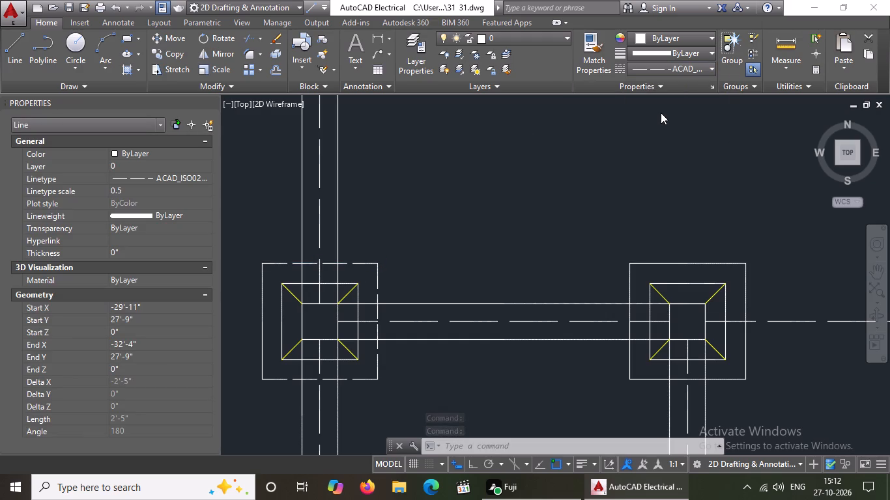
pyautogui.scroll(-4, 474, 309)
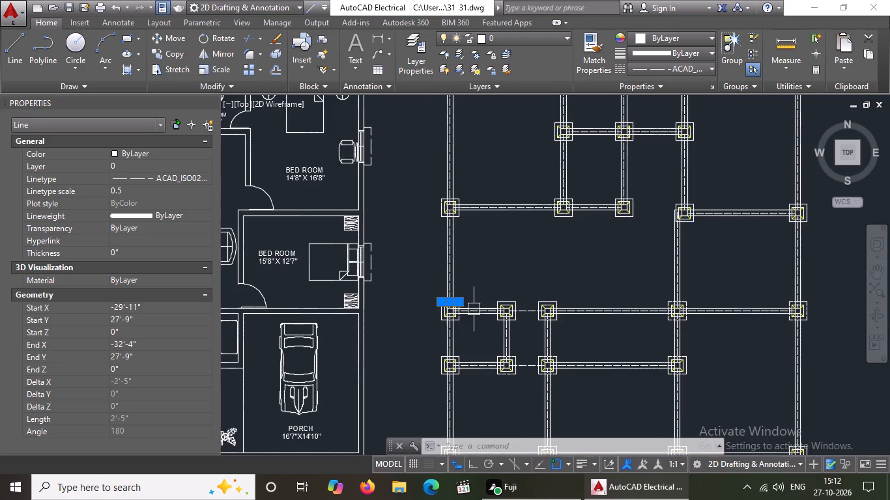
pyautogui.scroll(3, 487, 328)
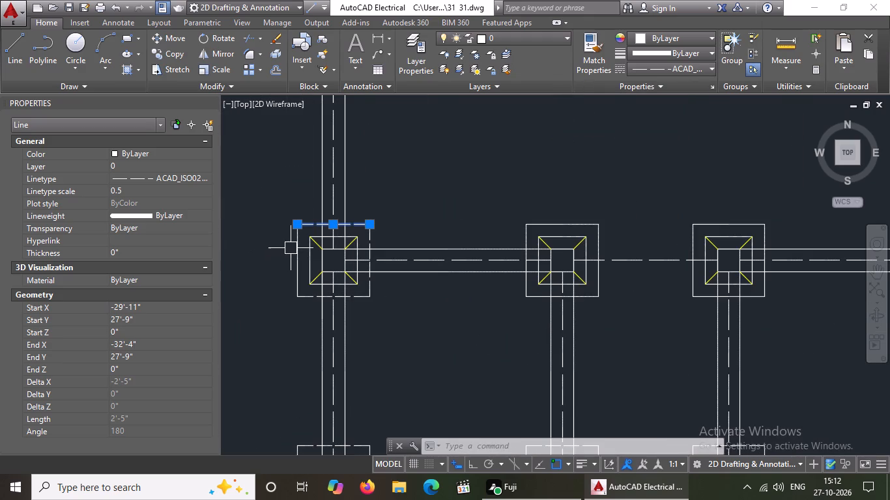
# Give the left edge of the outer square of the leftmost footing, third-from-bottom row, the ACAD_ISO02W100 linetype at linetype scale 0.5.
pyautogui.click(294, 247)
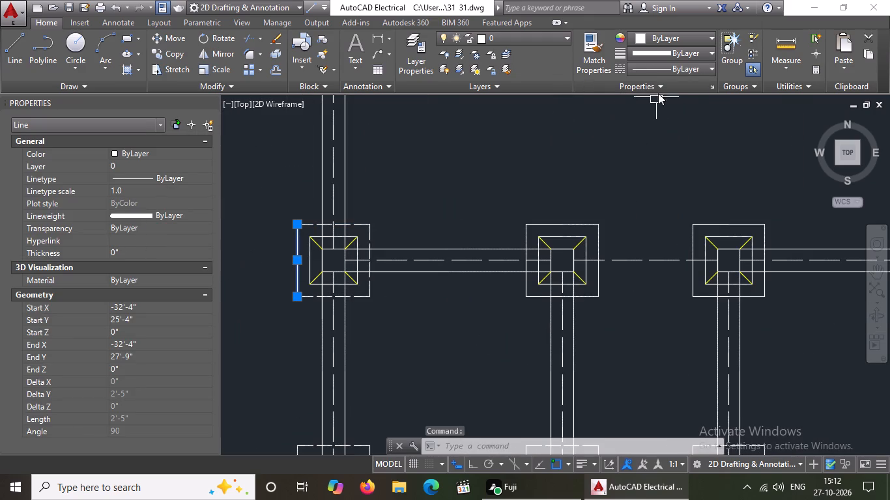
pyautogui.click(675, 62)
pyautogui.click(657, 112)
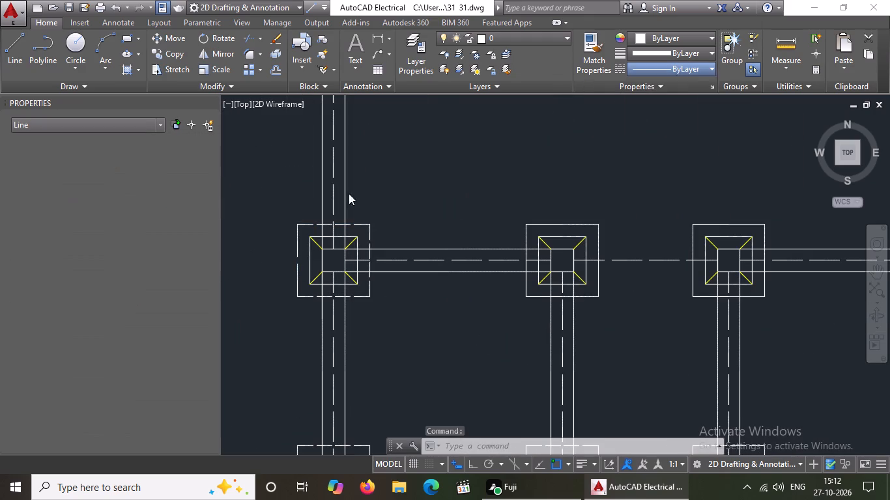
pyautogui.click(162, 191)
pyautogui.press('BackSpace')
pyautogui.press('BackSpace')
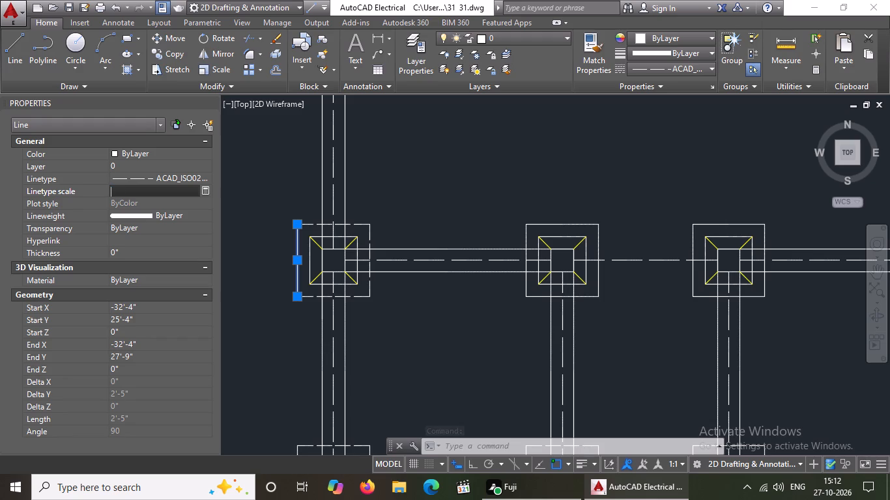
pyautogui.write('0.5')
pyautogui.press('Return')
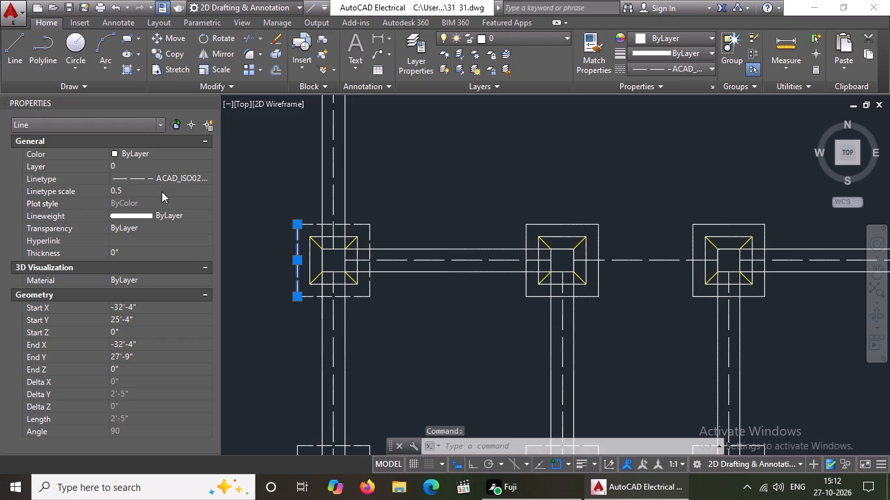
pyautogui.press('Escape')
pyautogui.press('Escape')
# Give the top edge of the outer square of the second footing from the left, third-from-bottom row, the ACAD_ISO02W100 linetype at scale 0.5.
pyautogui.click(568, 229)
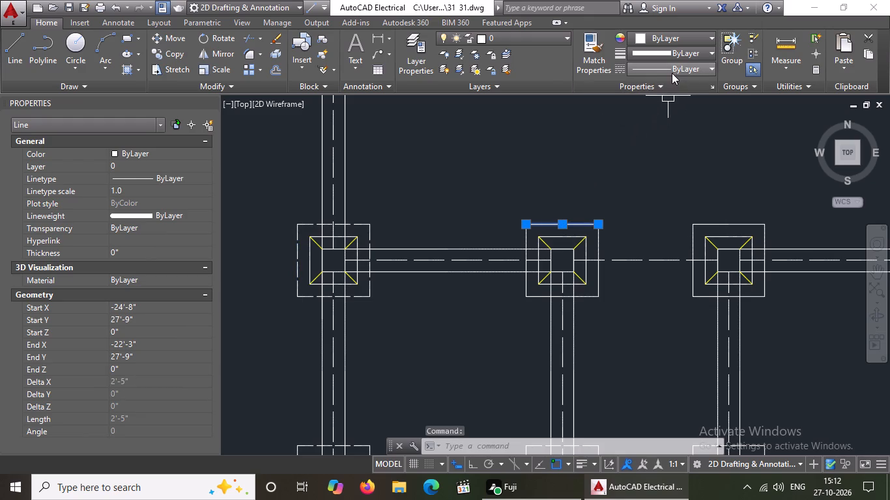
pyautogui.click(673, 70)
pyautogui.click(648, 113)
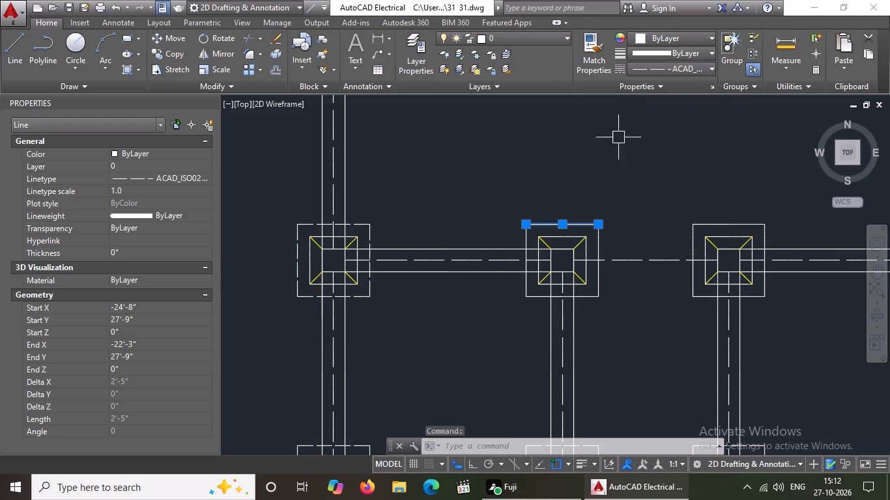
pyautogui.click(128, 189)
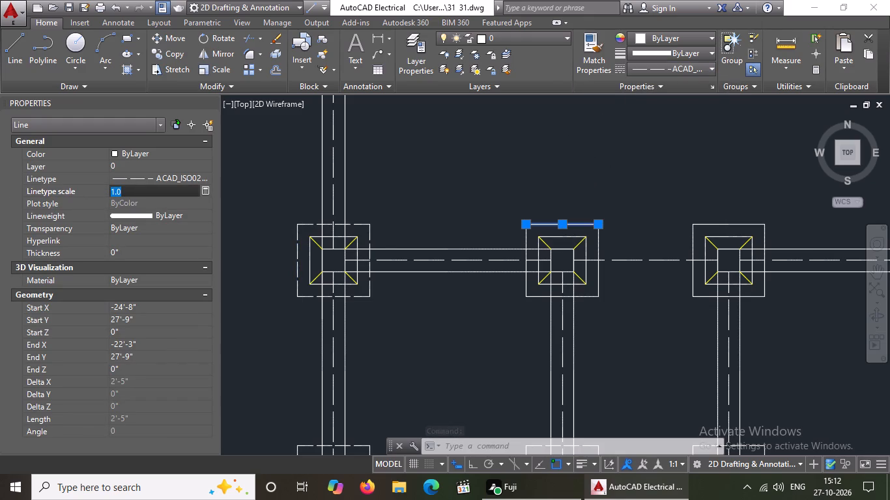
pyautogui.press('BackSpace')
pyautogui.press('BackSpace')
pyautogui.press('BackSpace')
pyautogui.write('0.5')
pyautogui.press('Return')
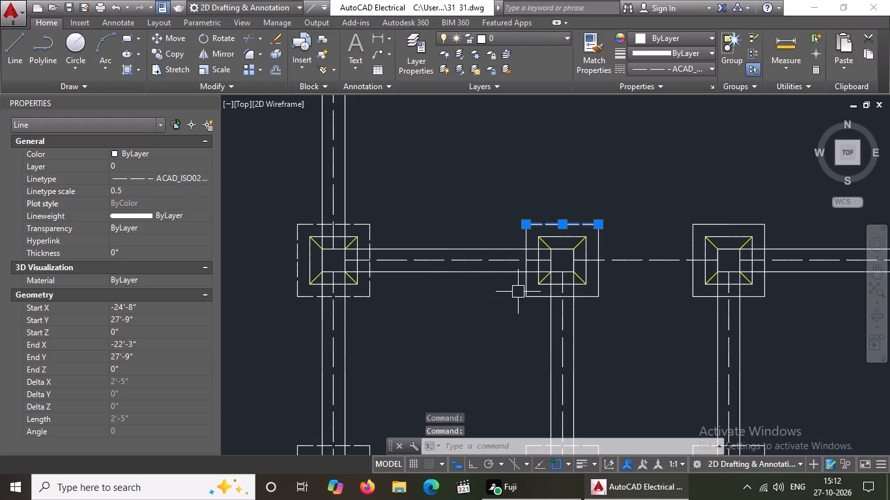
# Give the left edge of the outer square of the second footing from the left, third-from-bottom row, the ACAD_ISO02W100 linetype at scale 0.5.
pyautogui.click(528, 289)
pyautogui.click(656, 66)
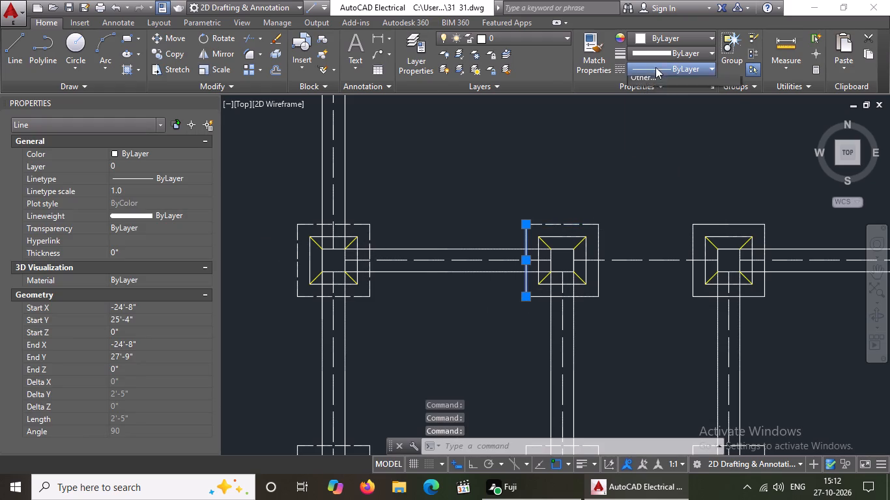
pyautogui.click(655, 118)
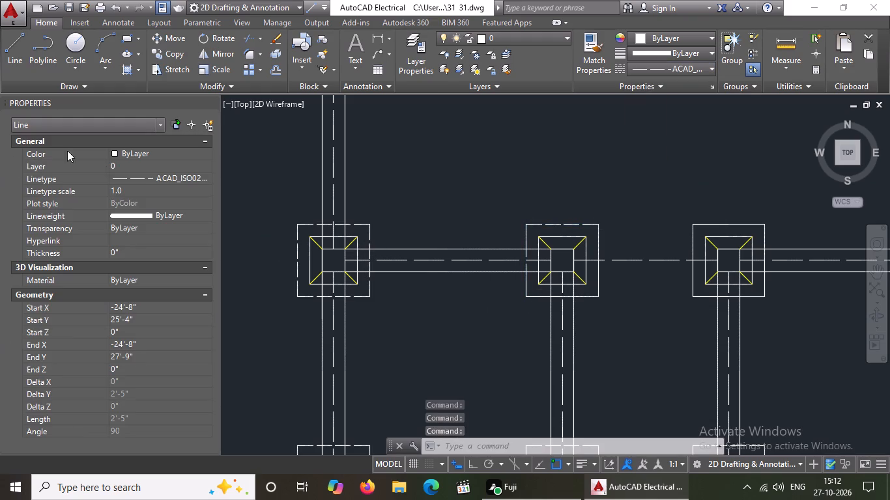
pyautogui.click(125, 184)
pyautogui.click(125, 189)
pyautogui.press('BackSpace')
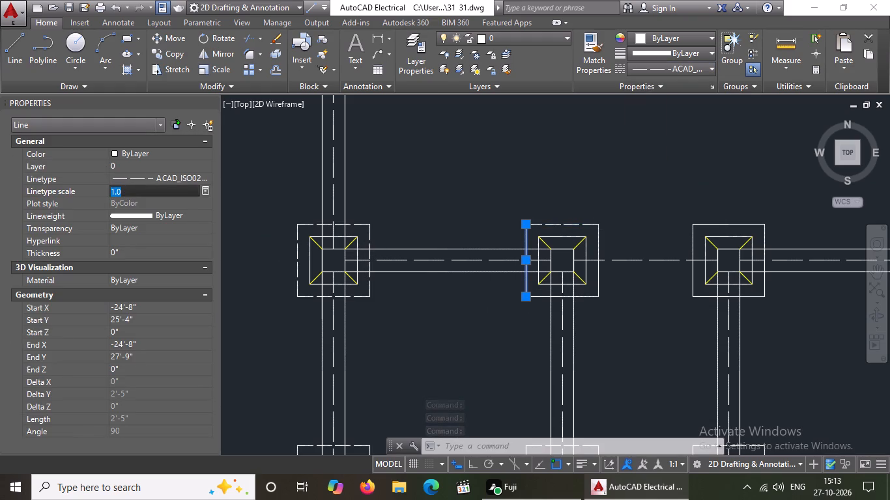
pyautogui.press('BackSpace')
pyautogui.write('0.5')
pyautogui.press('Return')
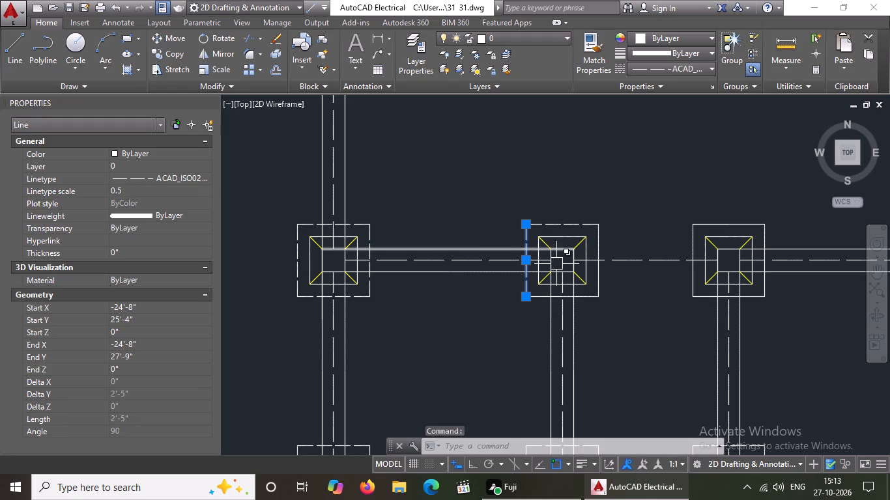
# Give the right edge of the outer square of the second footing from the left, third-from-bottom row, the ACAD_ISO02W100 linetype at scale 0.5.
pyautogui.click(594, 241)
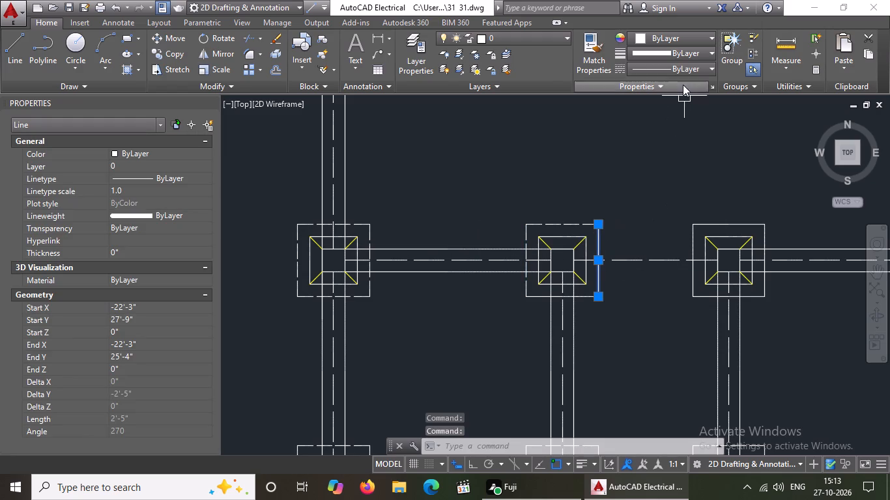
pyautogui.click(684, 68)
pyautogui.click(681, 119)
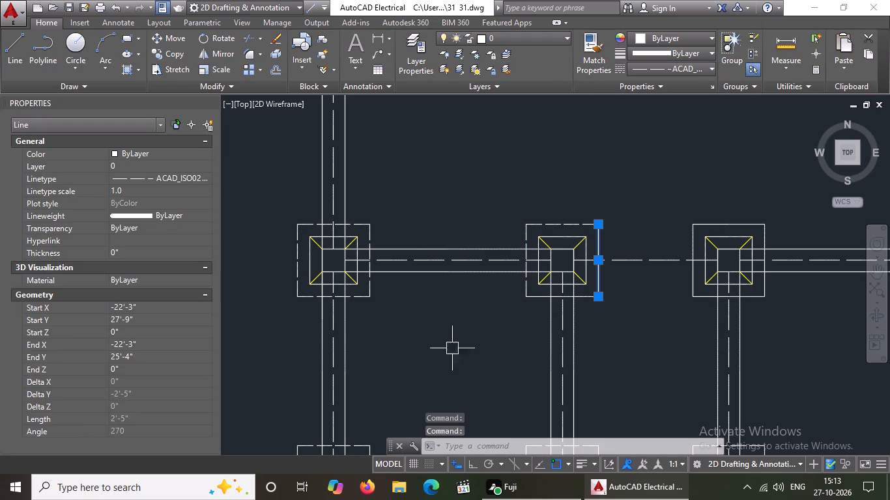
pyautogui.click(137, 191)
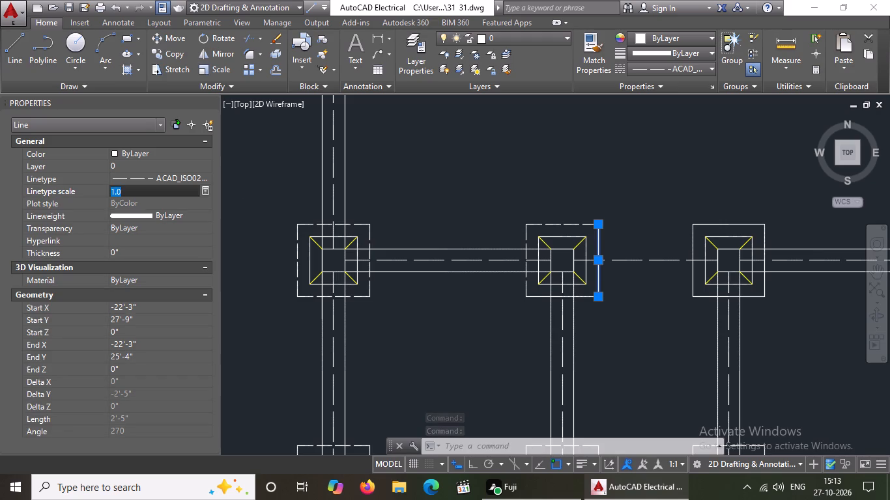
pyautogui.press('BackSpace')
pyautogui.press('BackSpace')
pyautogui.write('0.5')
pyautogui.press('Return')
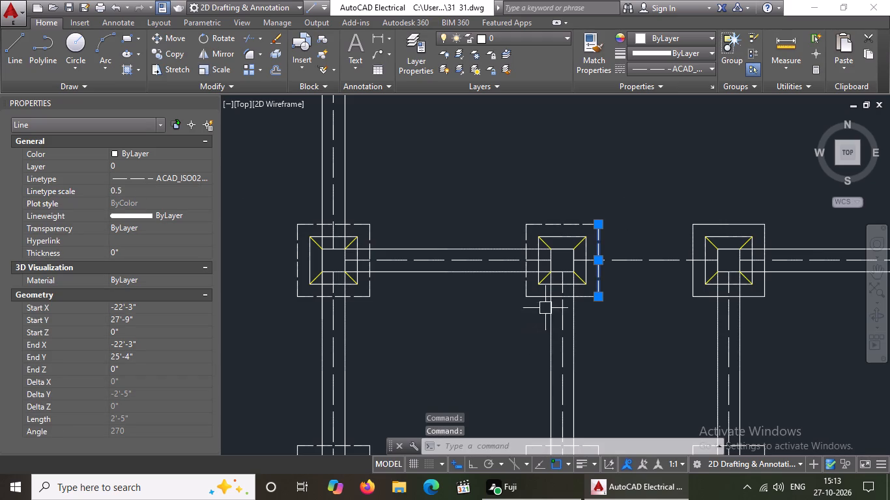
# Give the bottom edge of the outer square of the second footing from the left, third-from-bottom row, linetype scale 0.5 and the ACAD_ISO02W100 linetype.
pyautogui.click(538, 299)
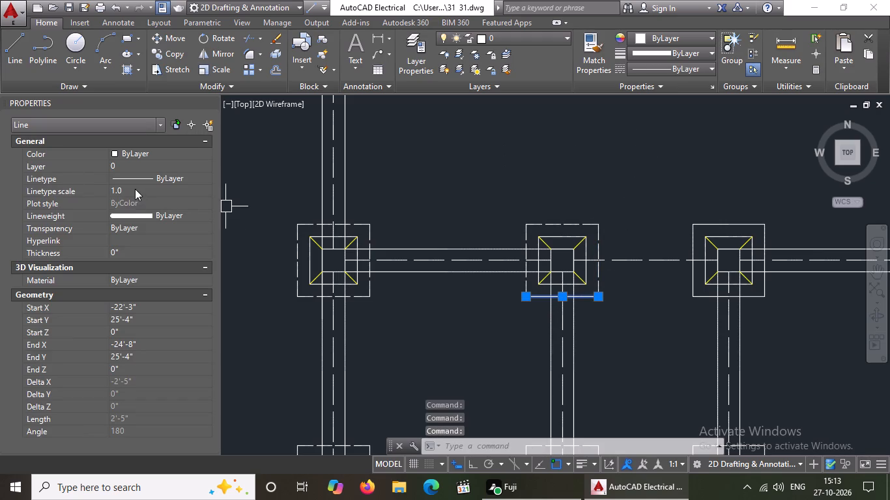
pyautogui.click(135, 189)
pyautogui.press('BackSpace')
pyautogui.press('BackSpace')
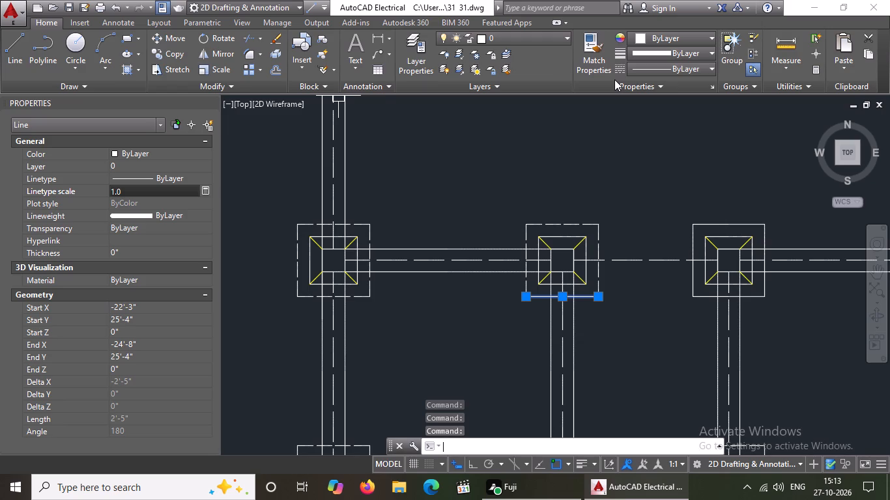
pyautogui.write('0.5')
pyautogui.press('Return')
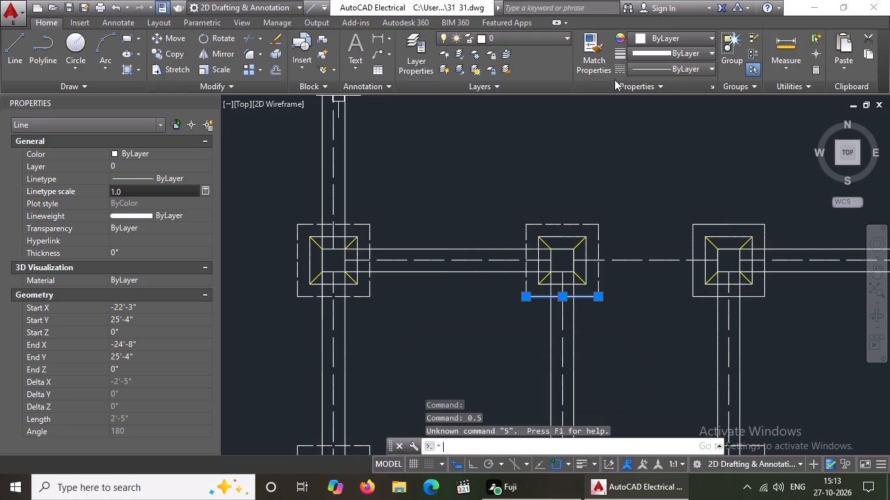
pyautogui.click(139, 192)
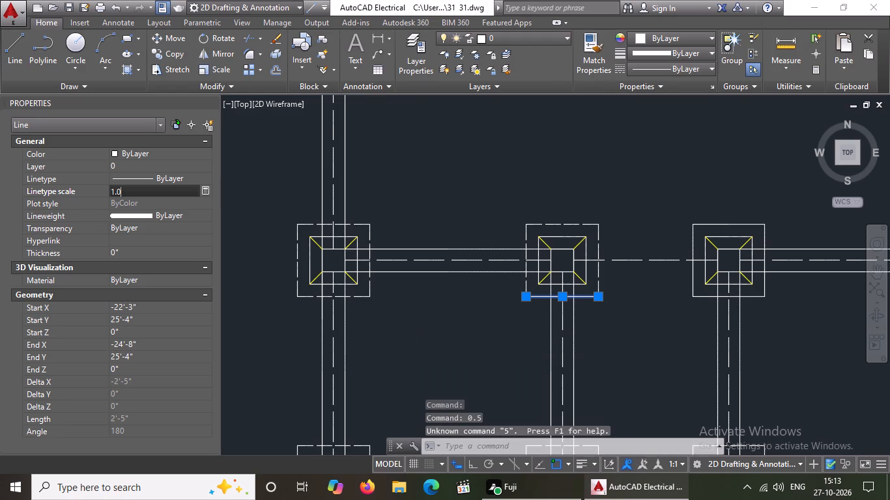
pyautogui.press('BackSpace')
pyautogui.press('BackSpace')
pyautogui.press('BackSpace')
pyautogui.press('BackSpace')
pyautogui.press('BackSpace')
pyautogui.press('BackSpace')
pyautogui.press('BackSpace')
pyautogui.press('BackSpace')
pyautogui.press('BackSpace')
pyautogui.press('BackSpace')
pyautogui.press('BackSpace')
pyautogui.write('0.5')
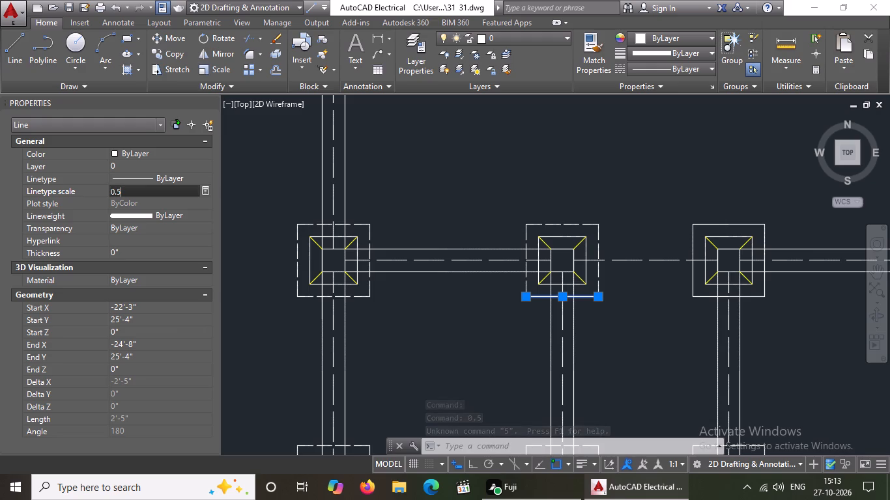
pyautogui.press('Return')
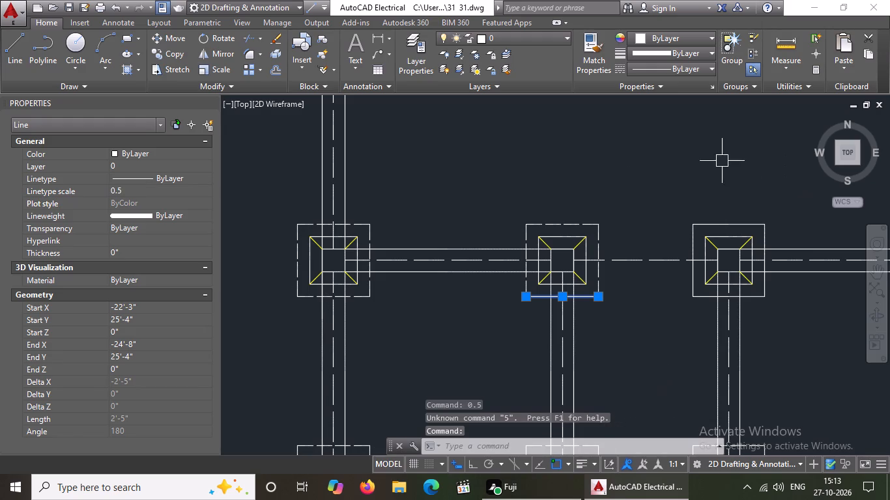
pyautogui.click(661, 64)
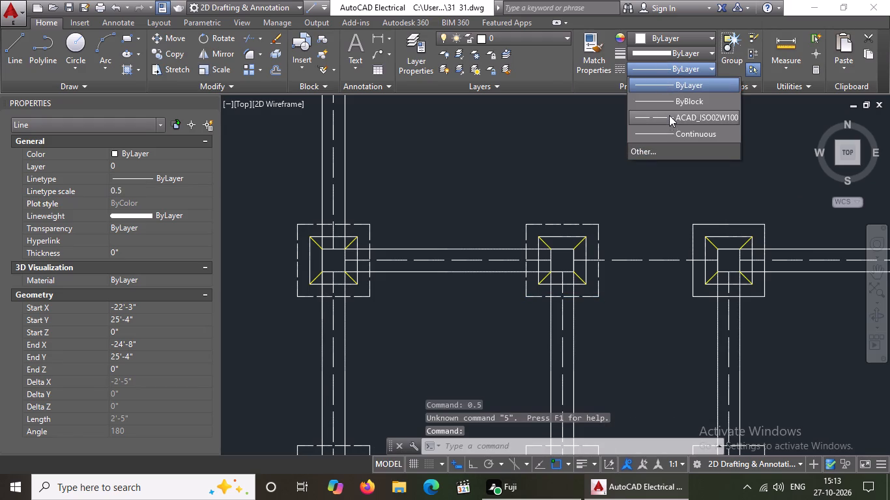
pyautogui.click(670, 115)
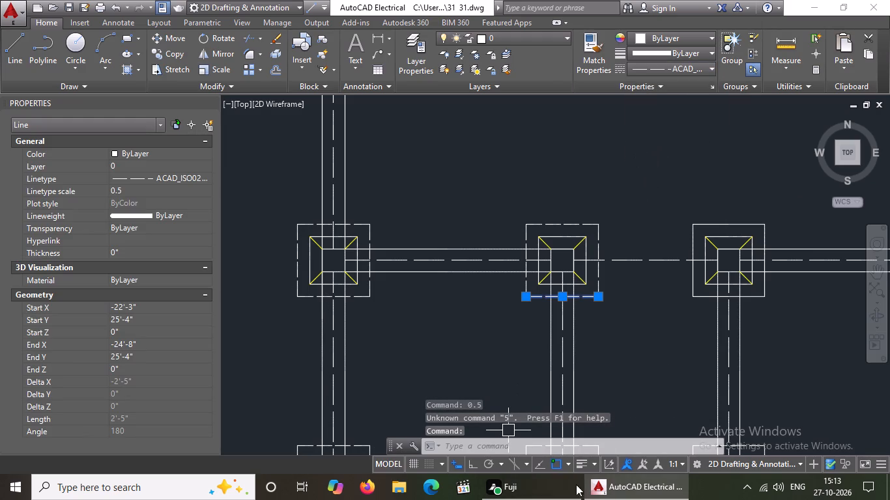
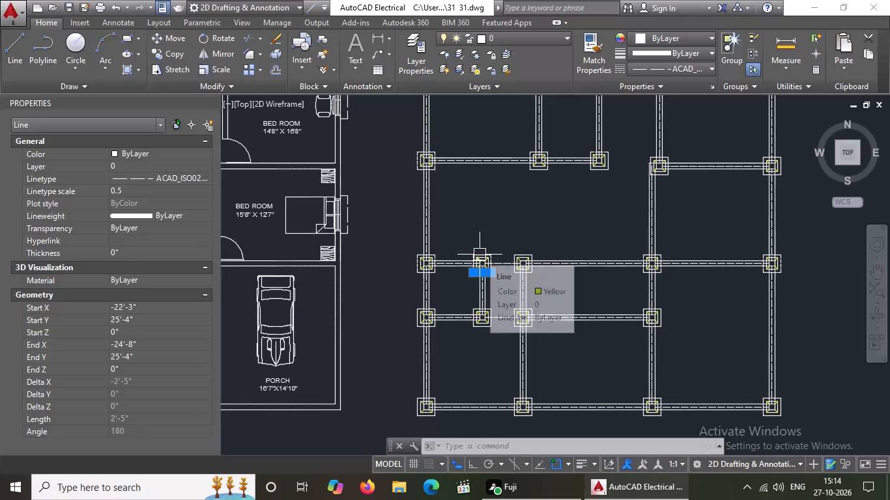
# Give the top edge of the outer square of the third footing from the left, third-from-bottom row, the ACAD_ISO02W100 linetype at scale 0.5.
pyautogui.press('Escape')
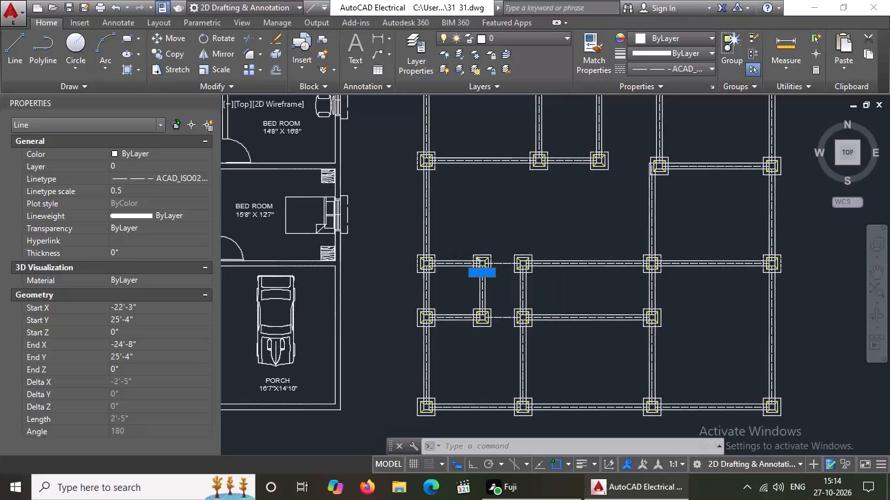
pyautogui.scroll(2, 569, 285)
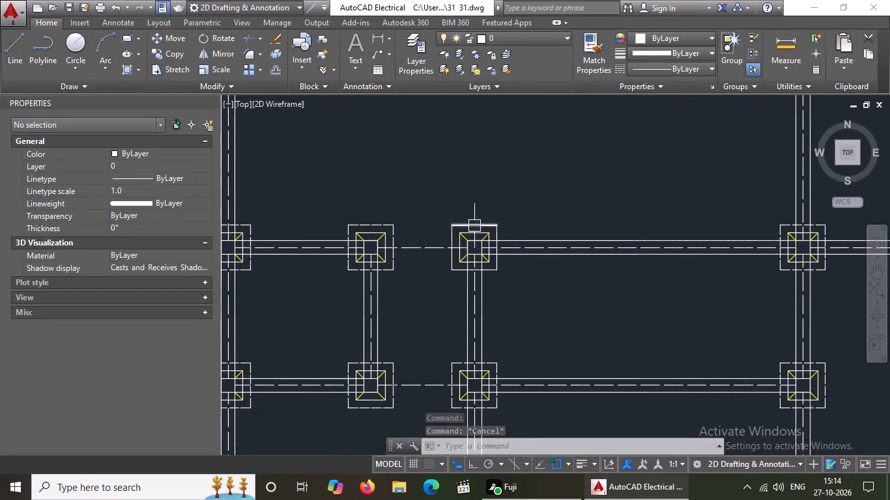
pyautogui.scroll(-6, 685, 239)
pyautogui.scroll(4, 732, 294)
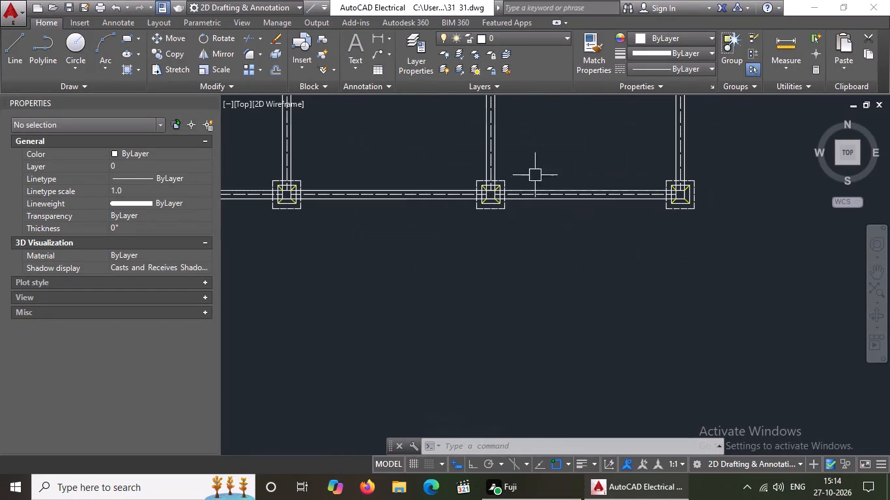
pyautogui.scroll(-3, 523, 170)
pyautogui.scroll(3, 453, 113)
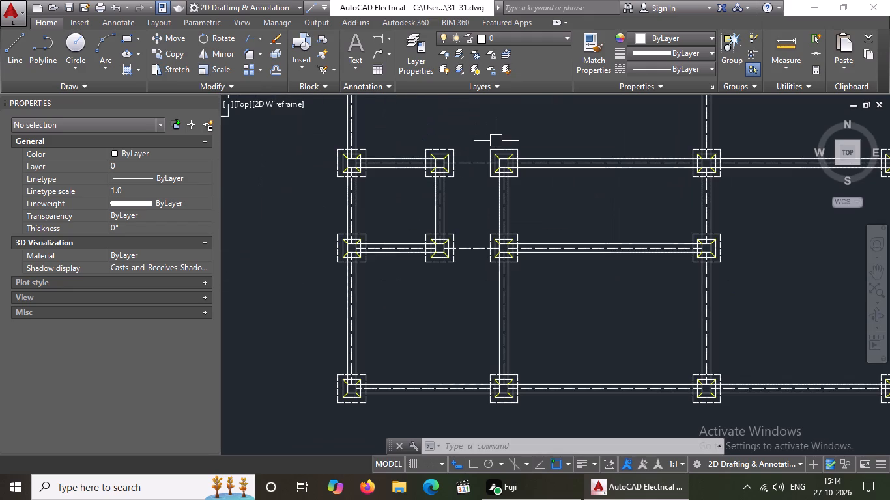
pyautogui.scroll(2, 496, 141)
pyautogui.click(519, 162)
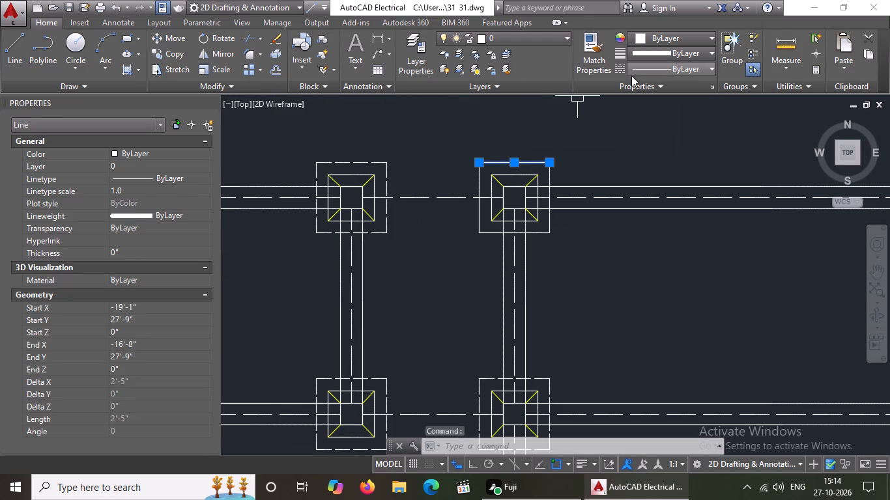
pyautogui.click(663, 65)
pyautogui.click(654, 120)
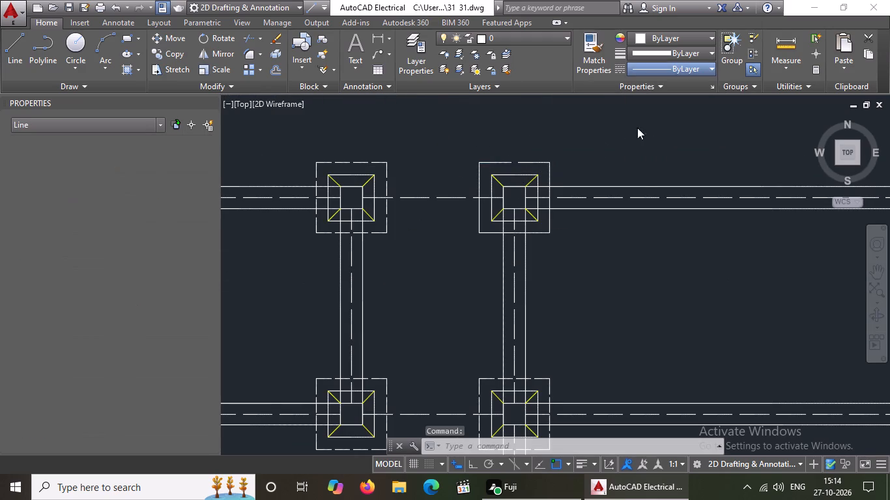
pyautogui.press('Escape')
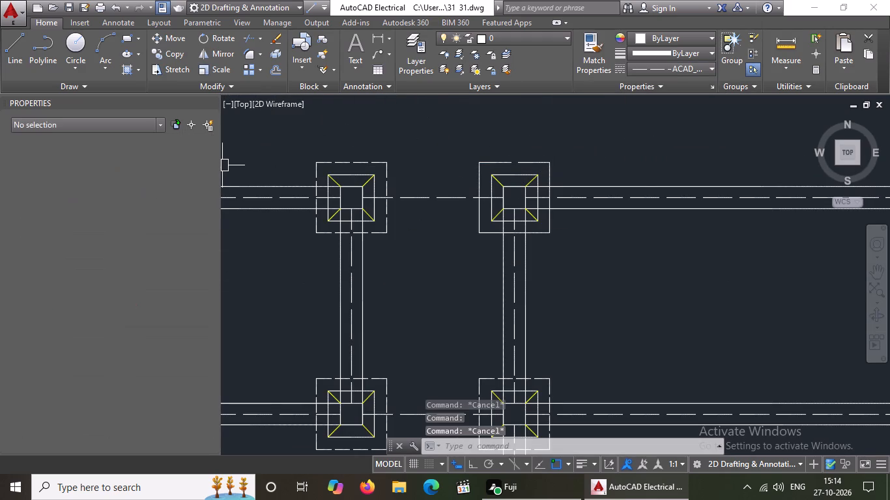
pyautogui.click(522, 163)
pyautogui.click(152, 191)
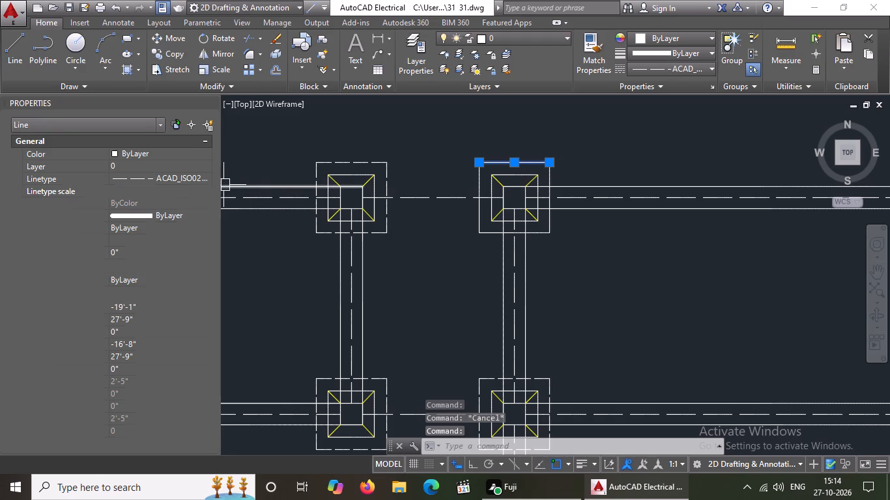
pyautogui.press('BackSpace')
pyautogui.press('BackSpace')
pyautogui.press('BackSpace')
pyautogui.write('0.5')
pyautogui.press('Return')
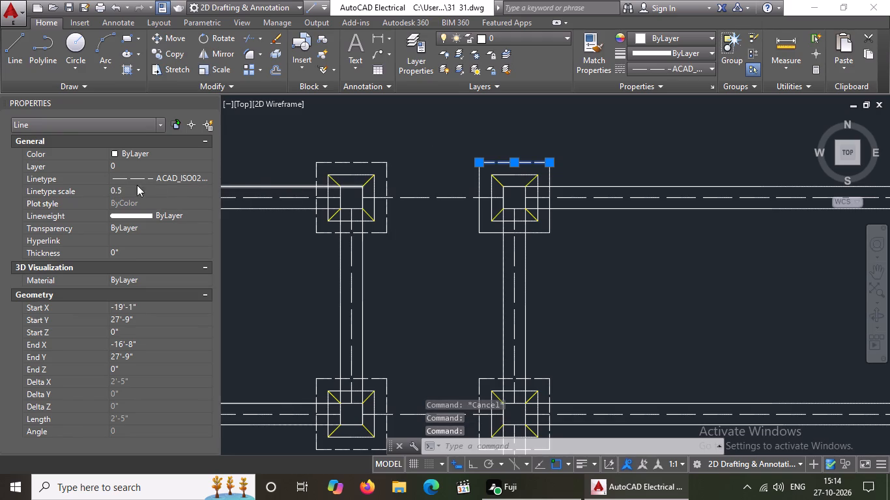
pyautogui.press('Escape')
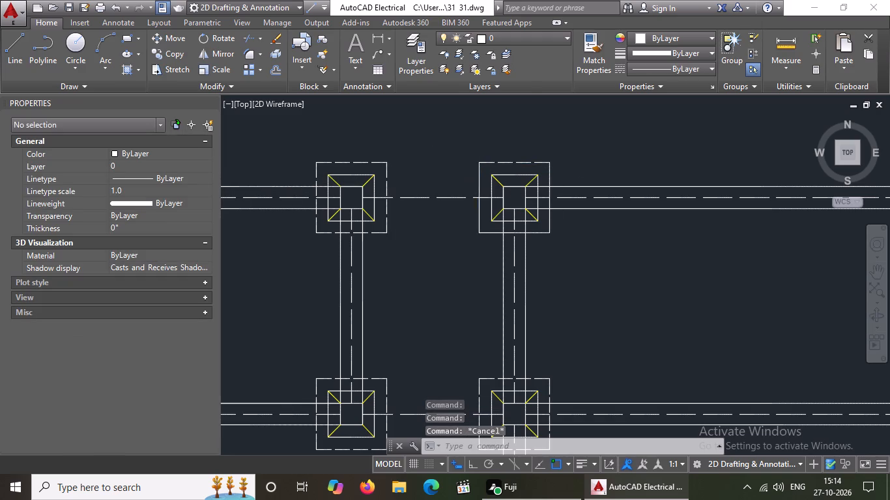
# Give the left edge of the outer square of the third footing from the left, third-from-bottom row, the ACAD_ISO02W100 linetype at scale 0.5.
pyautogui.click(476, 173)
pyautogui.click(645, 64)
pyautogui.click(651, 117)
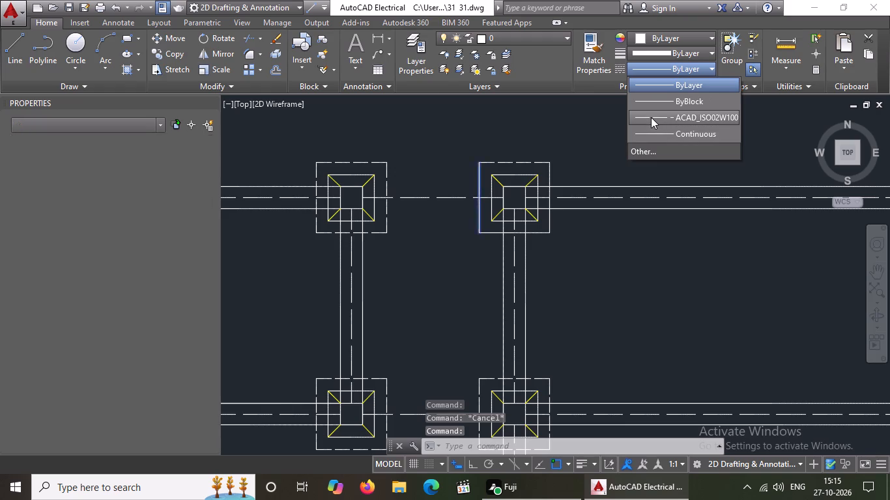
pyautogui.press('Escape')
pyautogui.click(476, 188)
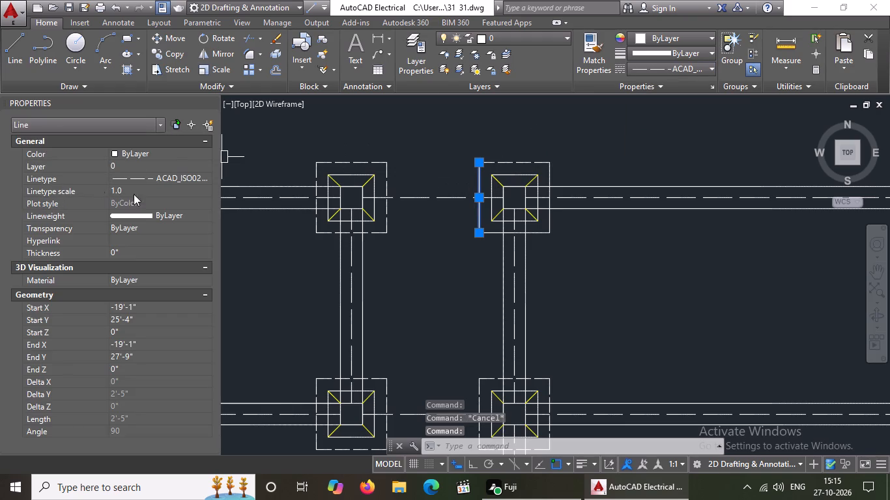
pyautogui.click(147, 188)
pyautogui.press('BackSpace')
pyautogui.press('BackSpace')
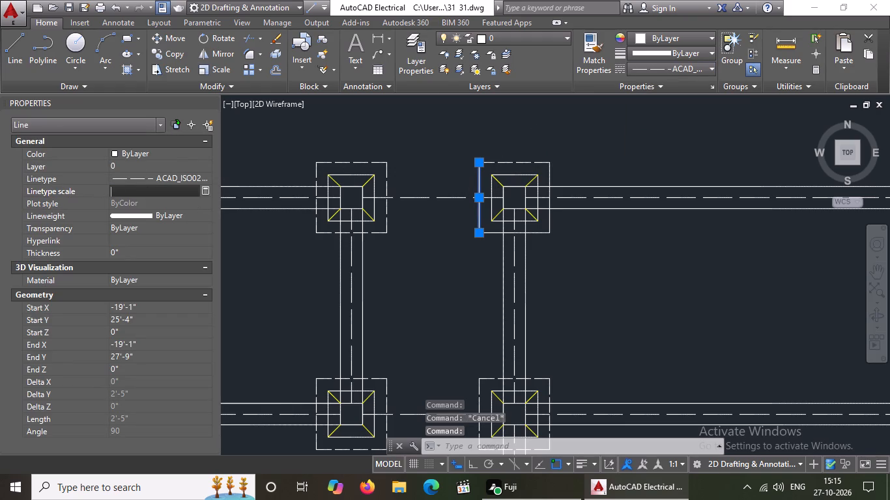
pyautogui.write('0.5')
pyautogui.press('Return')
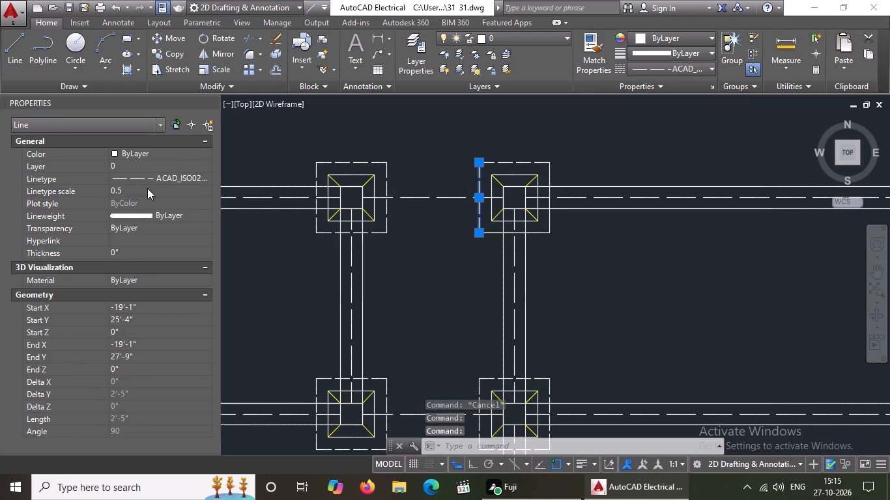
# Give the bottom edge of the outer square of the third footing from the left, third-from-bottom row, the ACAD_ISO02W100 linetype at scale 0.5.
pyautogui.scroll(-4, 463, 230)
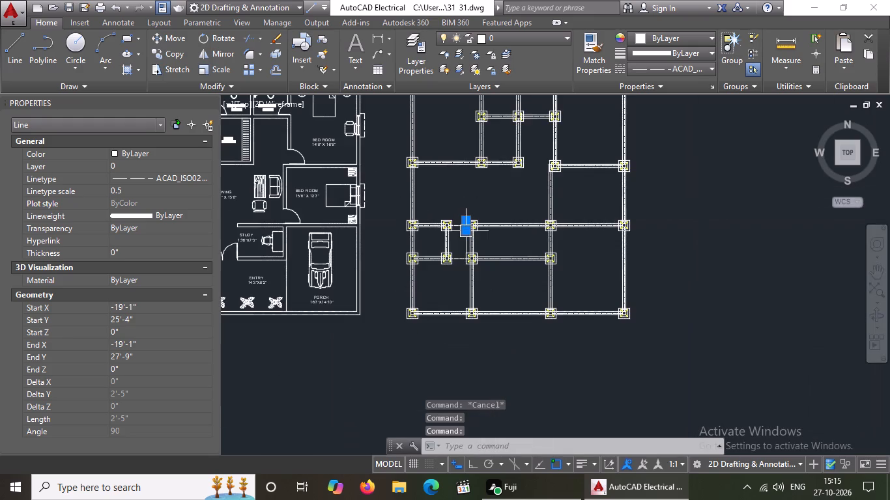
pyautogui.scroll(3, 452, 247)
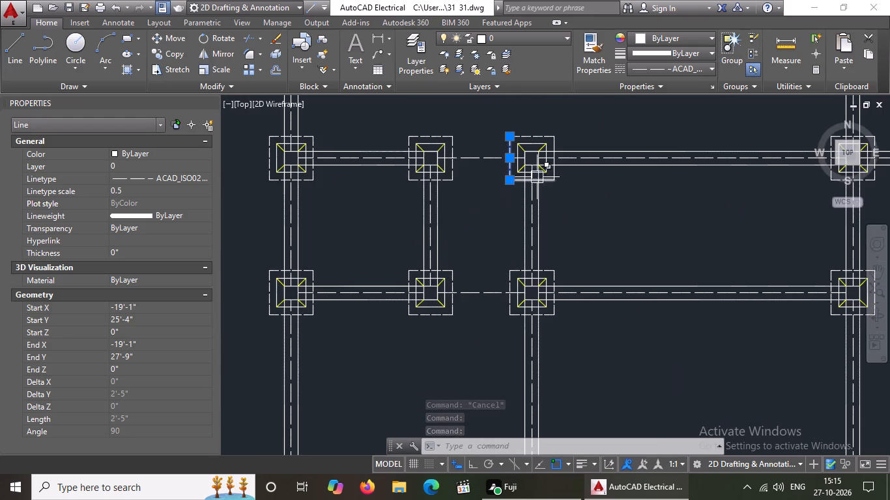
pyautogui.scroll(1, 537, 176)
pyautogui.click(559, 183)
pyautogui.press('Escape')
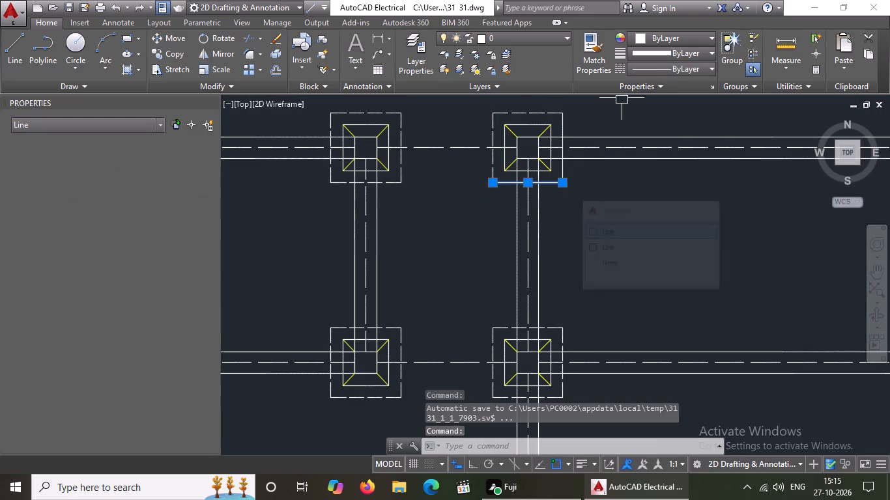
pyautogui.click(551, 184)
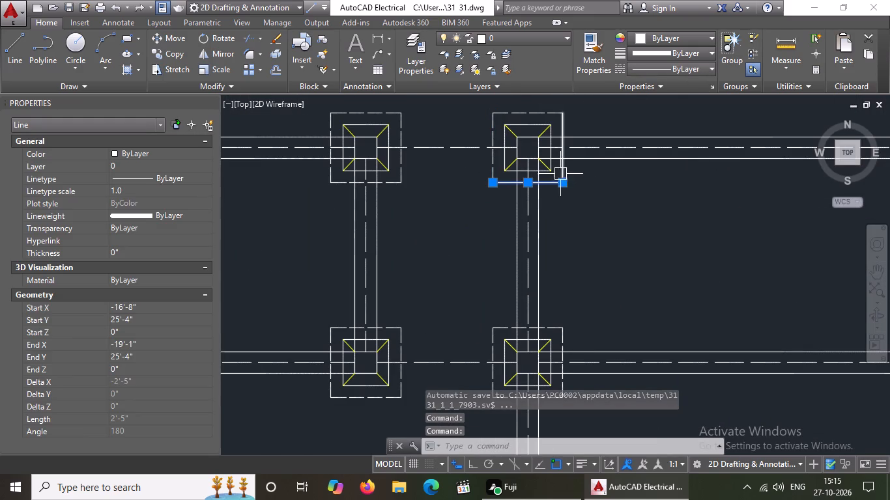
pyautogui.click(655, 70)
pyautogui.click(667, 113)
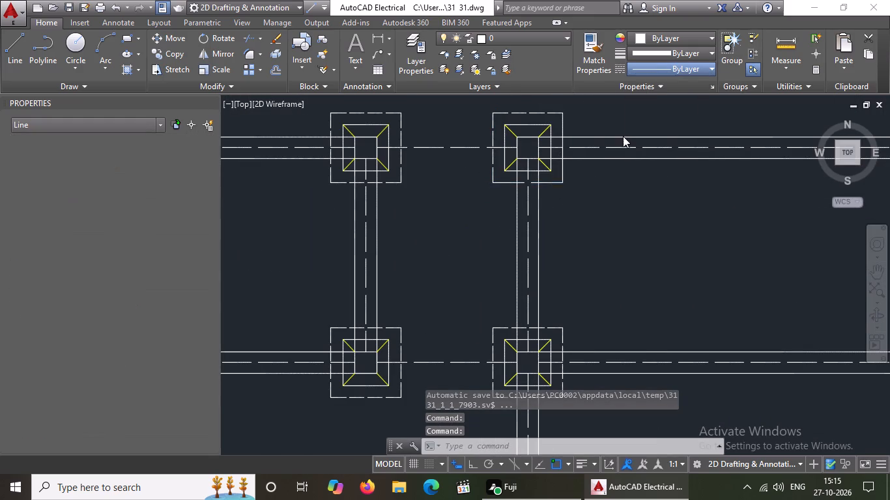
pyautogui.click(137, 191)
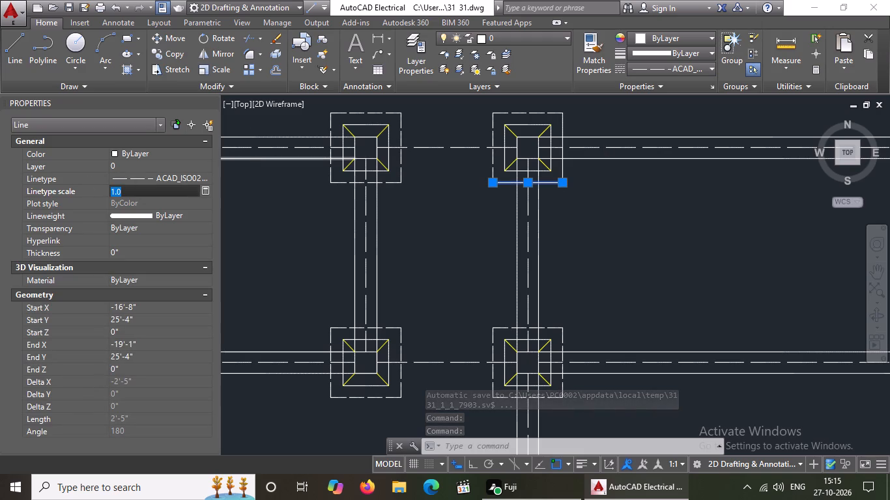
pyautogui.press('BackSpace')
pyautogui.press('BackSpace')
pyautogui.press('BackSpace')
pyautogui.write('0.5')
pyautogui.press('Return')
# Give the right edge of the outer square of the third footing from the left, third-from-bottom row, the ACAD_ISO02W100 linetype at scale 0.5.
pyautogui.scroll(2, 597, 115)
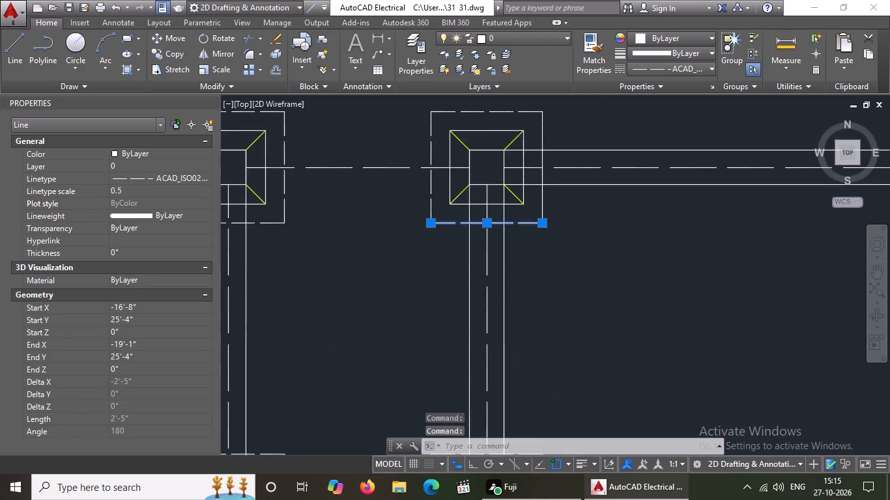
pyautogui.click(513, 126)
pyautogui.click(647, 67)
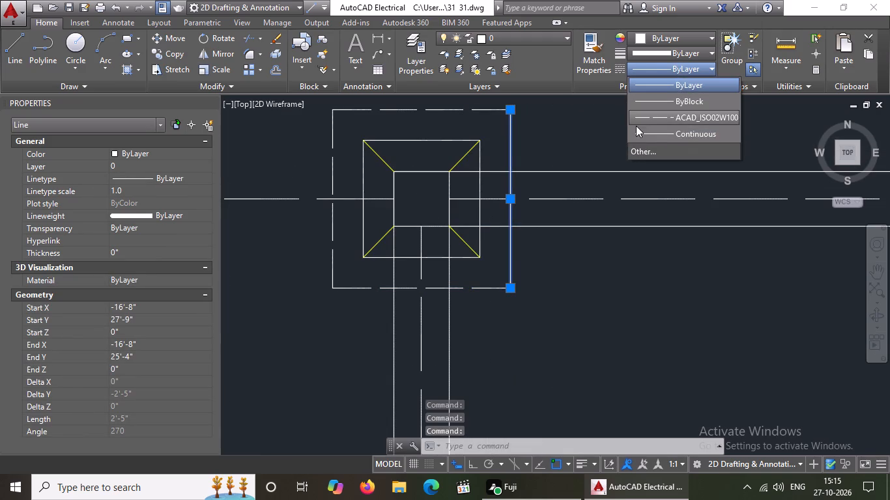
pyautogui.click(651, 118)
pyautogui.press('Escape')
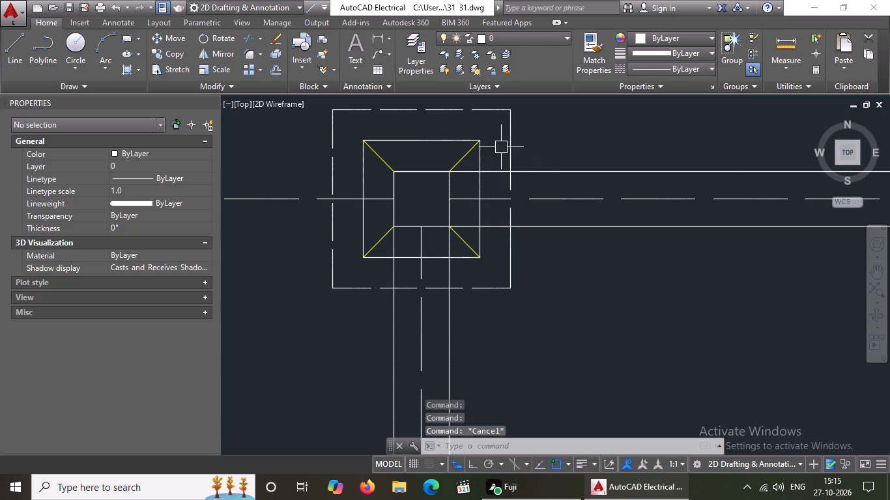
pyautogui.click(511, 139)
pyautogui.click(136, 188)
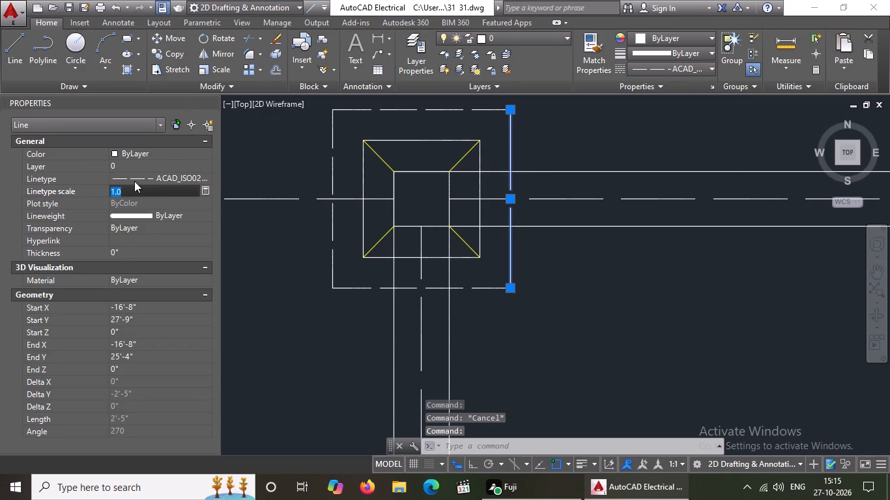
pyautogui.press('BackSpace')
pyautogui.press('BackSpace')
pyautogui.write('0.5')
pyautogui.press('Return')
# Examine the outer squares of the other footings across the foundation plan for edges that still have a solid linetype.
pyautogui.scroll(-3, 291, 310)
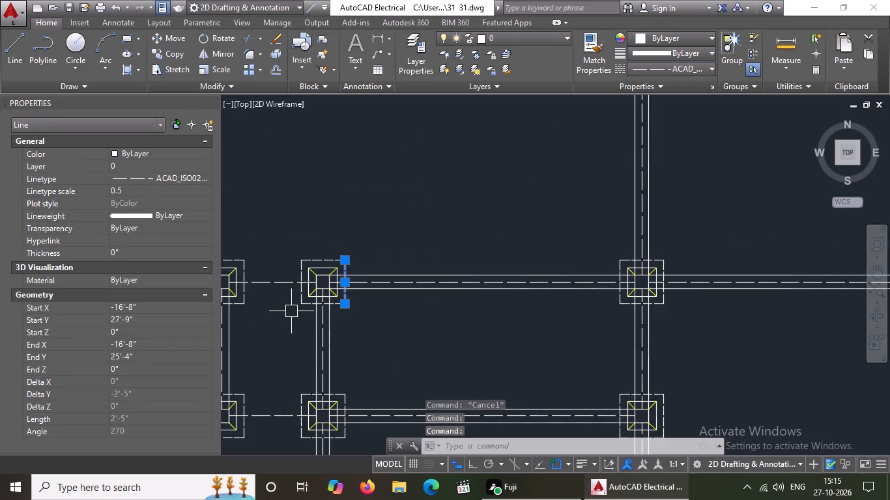
pyautogui.scroll(-2, 433, 276)
pyautogui.scroll(3, 499, 284)
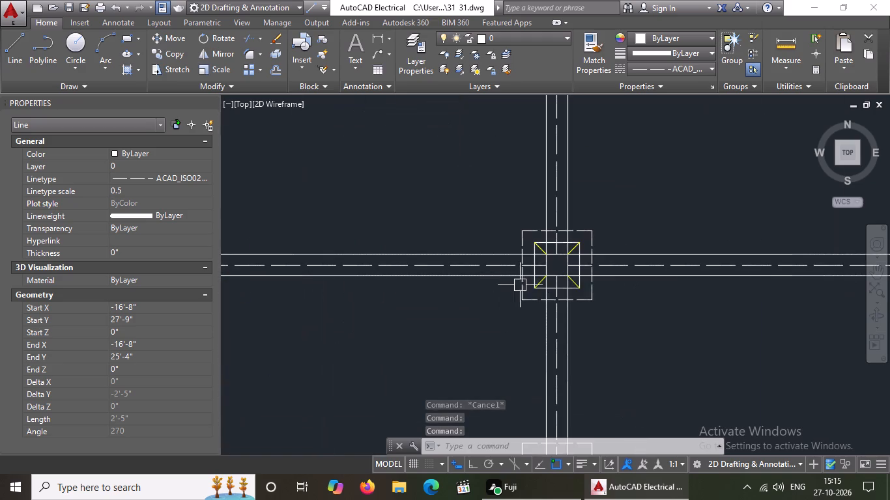
pyautogui.scroll(-2, 520, 285)
pyautogui.scroll(4, 726, 292)
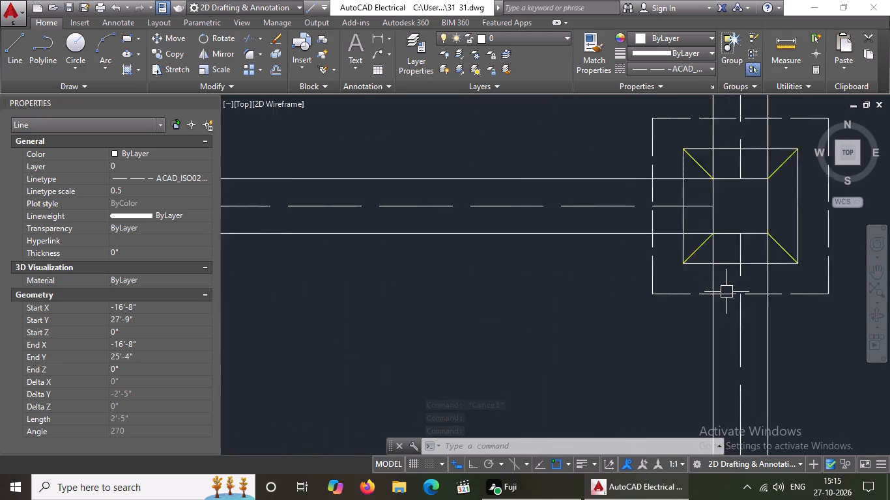
pyautogui.scroll(1, 726, 292)
pyautogui.scroll(-6, 725, 293)
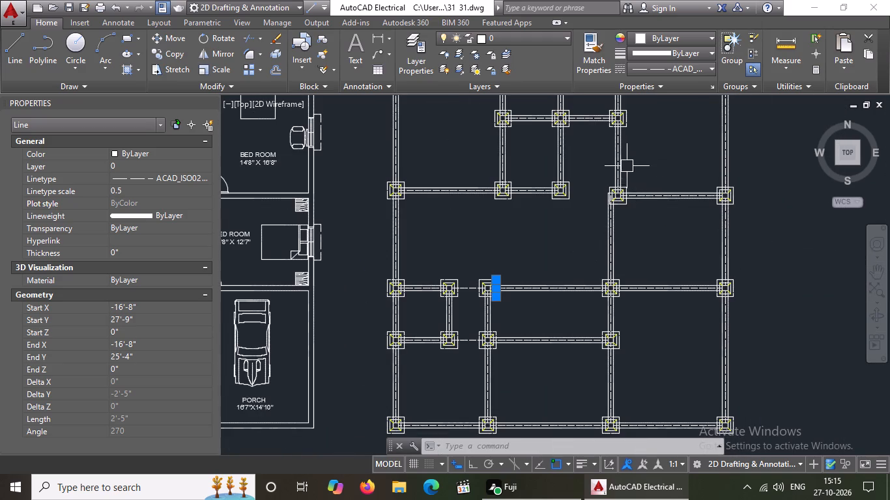
pyautogui.scroll(2, 625, 160)
pyautogui.scroll(3, 446, 219)
pyautogui.scroll(-5, 425, 234)
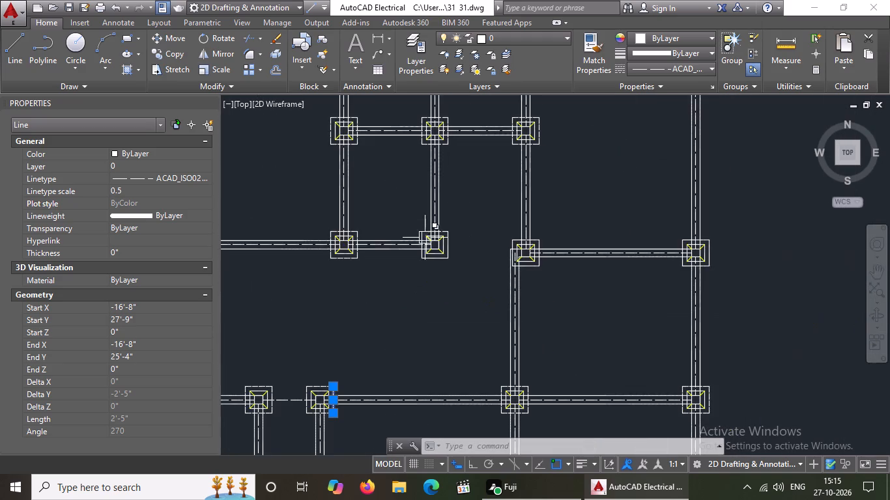
pyautogui.scroll(3, 313, 223)
pyautogui.scroll(-4, 316, 223)
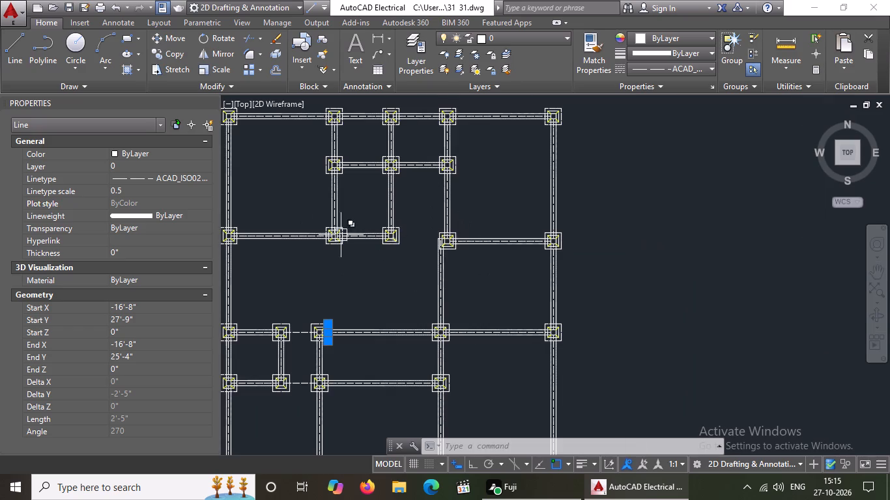
pyautogui.press('Escape')
pyautogui.scroll(-1, 283, 246)
pyautogui.scroll(2, 223, 229)
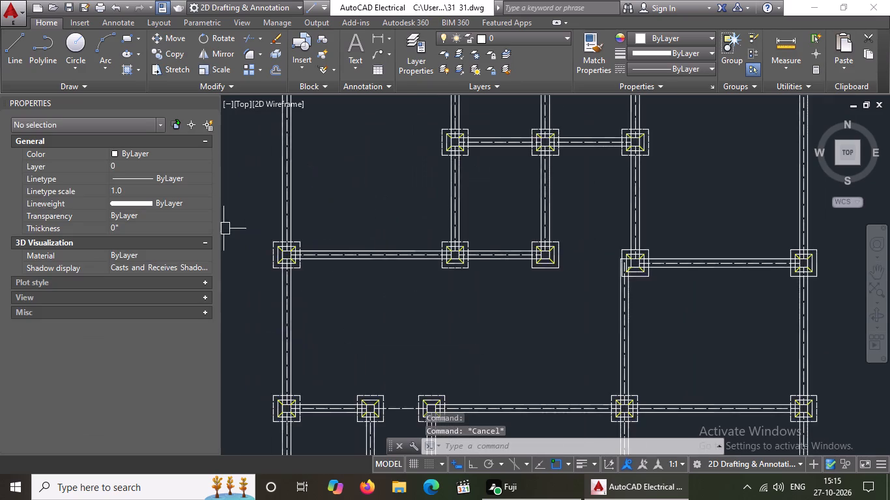
pyautogui.scroll(4, 303, 238)
pyautogui.scroll(-3, 304, 238)
pyautogui.scroll(2, 506, 249)
pyautogui.scroll(-2, 506, 249)
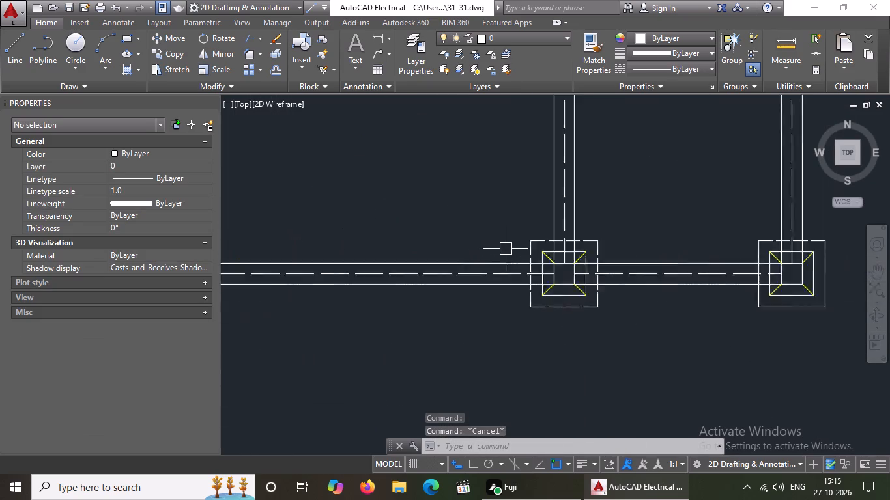
# Give the bottom edge of the outer square of the third footing from the left, fourth-from-bottom row, the ACAD_ISO02W100 linetype at scale 0.5.
pyautogui.scroll(-2, 506, 249)
pyautogui.scroll(-1, 584, 258)
pyautogui.scroll(6, 584, 258)
pyautogui.click(528, 291)
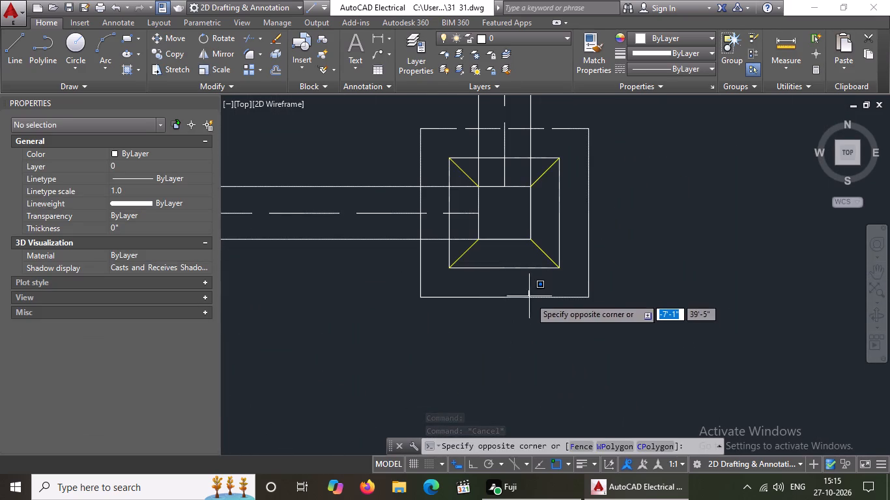
pyautogui.click(530, 301)
pyautogui.click(528, 298)
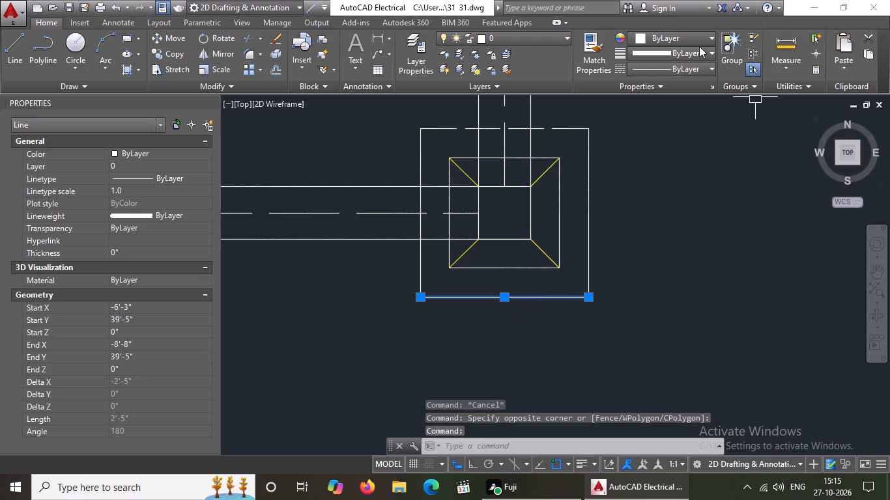
pyautogui.click(703, 66)
pyautogui.click(668, 114)
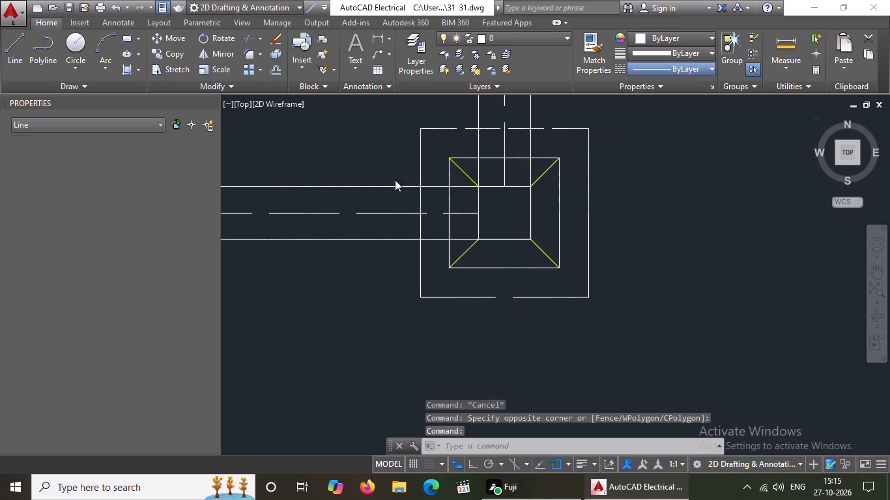
pyautogui.click(138, 182)
pyautogui.click(138, 191)
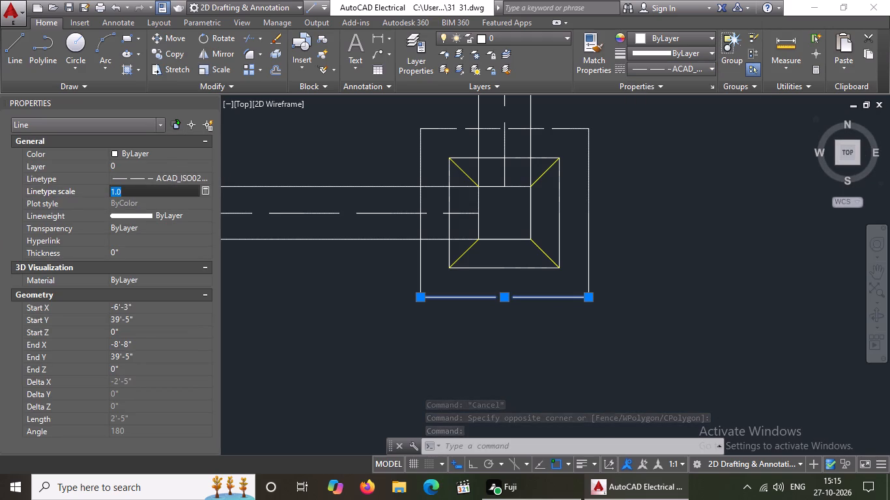
pyautogui.press('BackSpace')
pyautogui.press('BackSpace')
pyautogui.press('BackSpace')
pyautogui.write('0.5')
pyautogui.press('Return')
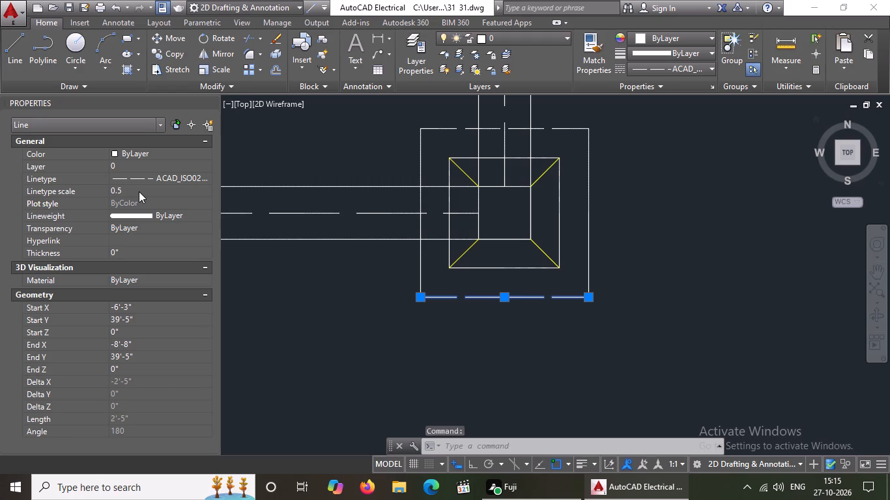
# Give the left edge of the outer square of the third footing from the left, fourth-from-bottom row, the ACAD_ISO02W100 linetype at scale 0.5.
pyautogui.scroll(1, 139, 191)
pyautogui.click(422, 157)
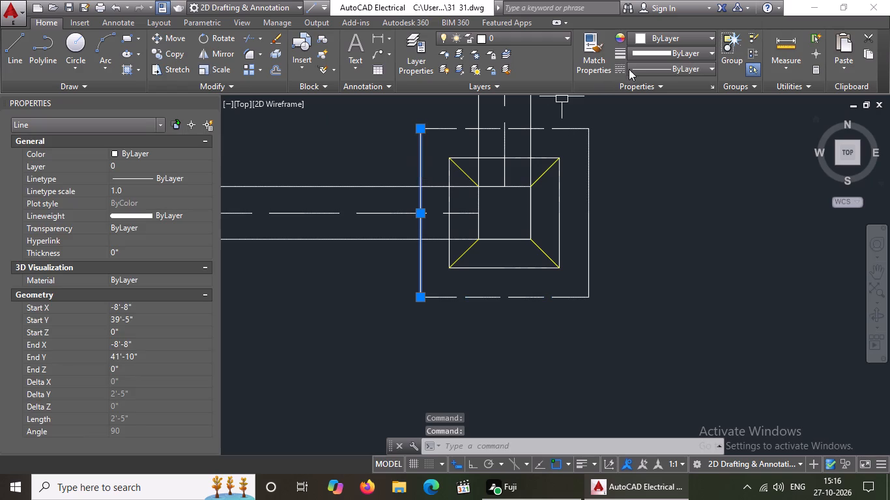
pyautogui.click(633, 66)
pyautogui.click(648, 116)
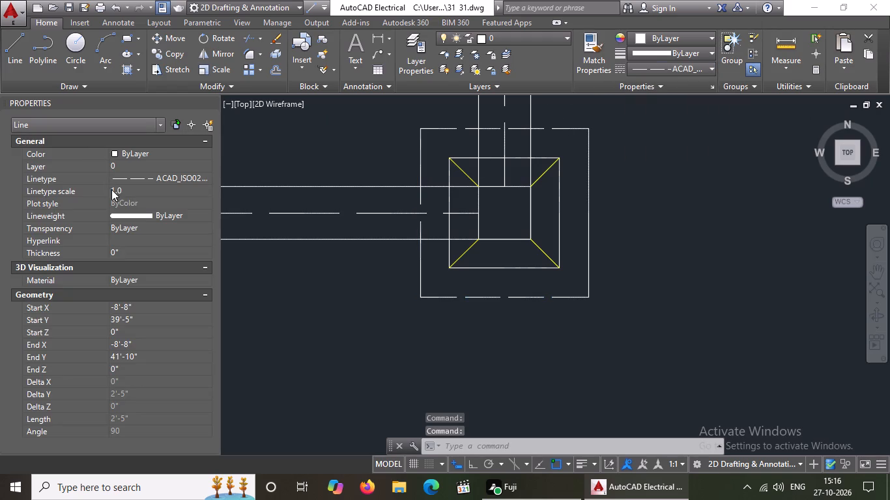
pyautogui.click(130, 193)
pyautogui.press('BackSpace')
pyautogui.press('BackSpace')
pyautogui.write('0.5')
pyautogui.press('Return')
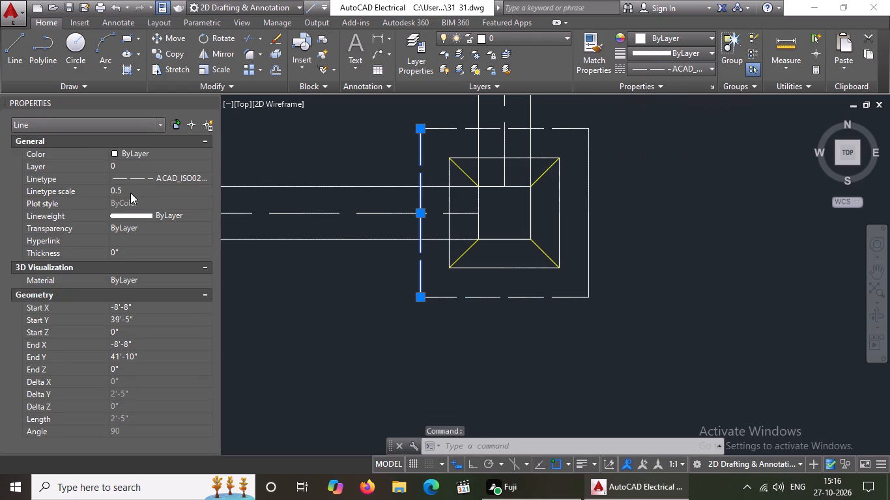
# Give the right edge of the outer square of the third footing from the left, fourth-from-bottom row, the ACAD_ISO02W100 linetype at scale 0.5.
pyautogui.click(588, 202)
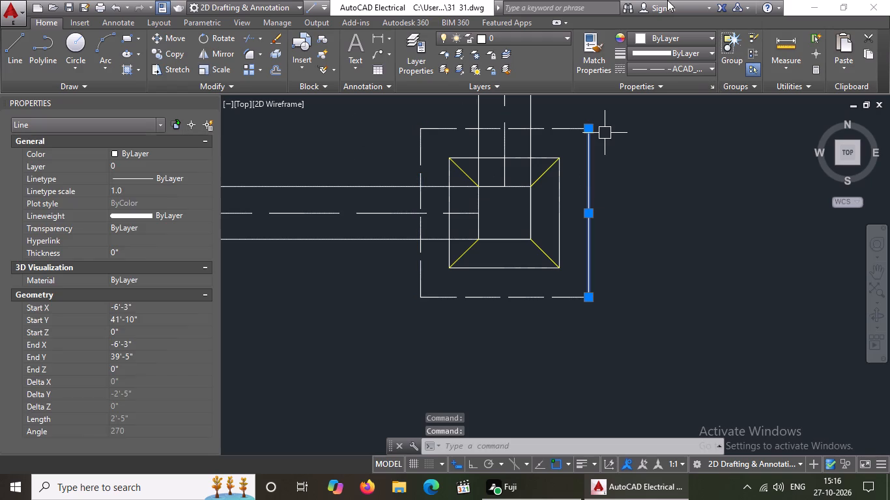
pyautogui.click(676, 65)
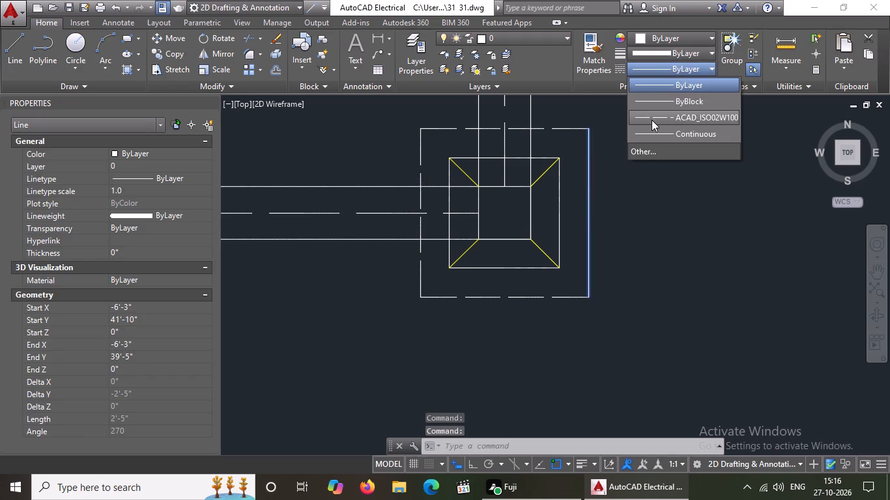
pyautogui.click(652, 120)
pyautogui.click(126, 186)
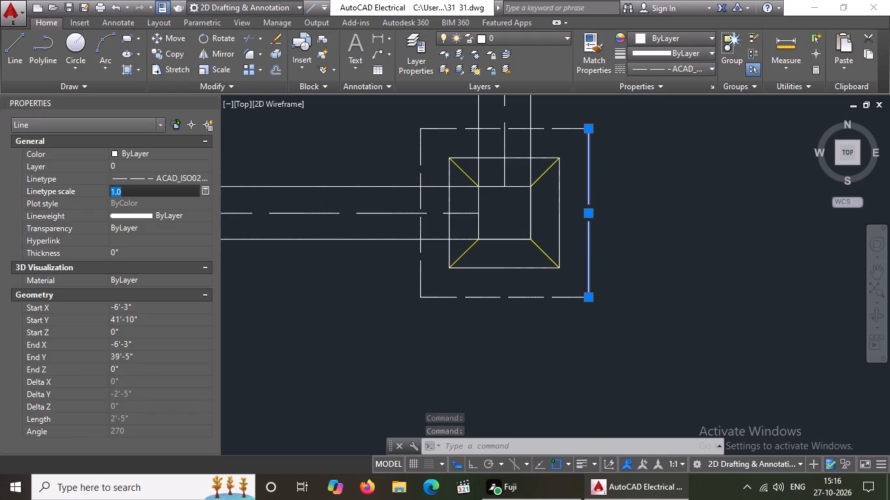
pyautogui.press('BackSpace')
pyautogui.press('BackSpace')
pyautogui.press('0')
pyautogui.write('.5')
pyautogui.press('Return')
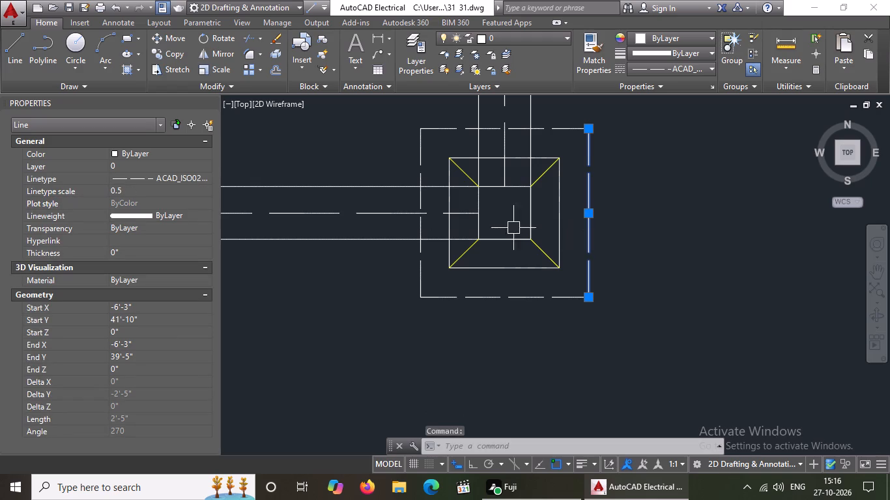
# Give the bottom edge of the outer square of the fourth footing from the left, fourth-from-bottom row, the ACAD_ISO02W100 linetype at scale 0.5.
pyautogui.scroll(-4, 492, 219)
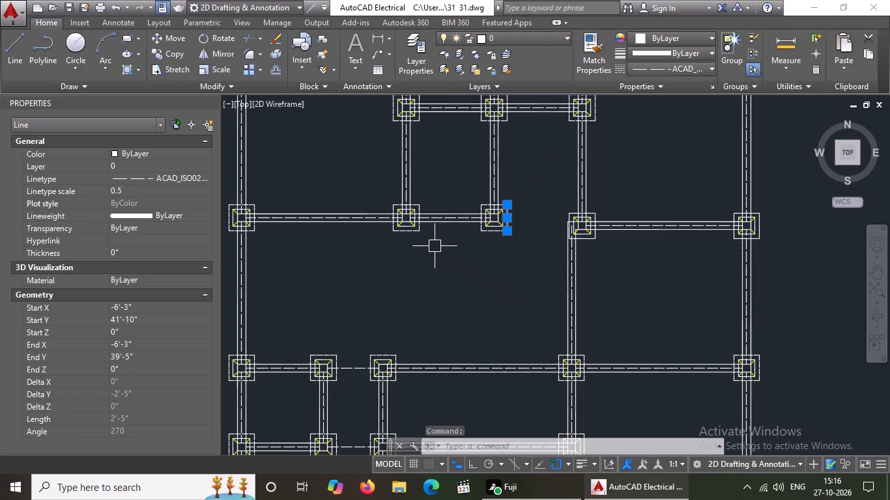
pyautogui.scroll(-1, 399, 171)
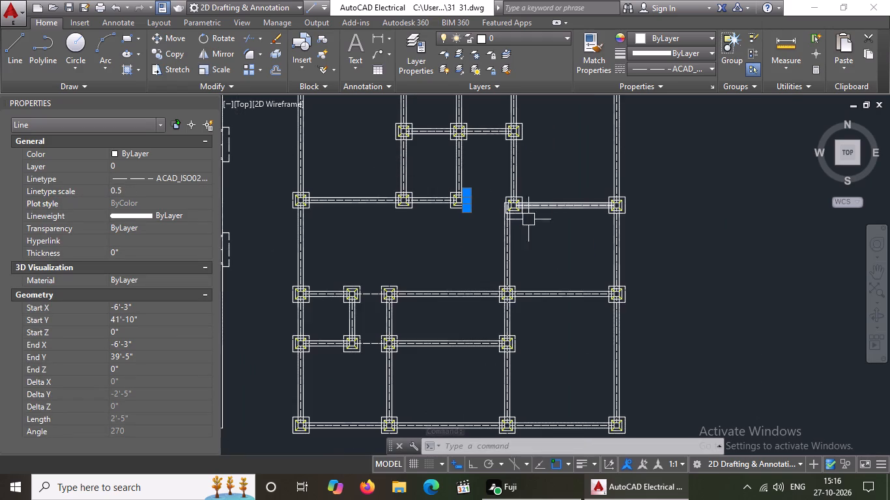
pyautogui.scroll(2, 505, 249)
pyautogui.scroll(3, 534, 104)
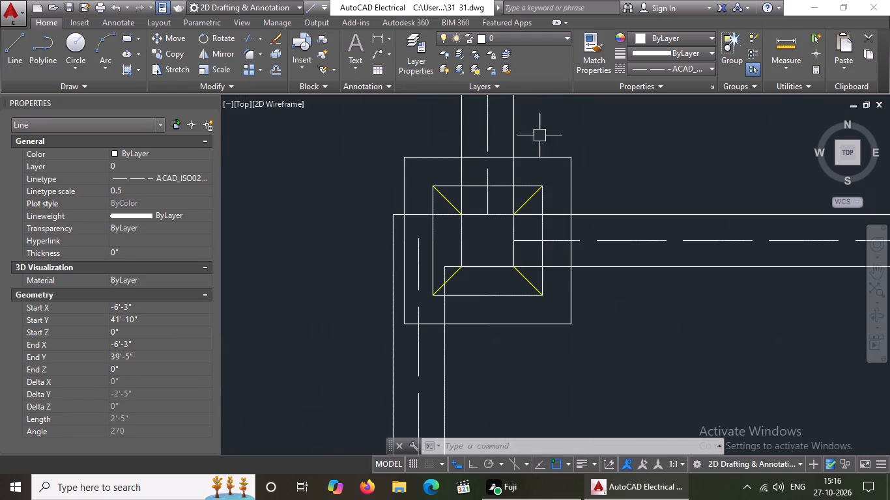
pyautogui.click(540, 325)
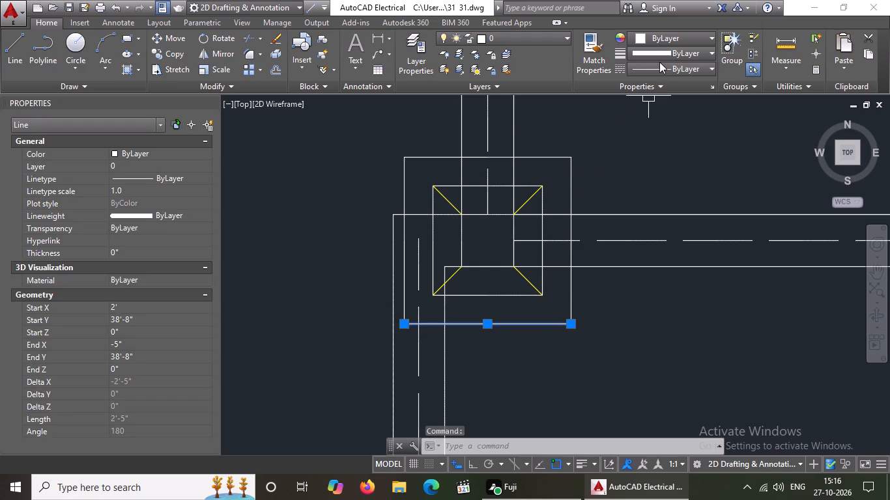
pyautogui.click(659, 67)
pyautogui.click(670, 119)
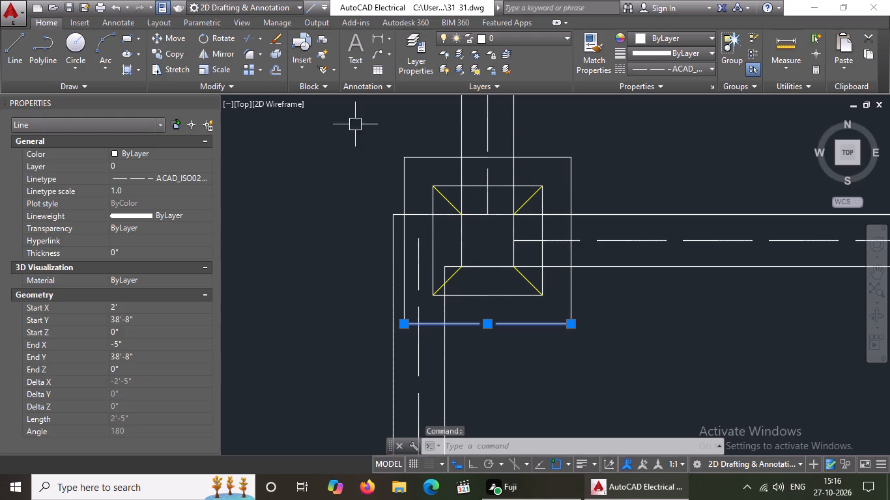
pyautogui.click(147, 189)
pyautogui.press('BackSpace')
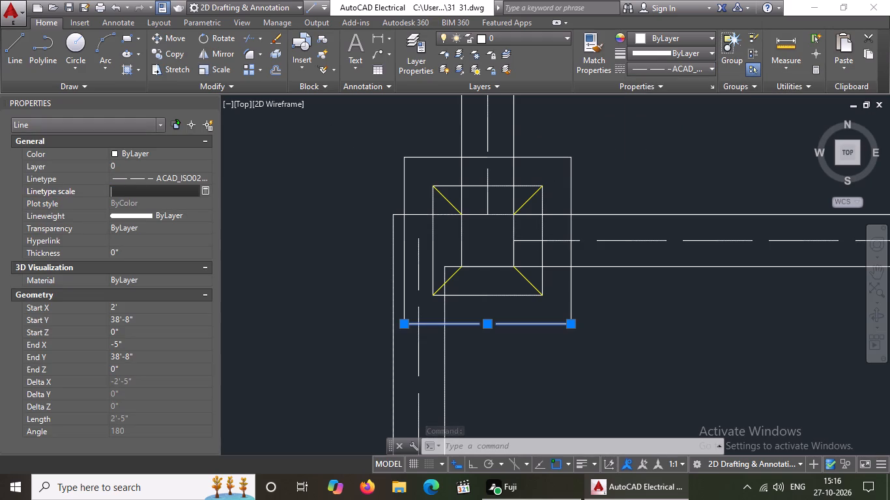
pyautogui.press('BackSpace')
pyautogui.write('0.5')
pyautogui.press('Return')
# Give the top edge of the outer square of the fourth footing from the left, fourth-from-bottom row, the ACAD_ISO02W100 linetype at scale 0.5.
pyautogui.click(547, 156)
pyautogui.click(648, 72)
pyautogui.click(648, 113)
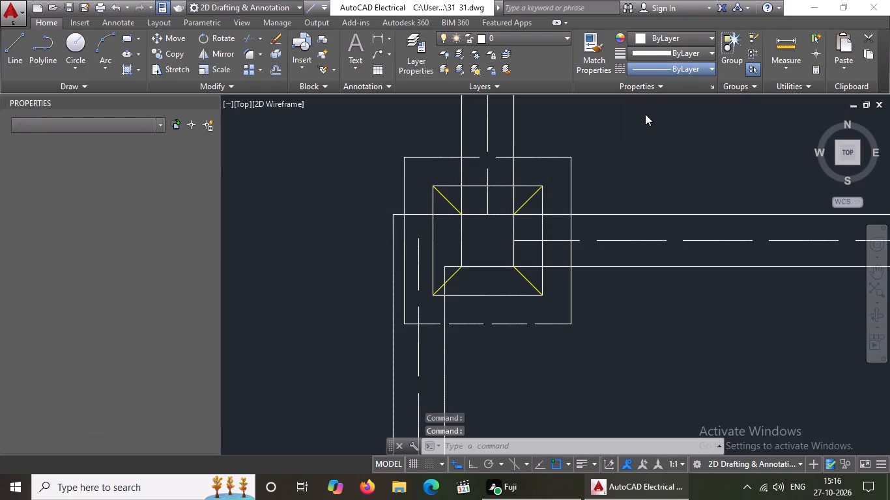
pyautogui.click(124, 192)
pyautogui.press('BackSpace')
pyautogui.press('BackSpace')
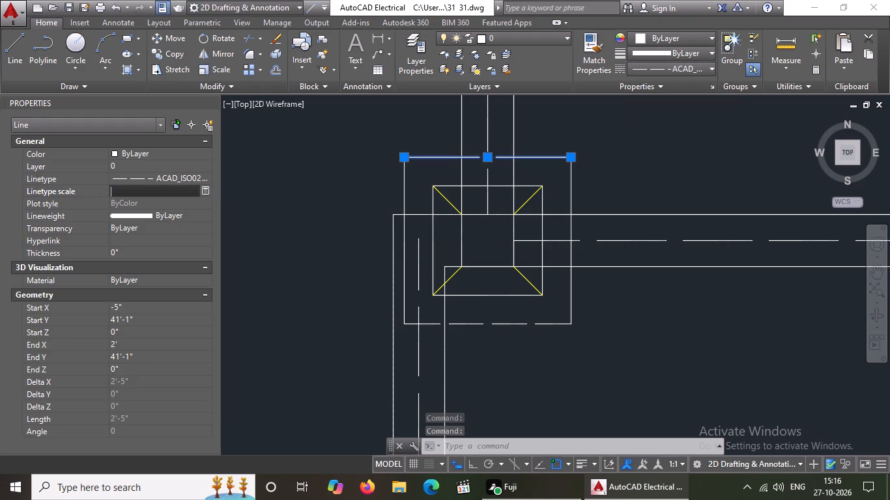
pyautogui.write('0.5')
pyautogui.press('Return')
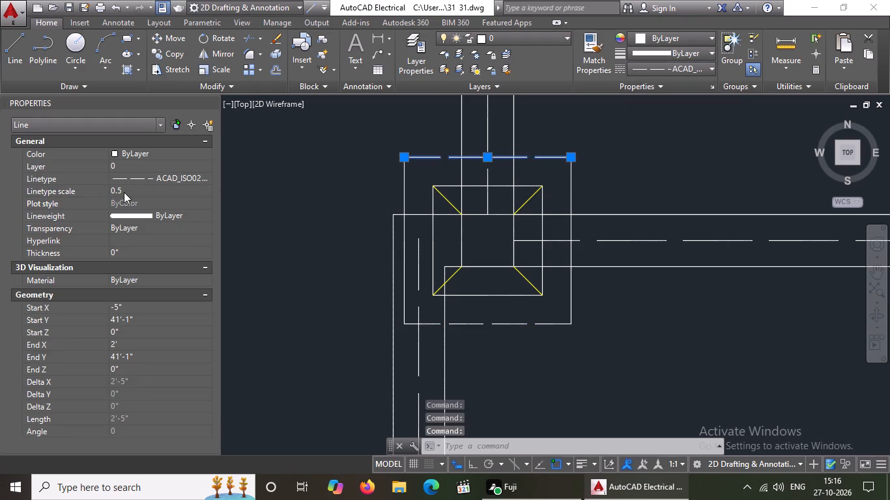
# Give the left edge of the outer square of the fourth footing from the left, fourth-from-bottom row, the ACAD_ISO02W100 linetype at scale 0.5.
pyautogui.click(402, 172)
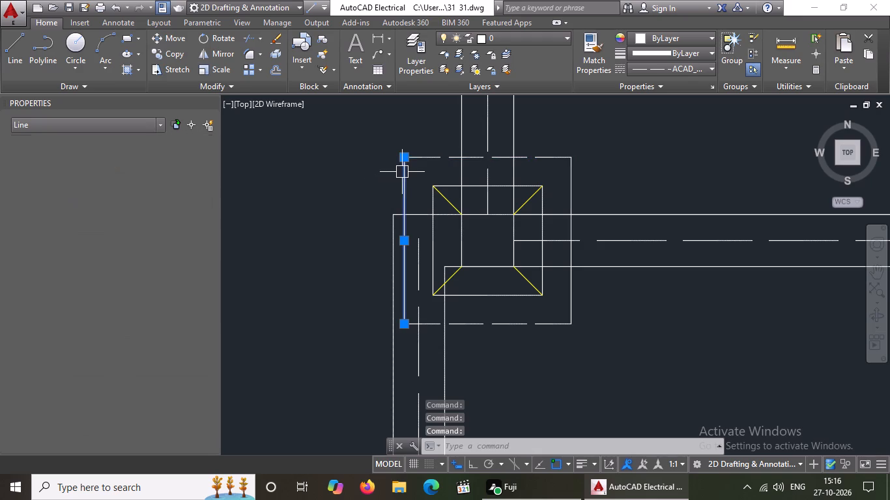
pyautogui.click(655, 70)
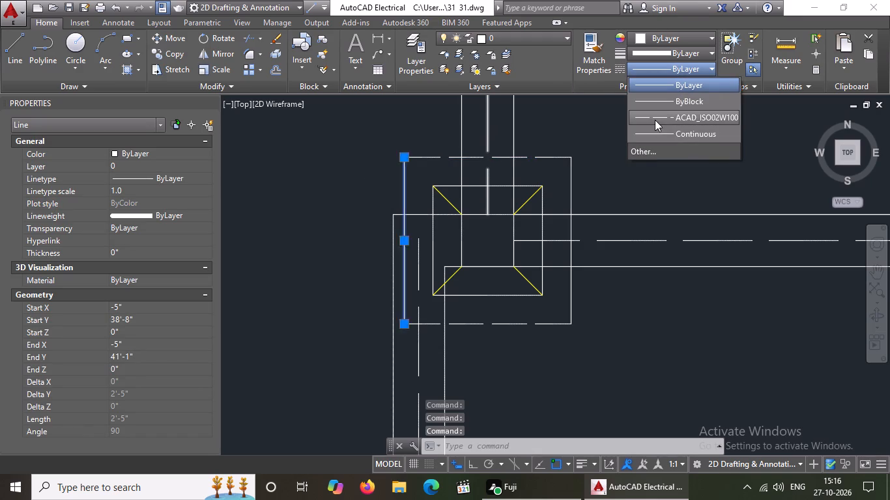
pyautogui.click(655, 120)
pyautogui.click(137, 193)
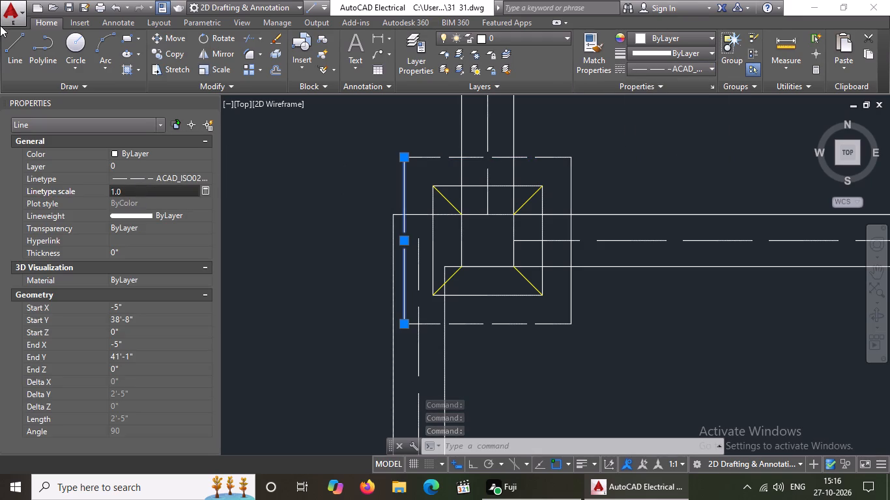
pyautogui.press('BackSpace')
pyautogui.press('BackSpace')
pyautogui.press('BackSpace')
pyautogui.write('0.5')
pyautogui.press('Return')
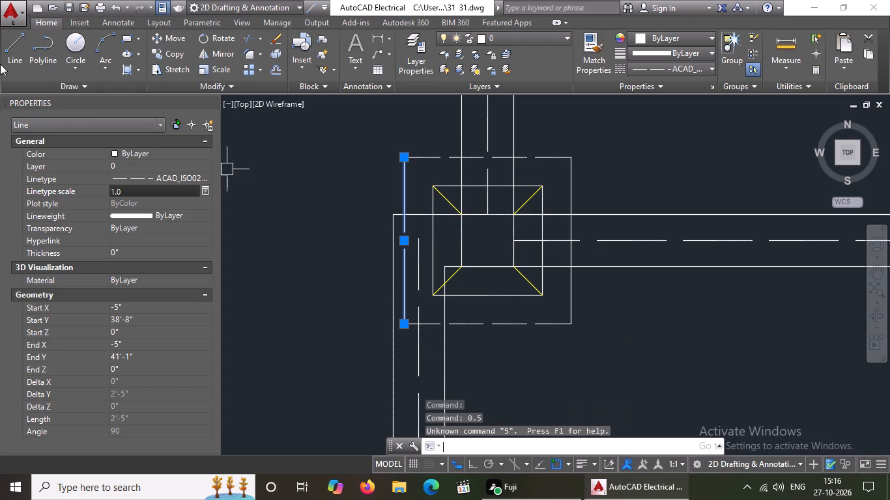
pyautogui.click(135, 193)
pyautogui.press('BackSpace')
pyautogui.press('BackSpace')
pyautogui.press('BackSpace')
pyautogui.press('BackSpace')
pyautogui.press('BackSpace')
pyautogui.press('BackSpace')
pyautogui.write('0.5')
pyautogui.press('Return')
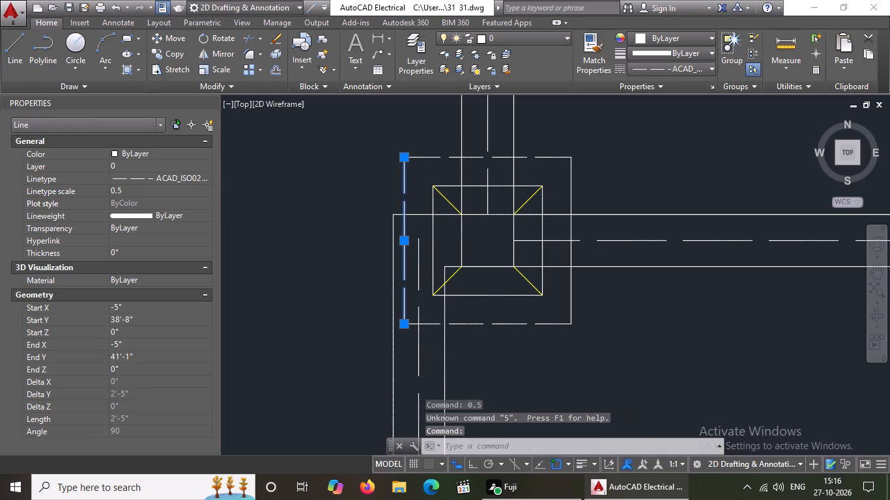
# Give the right edge of the outer square of the fourth footing from the left, fourth-from-bottom row, the ACAD_ISO02W100 linetype at scale 0.5.
pyautogui.click(570, 177)
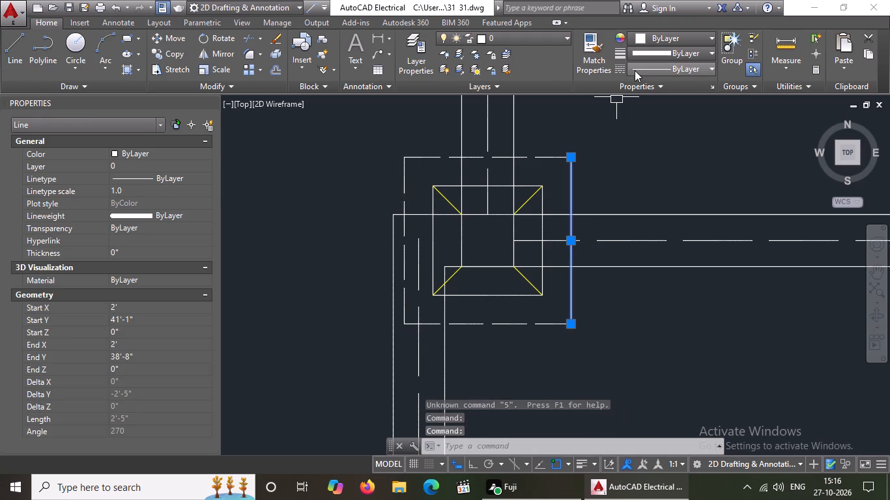
pyautogui.click(636, 70)
pyautogui.click(665, 114)
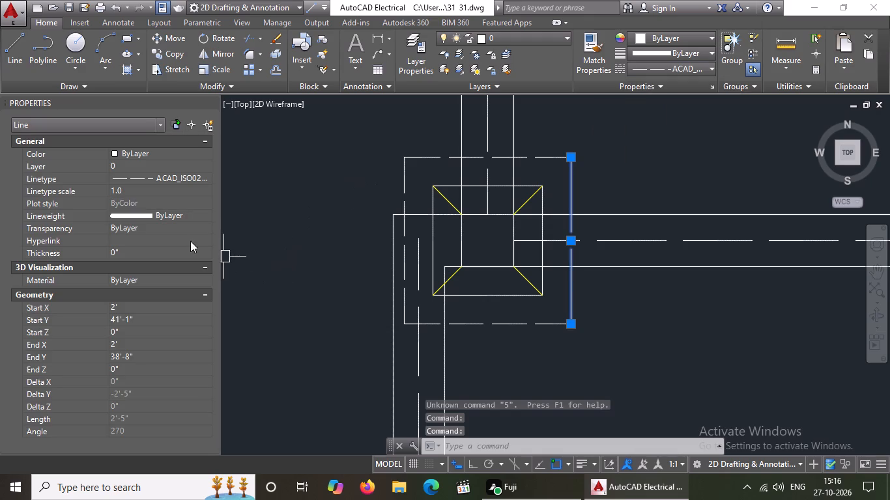
pyautogui.click(127, 193)
pyautogui.press('BackSpace')
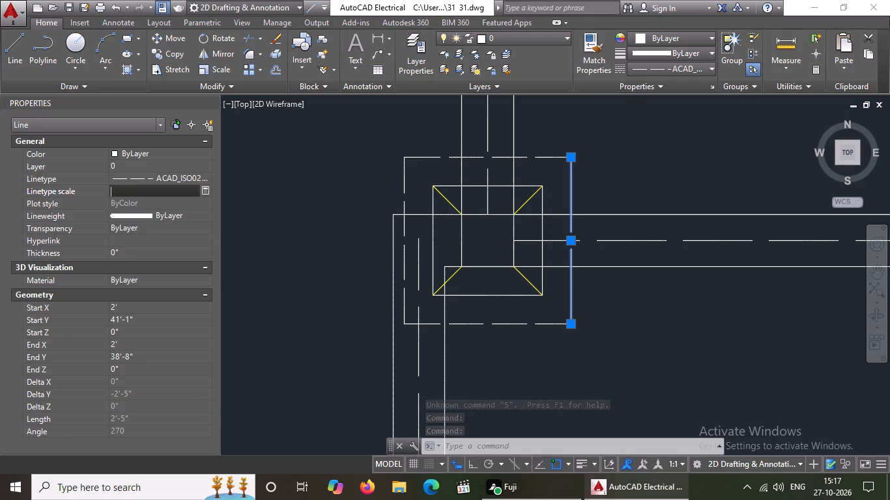
pyautogui.press('BackSpace')
pyautogui.write('0.5')
pyautogui.press('Return')
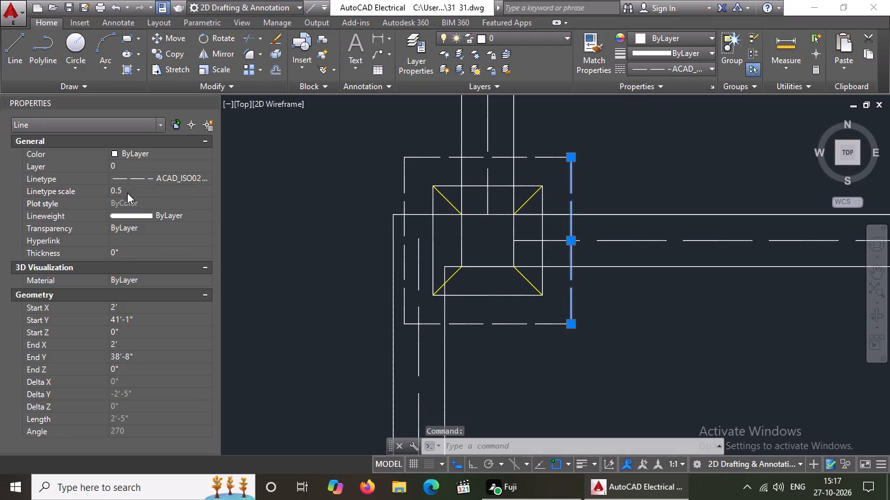
# Give the bottom edge of the outer square of the rightmost footing, fourth-from-bottom row, the ACAD_ISO02W100 linetype at scale 0.5.
pyautogui.scroll(-3, 367, 240)
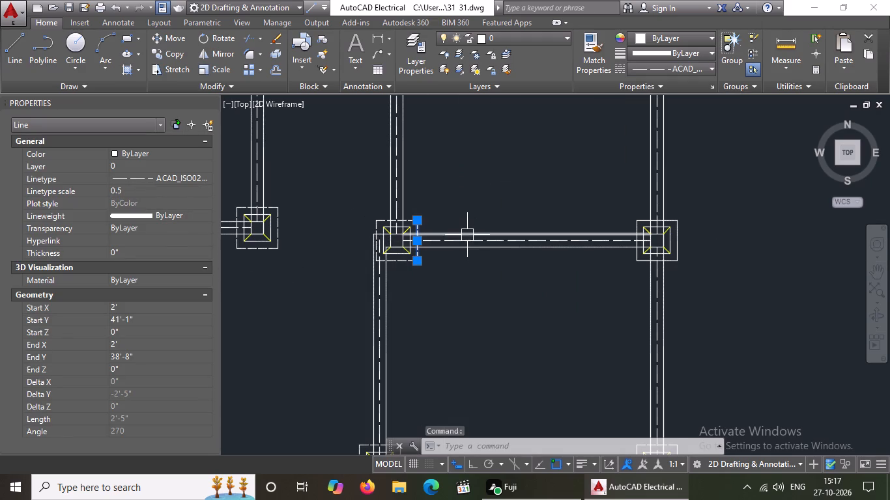
pyautogui.scroll(2, 665, 252)
pyautogui.scroll(-4, 662, 250)
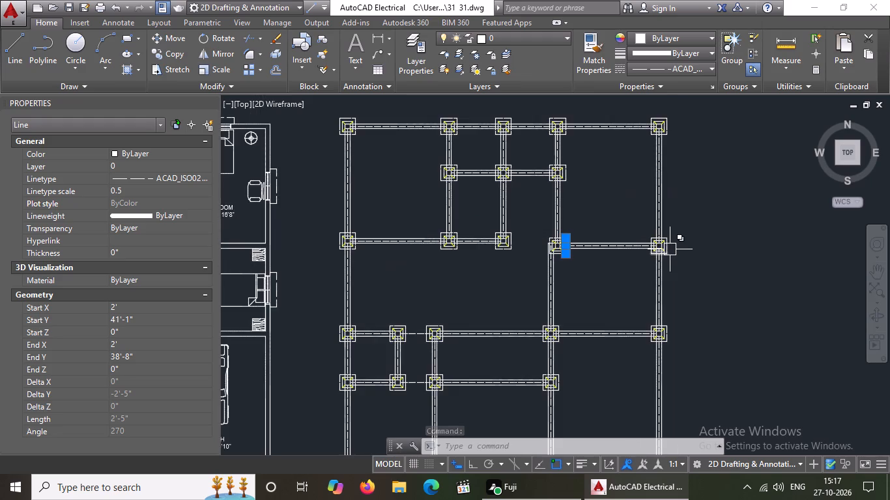
pyautogui.scroll(5, 671, 259)
pyautogui.click(621, 252)
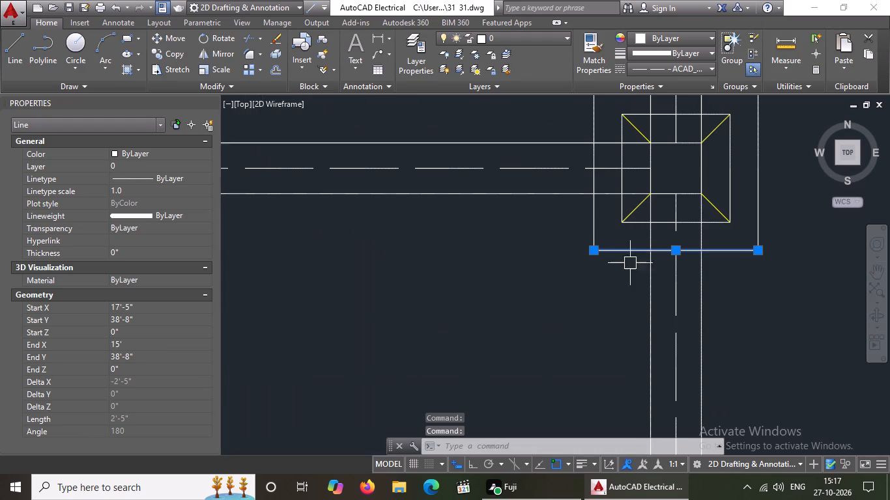
pyautogui.click(660, 68)
pyautogui.click(651, 111)
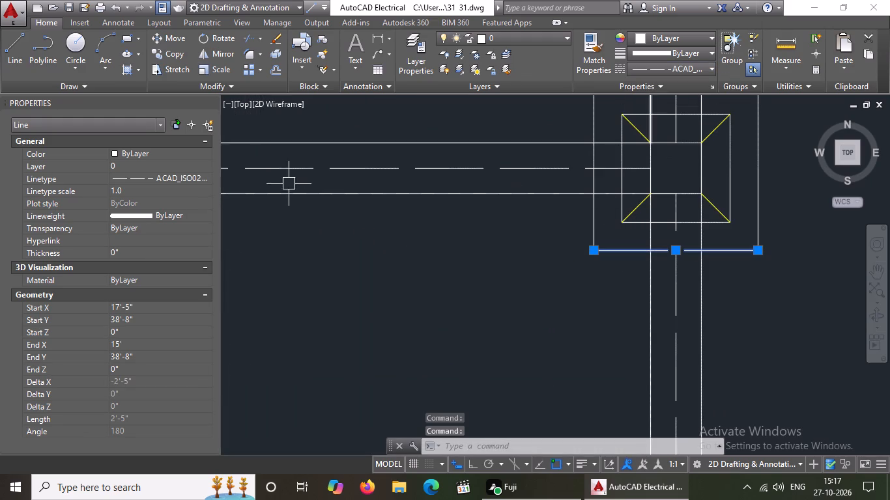
pyautogui.click(137, 184)
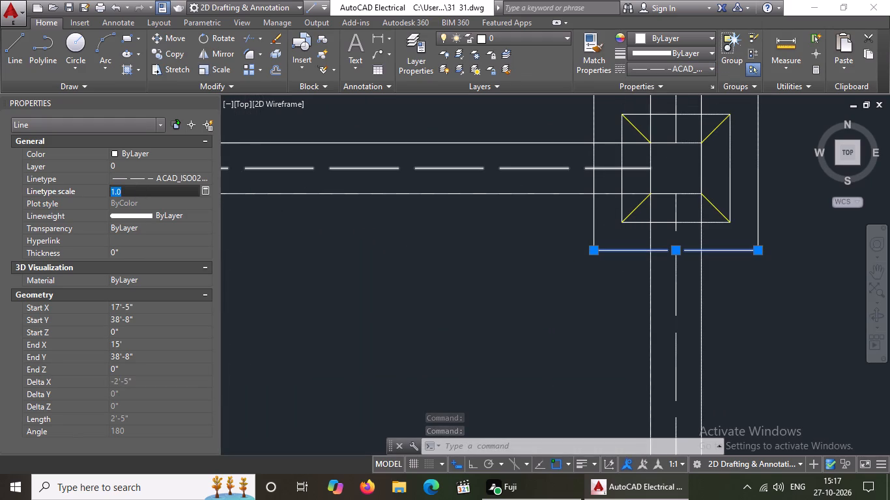
pyautogui.press('BackSpace')
pyautogui.press('BackSpace')
pyautogui.write('0.5')
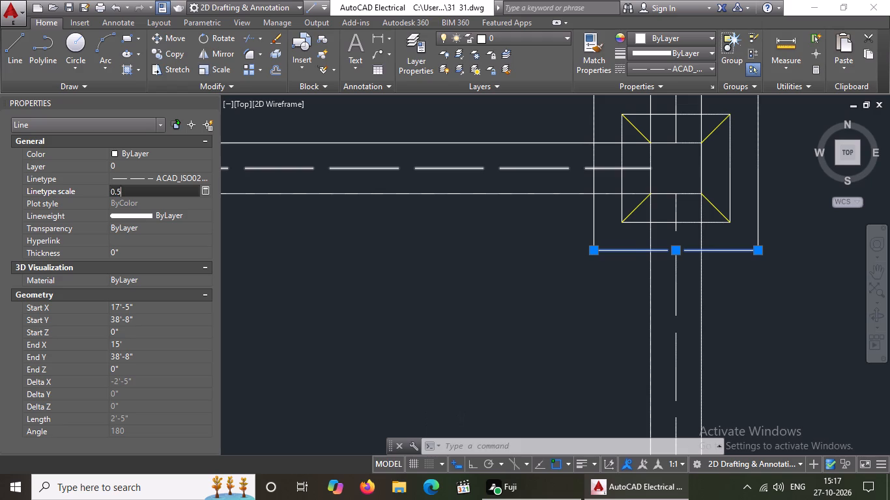
pyautogui.press('Return')
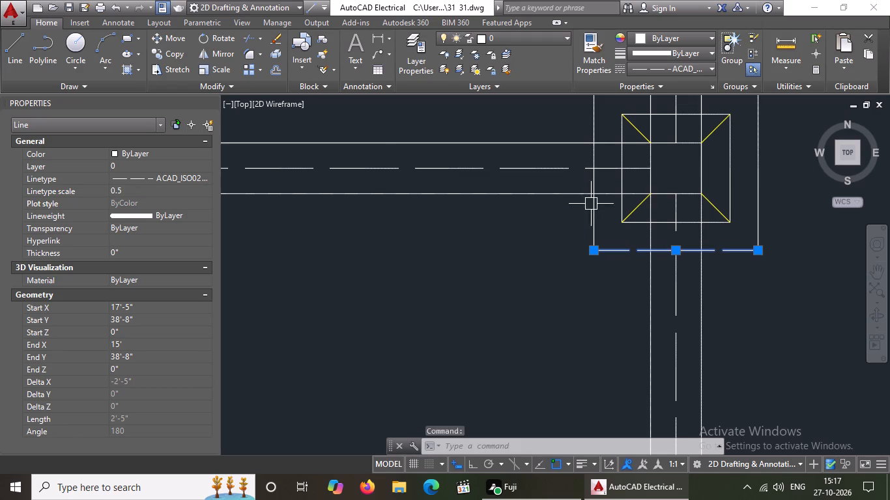
# Give the left edge of the outer square of the rightmost footing, fourth-from-bottom row, the ACAD_ISO02W100 linetype at scale 0.5.
pyautogui.click(591, 204)
pyautogui.click(655, 64)
pyautogui.click(652, 117)
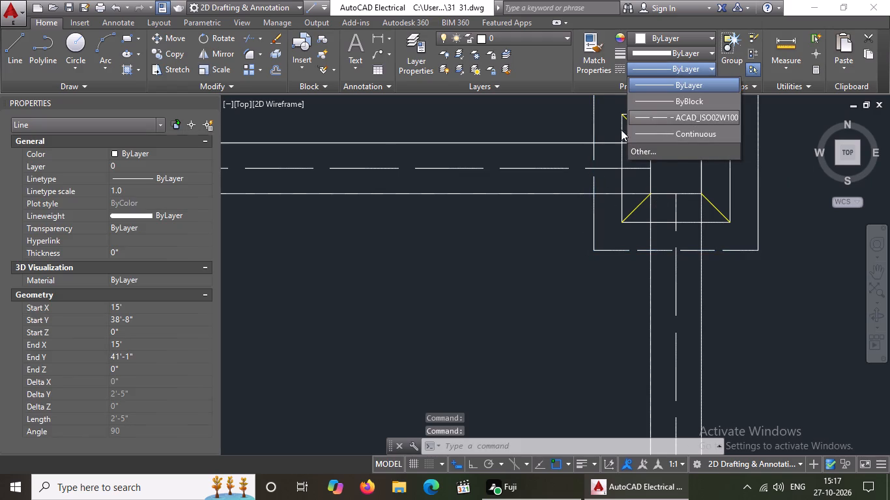
pyautogui.click(137, 186)
pyautogui.press('BackSpace')
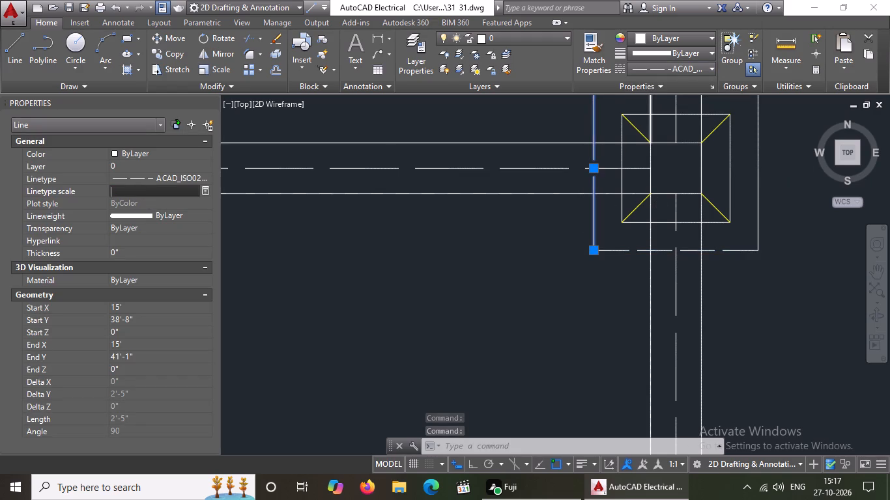
pyautogui.press('BackSpace')
pyautogui.write('0.5')
pyautogui.press('Return')
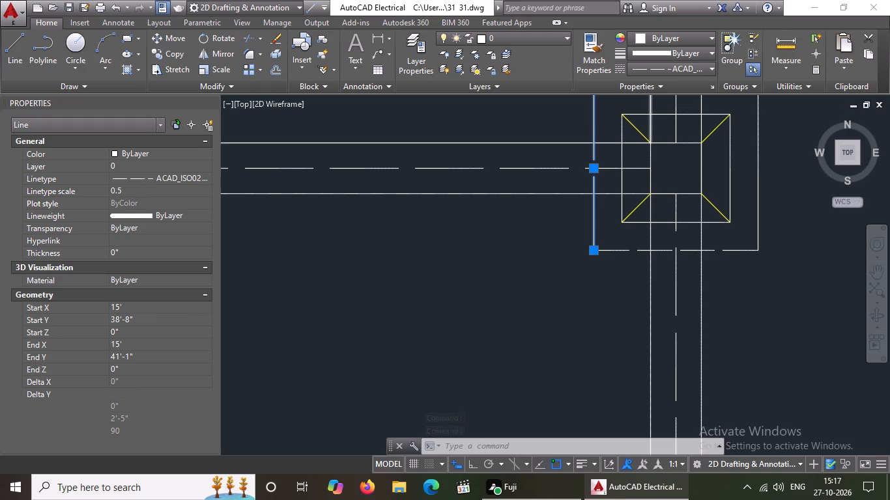
# Give the top edge of the outer square of the rightmost footing, fourth-from-bottom row, the ACAD_ISO02W100 linetype at scale 0.5.
pyautogui.scroll(-2, 678, 221)
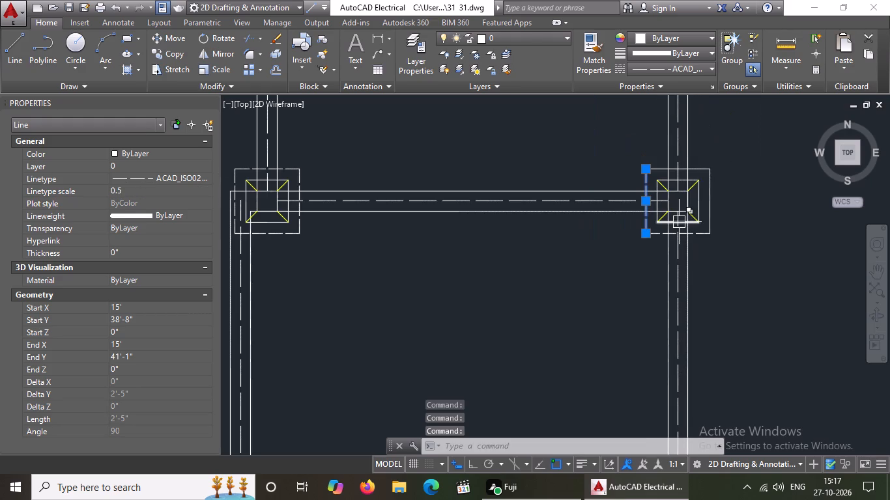
pyautogui.scroll(2, 707, 165)
pyautogui.click(695, 174)
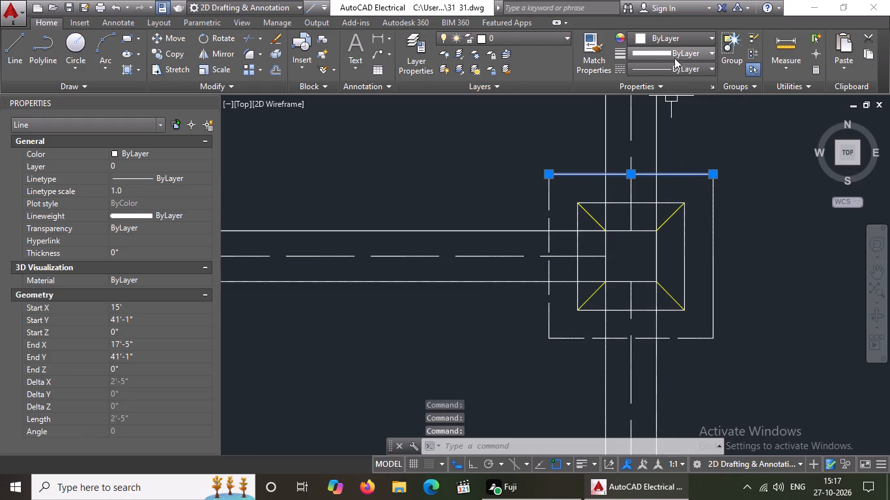
pyautogui.click(674, 68)
pyautogui.click(665, 115)
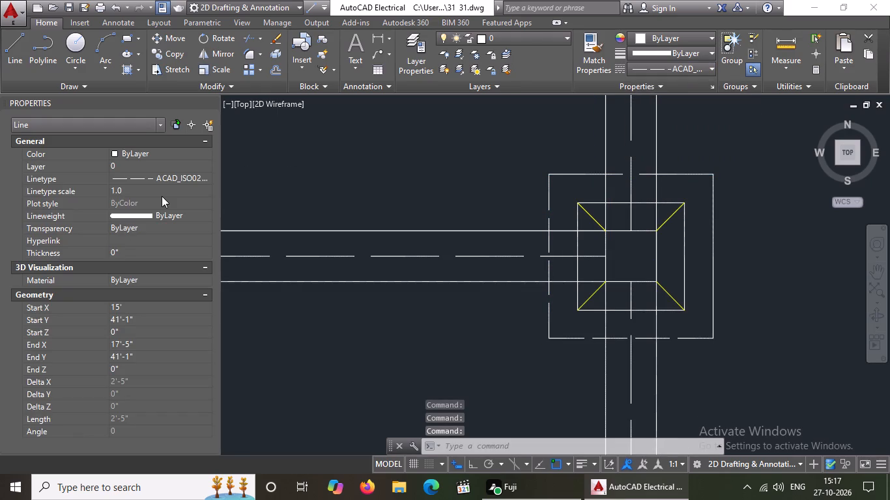
pyautogui.click(161, 193)
pyautogui.press('BackSpace')
pyautogui.press('BackSpace')
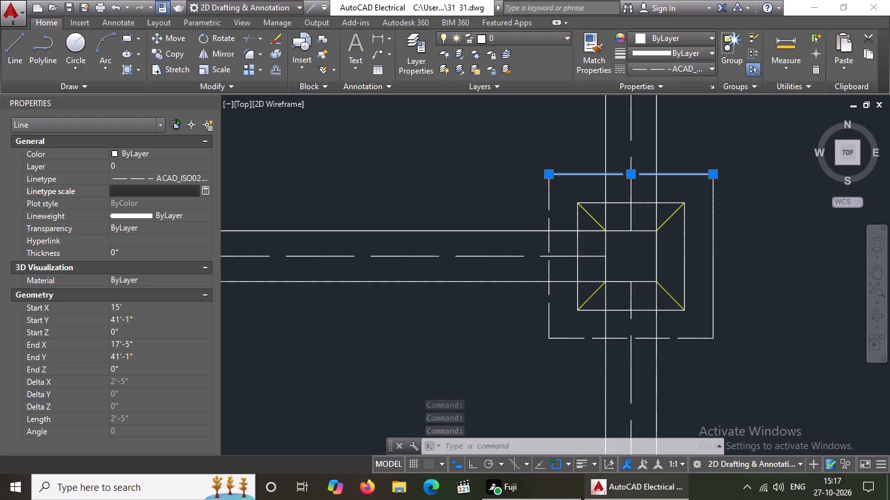
pyautogui.write('0.5')
pyautogui.press('Return')
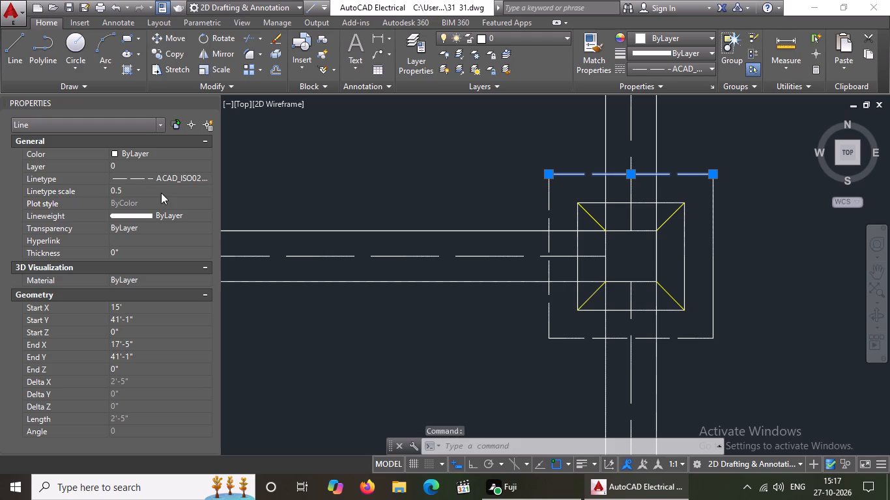
# Give the right edge of the outer square of the rightmost footing, fourth-from-bottom row, the ACAD_ISO02W100 linetype at scale 0.5, and clear the selection.
pyautogui.click(712, 261)
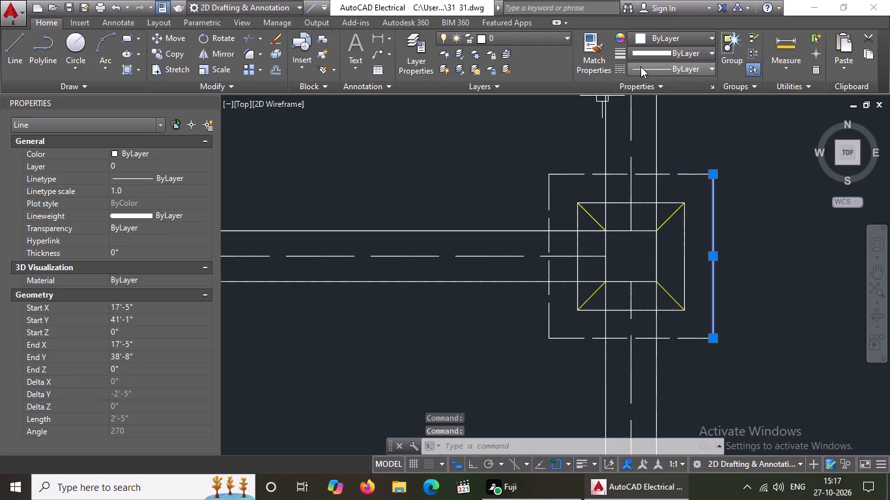
pyautogui.click(642, 66)
pyautogui.click(651, 121)
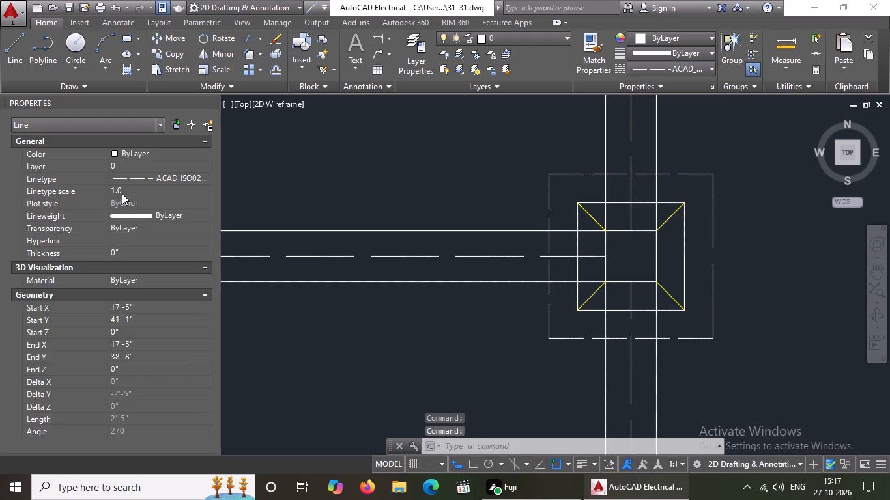
pyautogui.click(122, 193)
pyautogui.press('BackSpace')
pyautogui.press('BackSpace')
pyautogui.write('0.5')
pyautogui.press('Return')
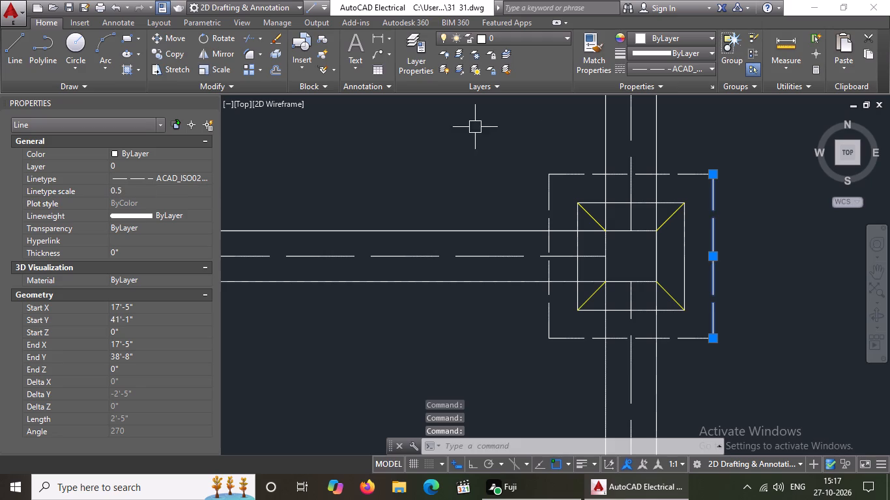
pyautogui.scroll(-5, 566, 145)
pyautogui.press('Escape')
pyautogui.press('Escape')
# Examine the footings across the whole foundation plan for dashed outer squares and yellow corner diagonals.
pyautogui.scroll(2, 590, 153)
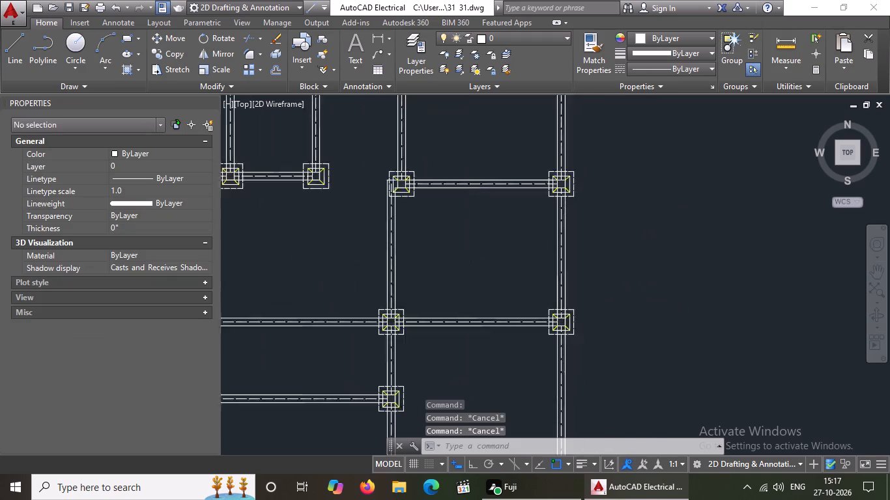
pyautogui.scroll(1, 590, 153)
pyautogui.scroll(-4, 478, 188)
pyautogui.scroll(4, 329, 168)
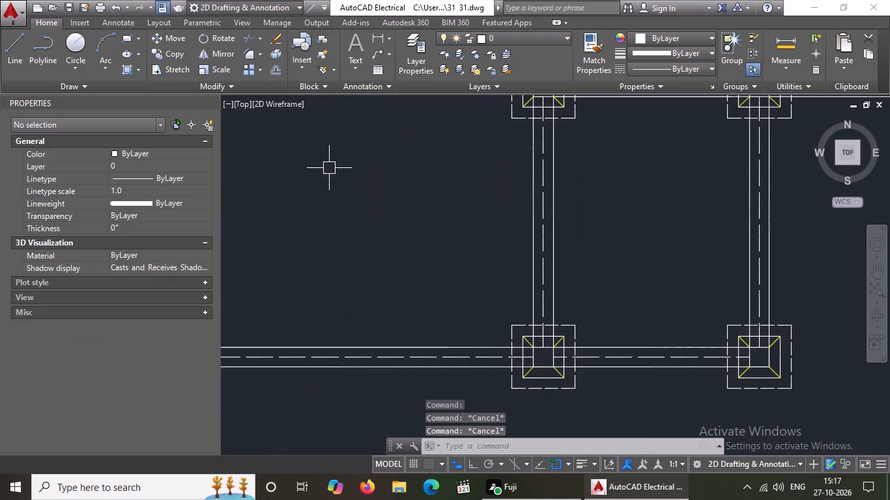
pyautogui.scroll(-3, 336, 169)
pyautogui.scroll(3, 398, 133)
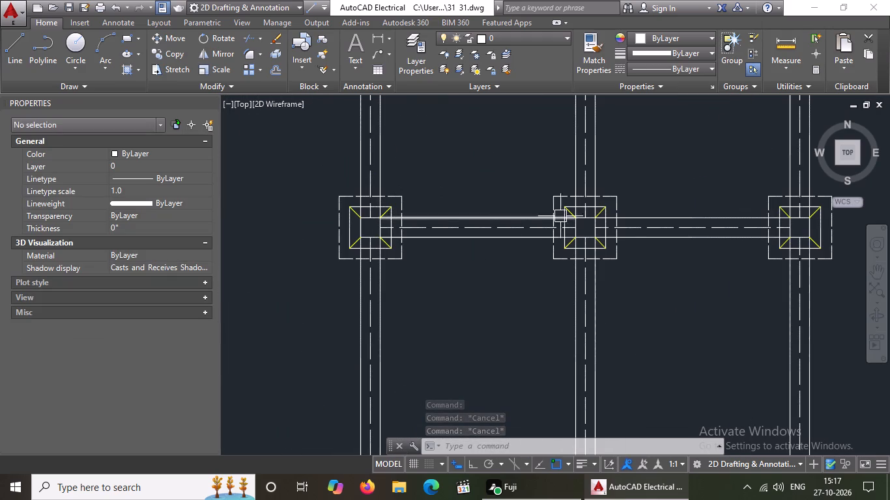
pyautogui.scroll(-2, 639, 222)
pyautogui.scroll(3, 403, 137)
pyautogui.scroll(-3, 405, 138)
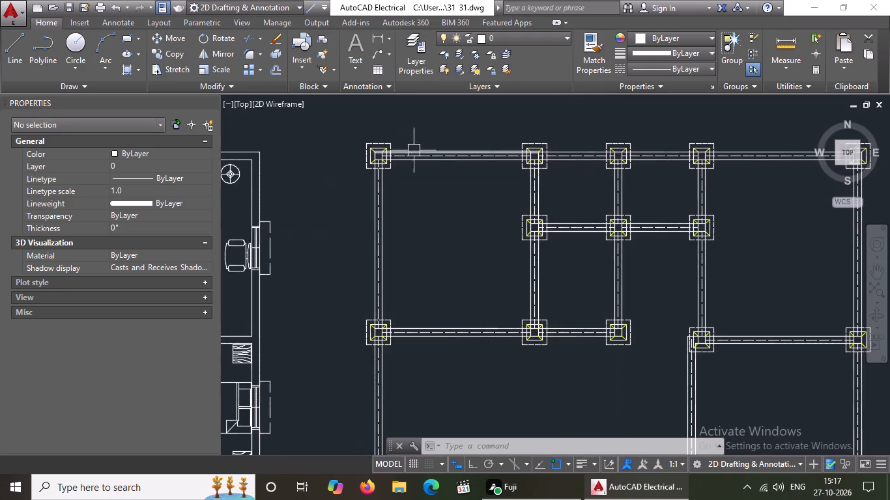
pyautogui.scroll(3, 562, 145)
pyautogui.scroll(-5, 557, 143)
pyautogui.scroll(3, 588, 143)
pyautogui.scroll(-2, 575, 143)
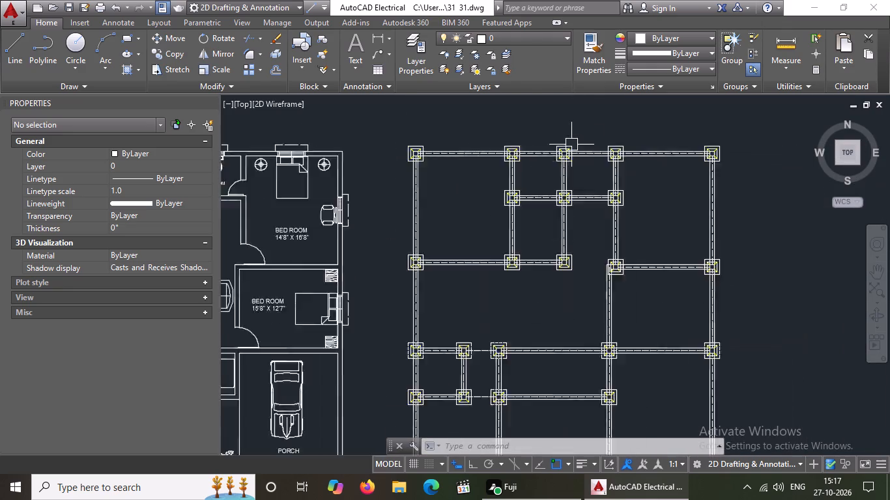
pyautogui.scroll(-2, 571, 145)
pyautogui.scroll(6, 624, 147)
pyautogui.scroll(-5, 624, 147)
pyautogui.scroll(1, 630, 181)
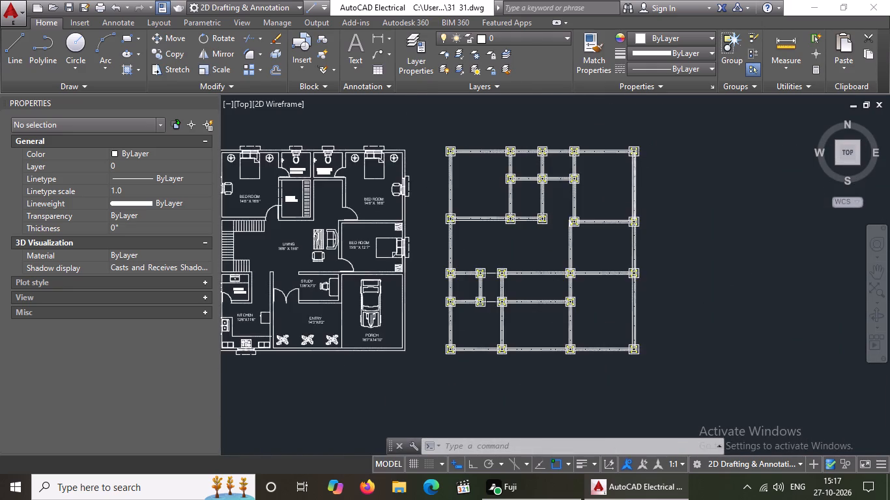
pyautogui.scroll(1, 630, 181)
pyautogui.scroll(2, 499, 192)
pyautogui.scroll(-2, 487, 202)
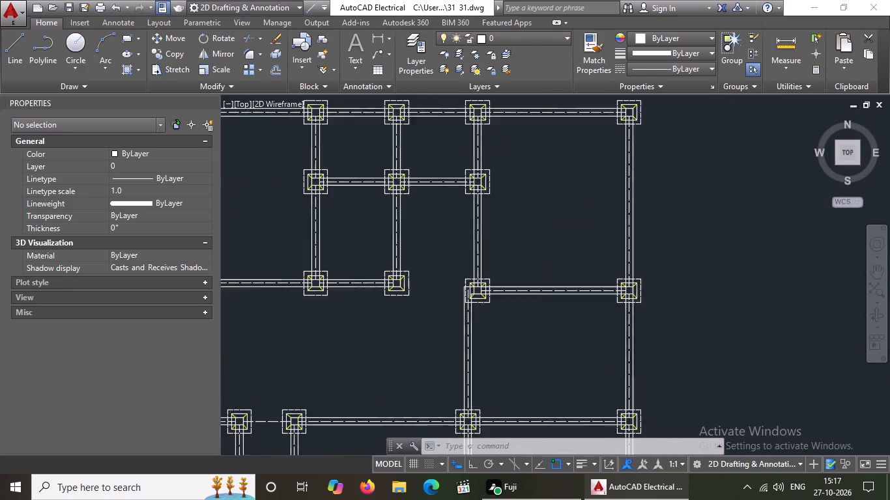
pyautogui.scroll(-2, 487, 208)
pyautogui.scroll(4, 425, 242)
pyautogui.scroll(-3, 437, 229)
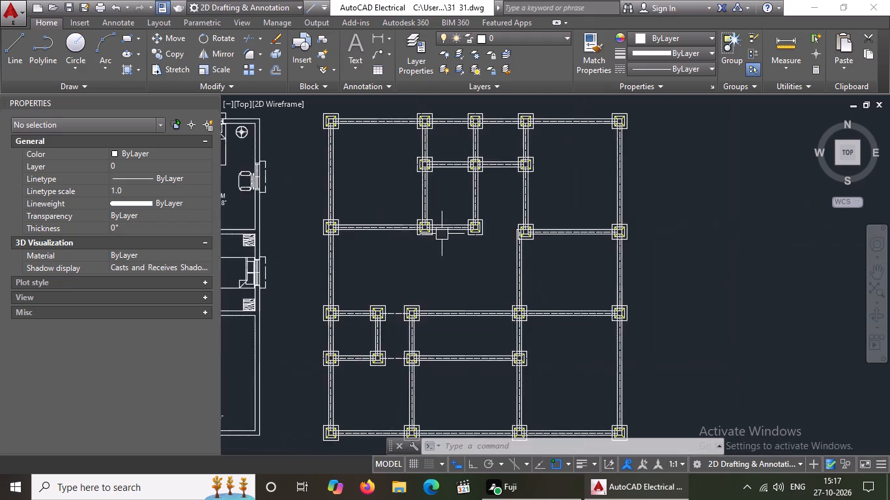
pyautogui.scroll(4, 438, 197)
pyautogui.scroll(-5, 438, 196)
pyautogui.scroll(3, 474, 334)
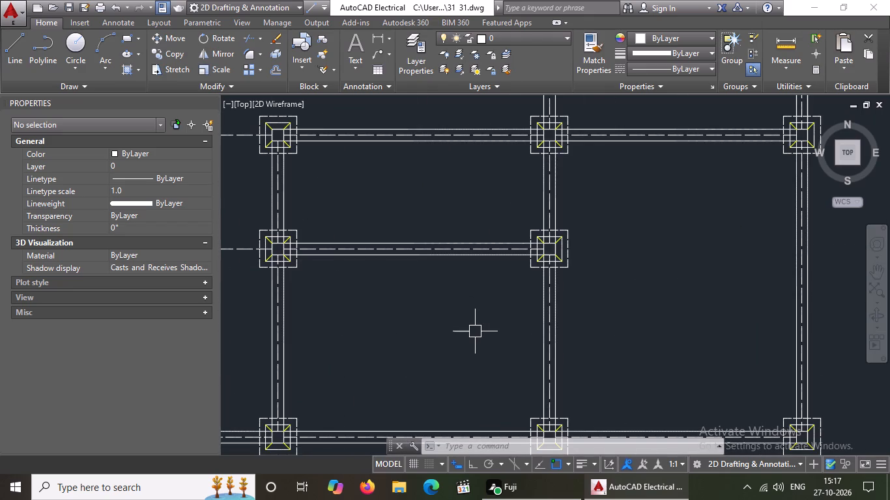
pyautogui.scroll(-4, 495, 272)
pyautogui.scroll(3, 493, 333)
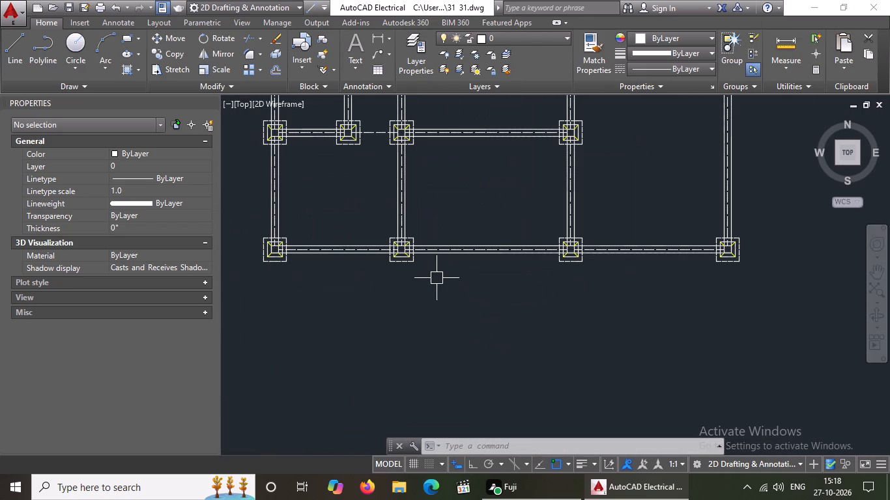
pyautogui.scroll(-2, 410, 240)
pyautogui.scroll(-1, 392, 154)
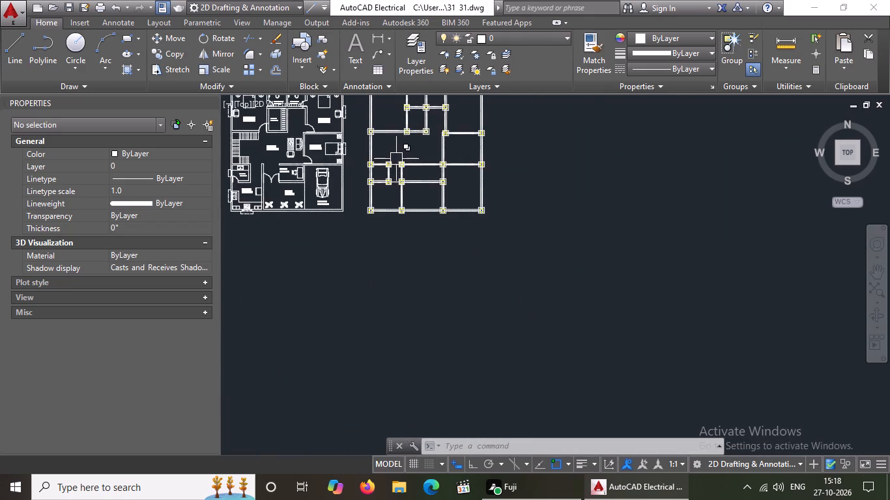
pyautogui.moveTo(397, 205); pyautogui.dragTo(423, 359, button='middle')
pyautogui.scroll(2, 423, 293)
pyautogui.press('Escape')
pyautogui.scroll(1, 357, 283)
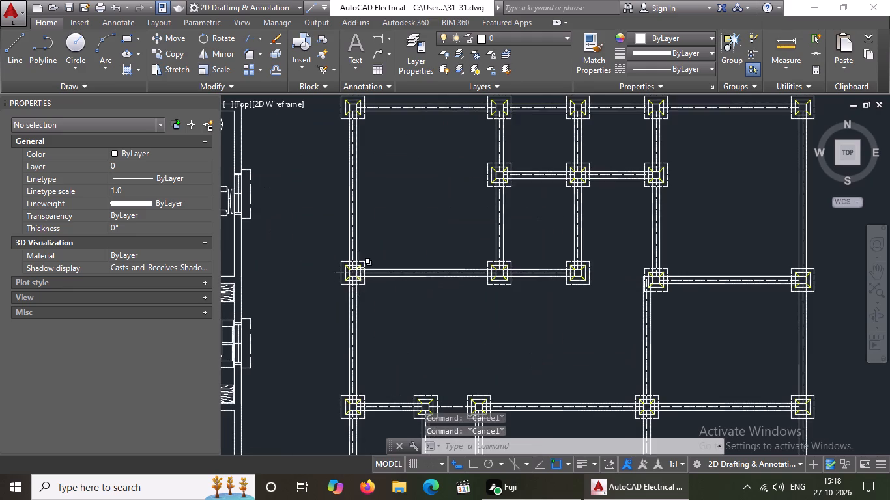
pyautogui.scroll(3, 364, 247)
pyautogui.scroll(-2, 352, 253)
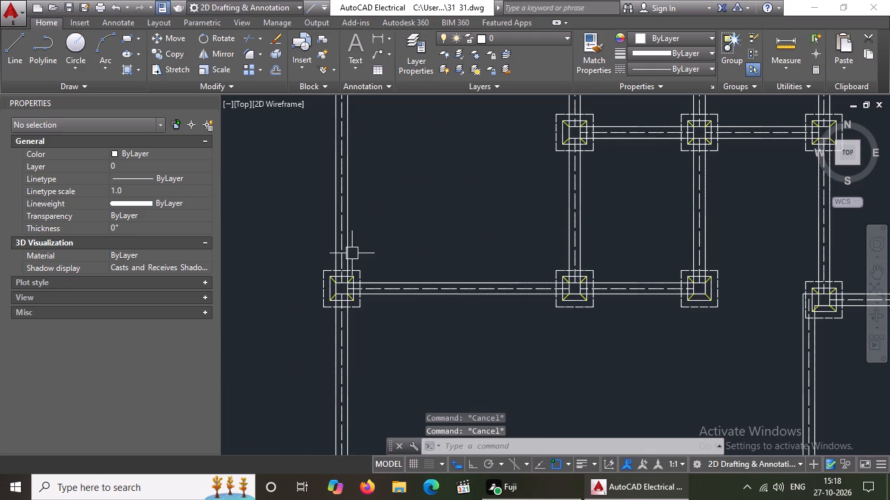
pyautogui.scroll(5, 333, 304)
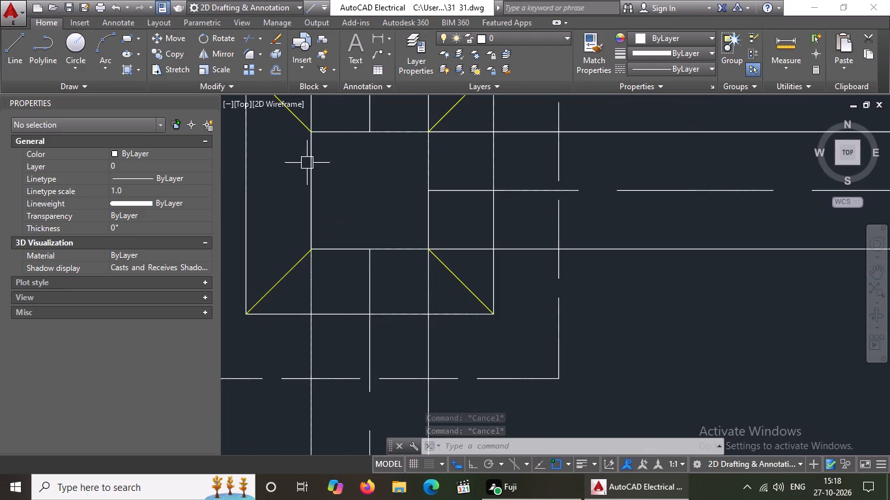
pyautogui.scroll(-8, 330, 194)
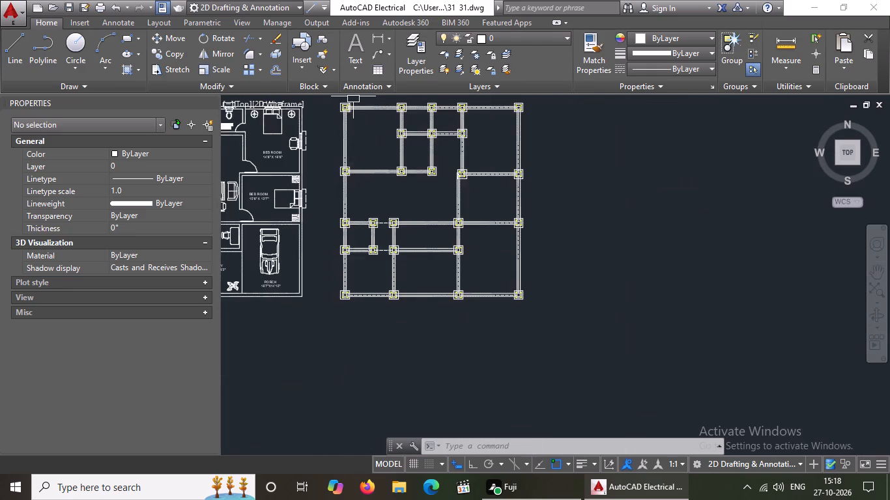
pyautogui.scroll(6, 353, 96)
pyautogui.scroll(-4, 276, 255)
pyautogui.scroll(3, 328, 286)
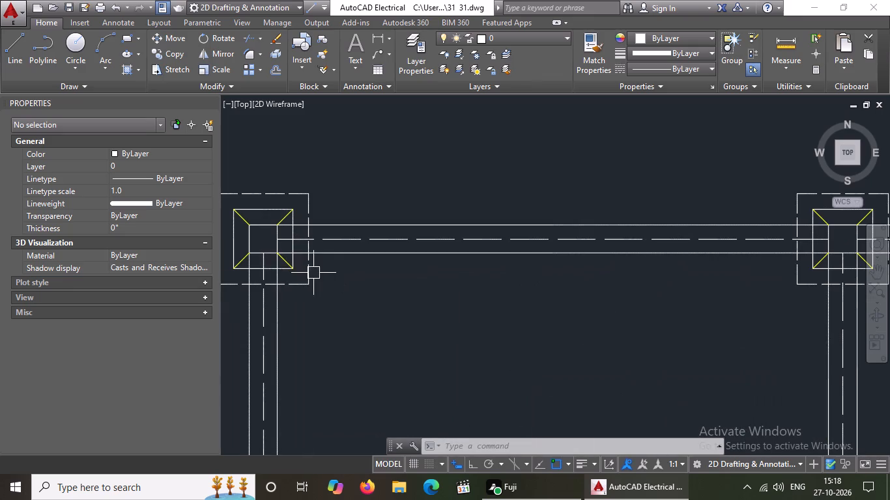
pyautogui.scroll(2, 226, 233)
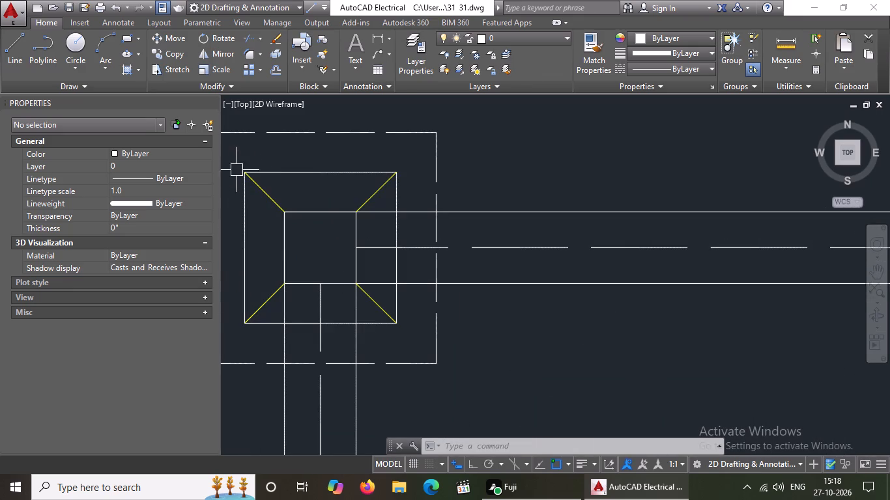
# Colour the four lines of the inner square yellow on the top row's leftmost footing.
pyautogui.click(267, 184)
pyautogui.click(379, 309)
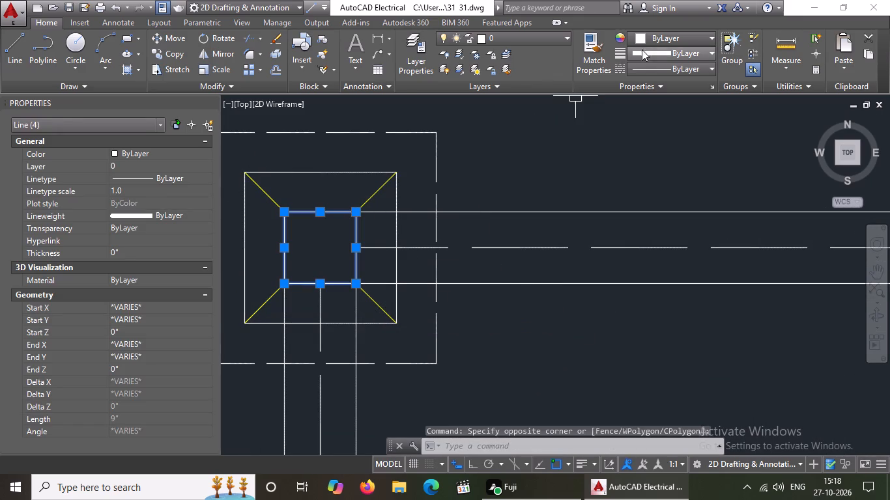
pyautogui.click(648, 35)
pyautogui.click(648, 169)
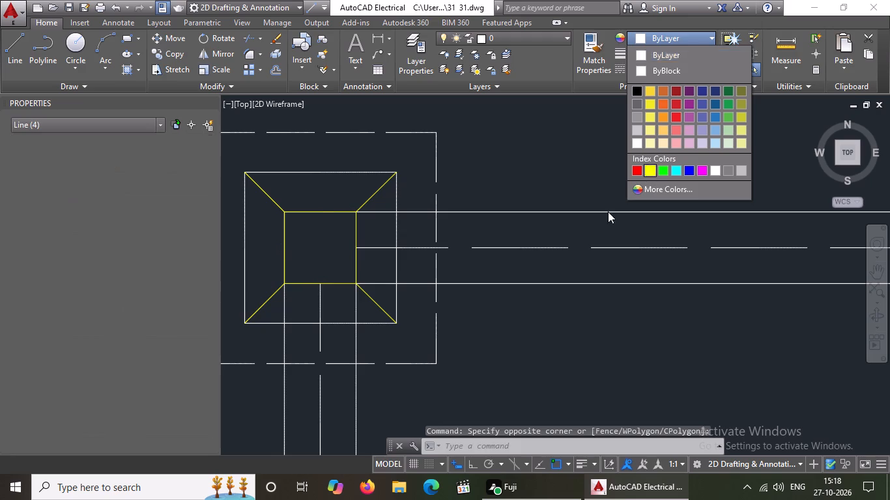
pyautogui.press('Escape')
# Colour the four lines of the inner square yellow on the second footing from the left in the top row.
pyautogui.scroll(-4, 337, 226)
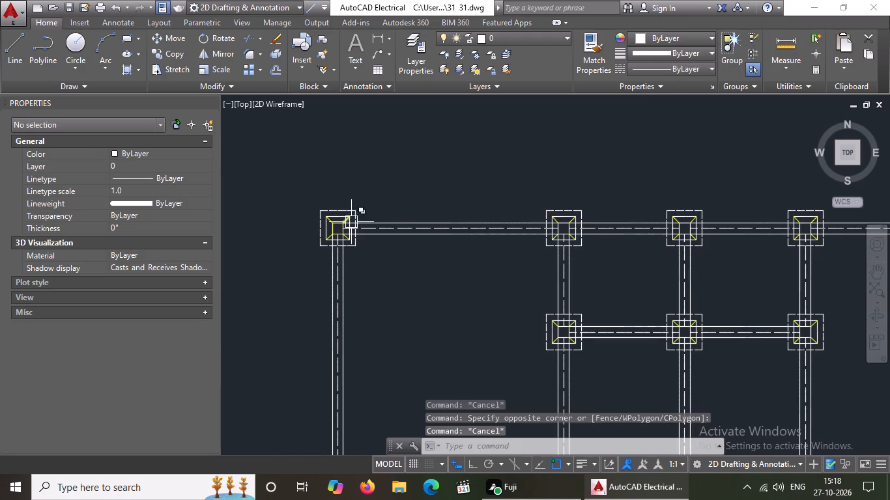
pyautogui.scroll(2, 597, 235)
pyautogui.scroll(3, 546, 223)
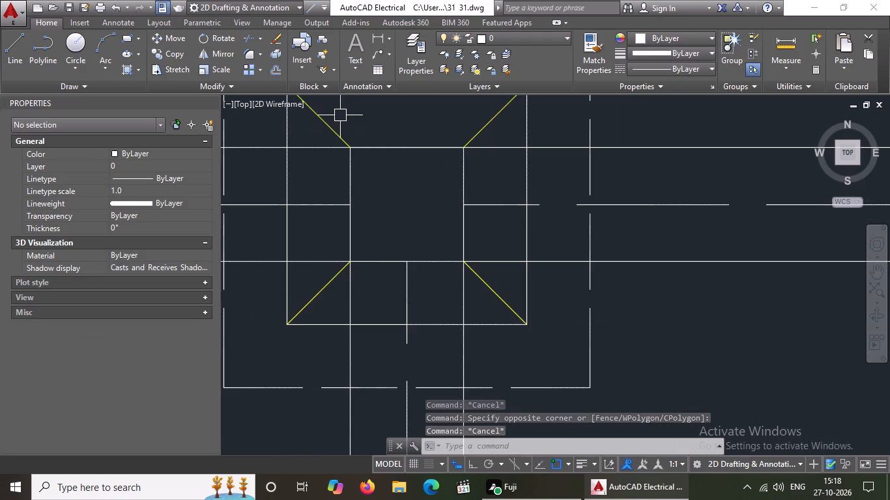
pyautogui.click(326, 101)
pyautogui.click(489, 280)
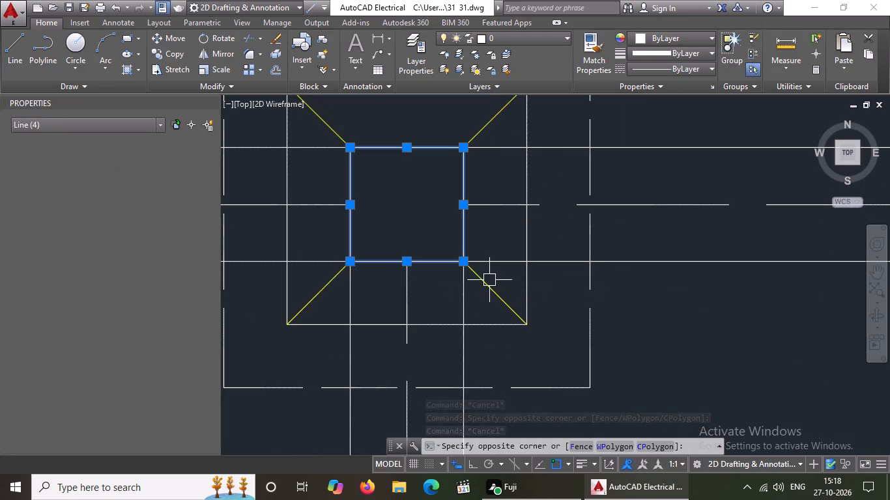
pyautogui.click(665, 38)
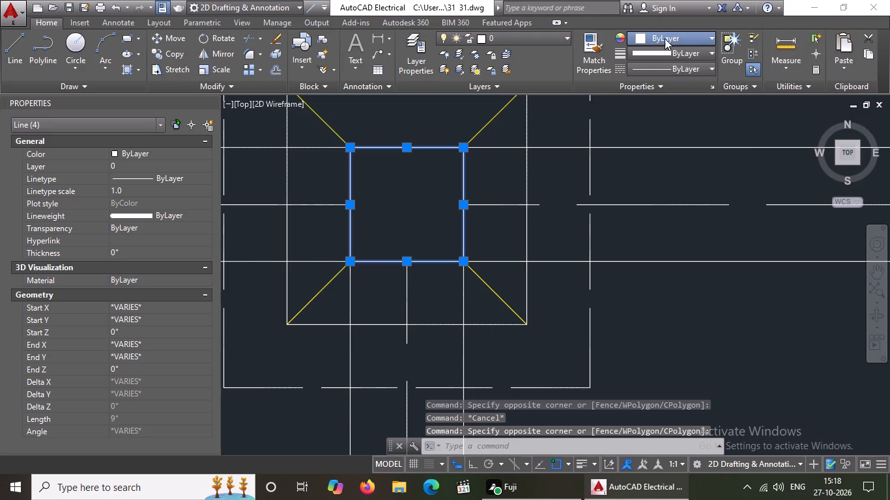
pyautogui.click(648, 170)
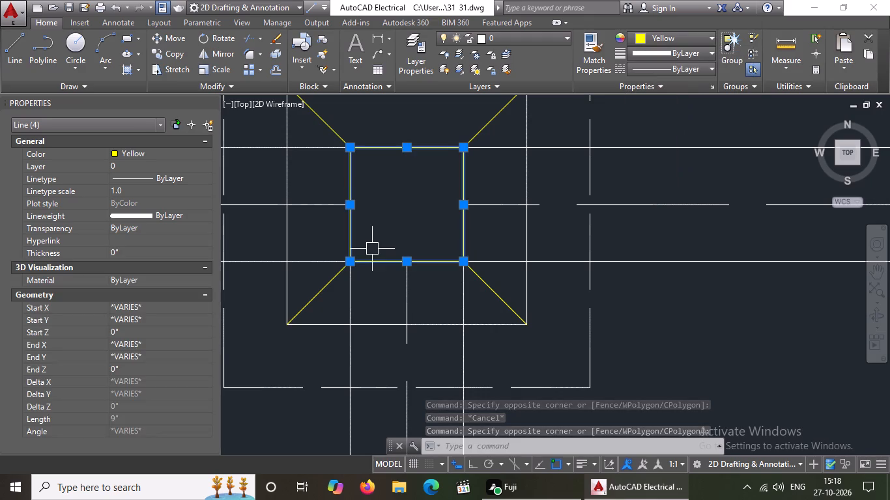
pyautogui.press('Escape')
pyautogui.scroll(-4, 418, 229)
pyautogui.press('Escape')
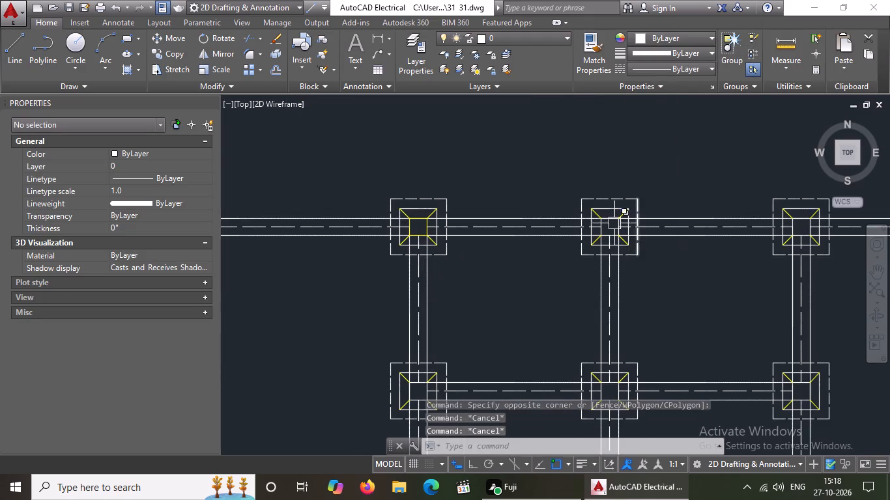
# Colour the four lines of the inner square yellow on the third footing from the left in the top row.
pyautogui.scroll(5, 613, 219)
pyautogui.click(445, 149)
pyautogui.scroll(-4, 581, 292)
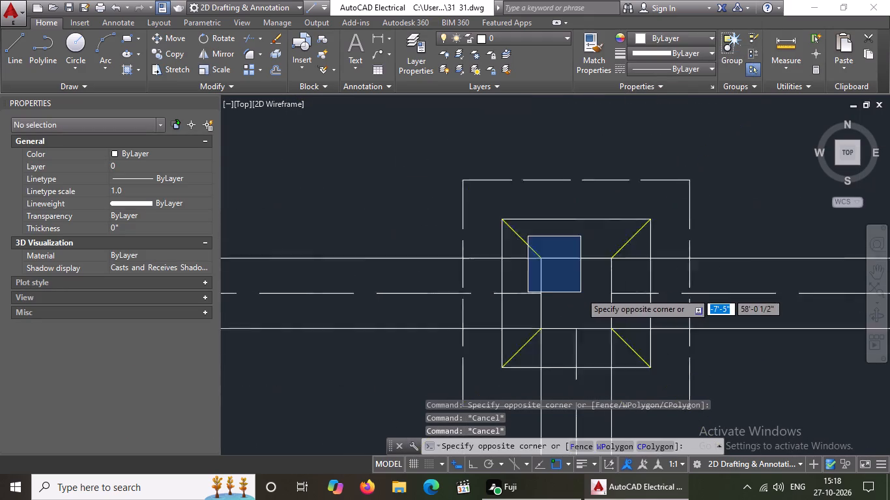
pyautogui.scroll(-2, 581, 292)
pyautogui.scroll(4, 586, 304)
pyautogui.click(615, 307)
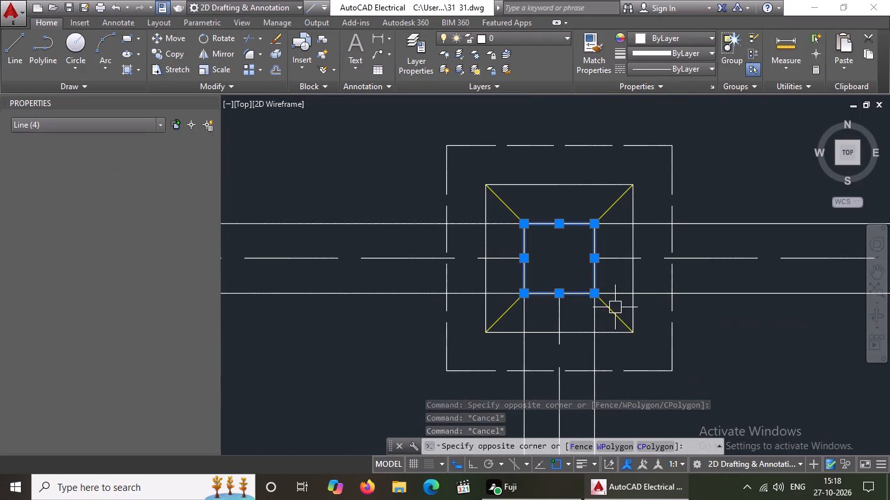
pyautogui.click(679, 38)
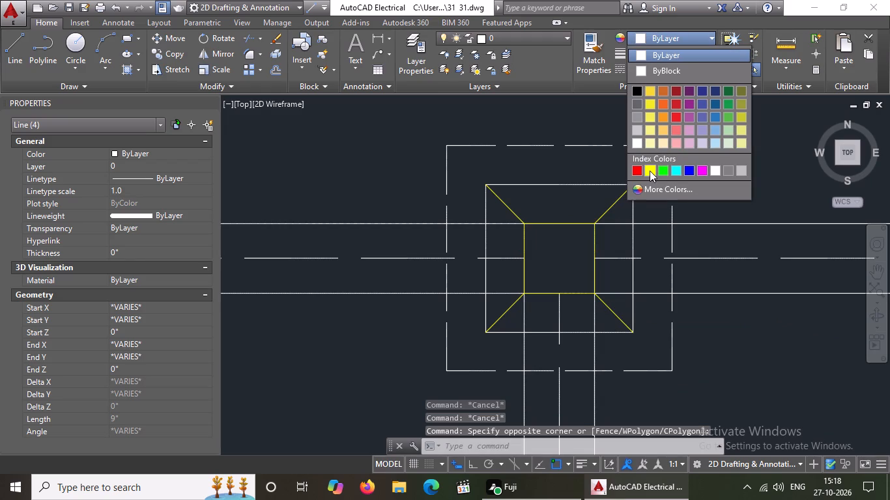
pyautogui.click(650, 170)
pyautogui.scroll(-3, 576, 188)
pyautogui.press('Escape')
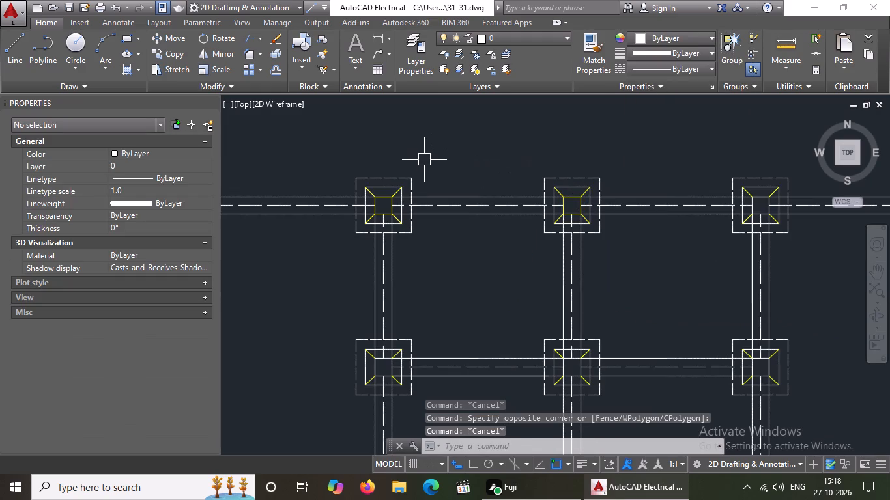
# Colour the four lines of the inner square yellow on the fourth footing from the left in the top row.
pyautogui.scroll(1, 806, 221)
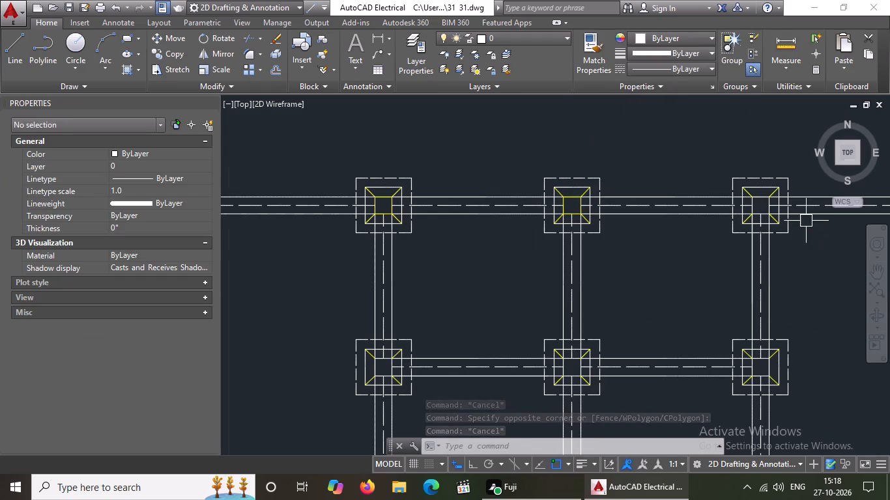
pyautogui.scroll(2, 806, 221)
pyautogui.scroll(-1, 591, 168)
pyautogui.scroll(1, 605, 141)
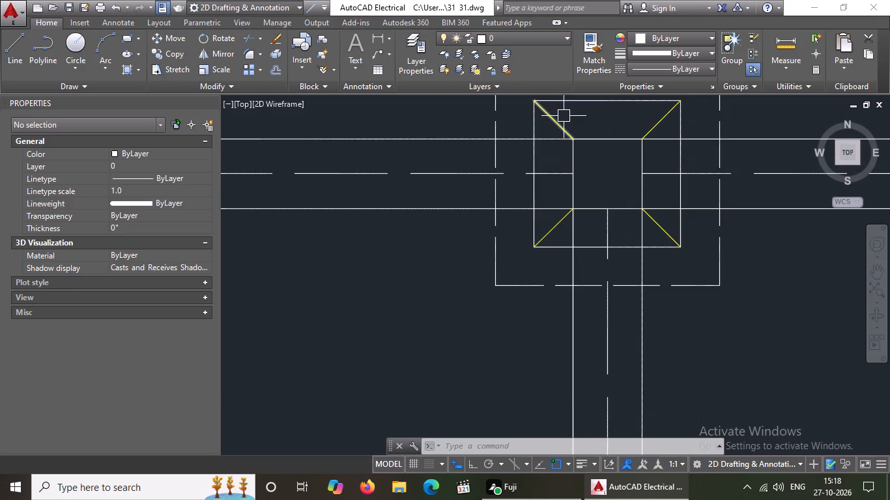
pyautogui.click(561, 112)
pyautogui.click(657, 225)
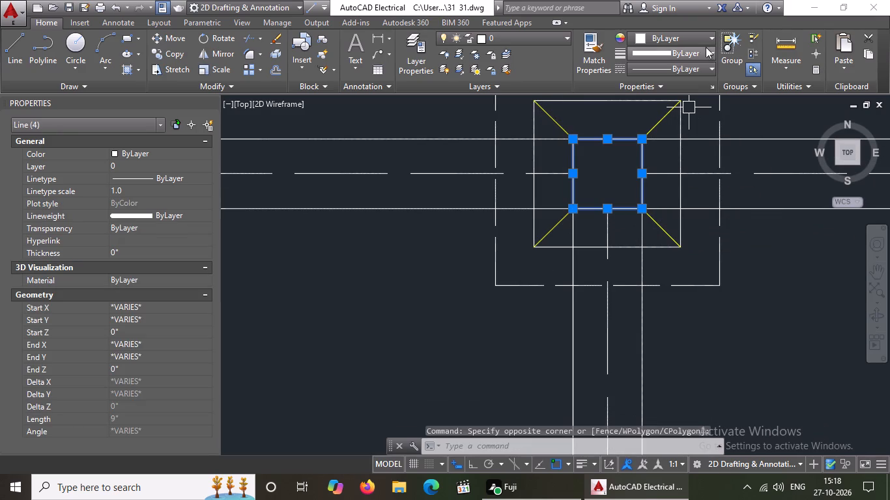
pyautogui.click(698, 37)
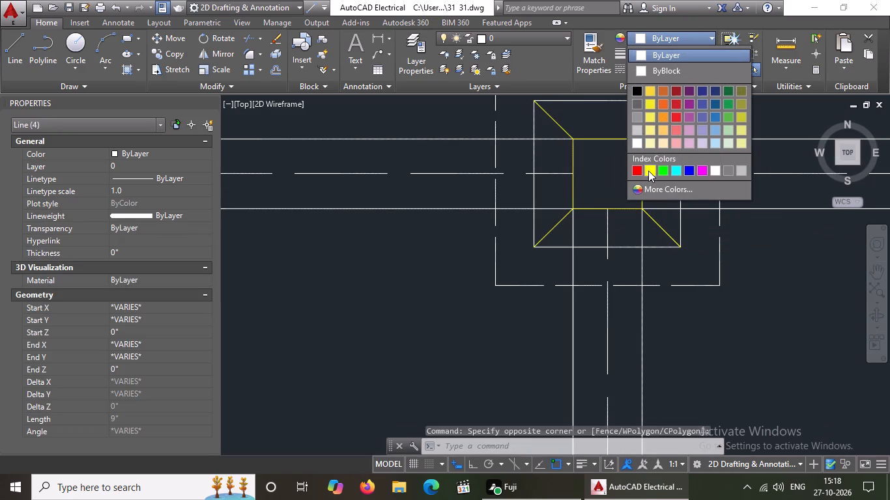
pyautogui.click(648, 171)
pyautogui.scroll(-3, 606, 154)
pyautogui.press('Escape')
# Colour the four lines of the inner square yellow on the top row's rightmost footing.
pyautogui.scroll(-3, 607, 160)
pyautogui.scroll(3, 704, 160)
pyautogui.scroll(4, 638, 145)
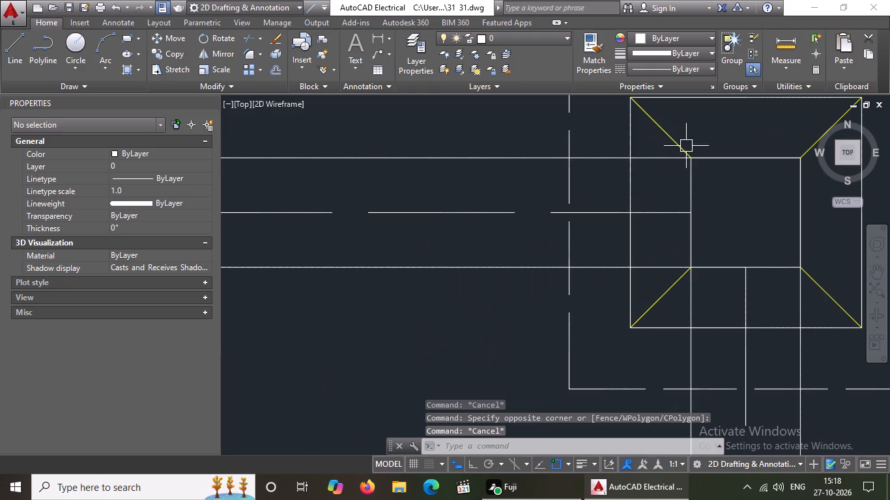
pyautogui.click(675, 121)
pyautogui.scroll(-3, 700, 183)
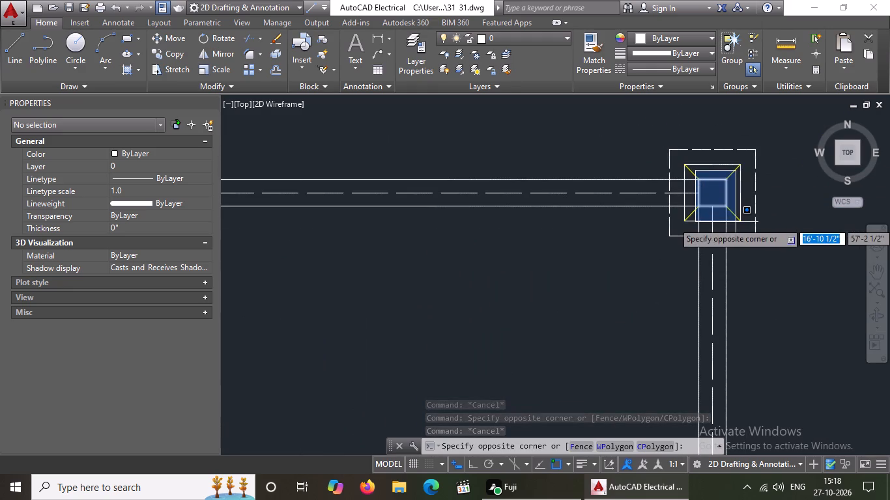
pyautogui.click(732, 212)
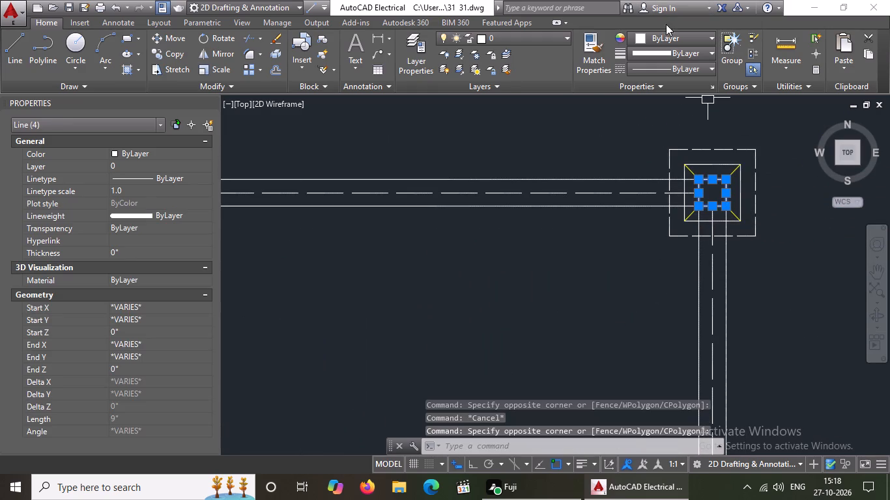
pyautogui.click(667, 39)
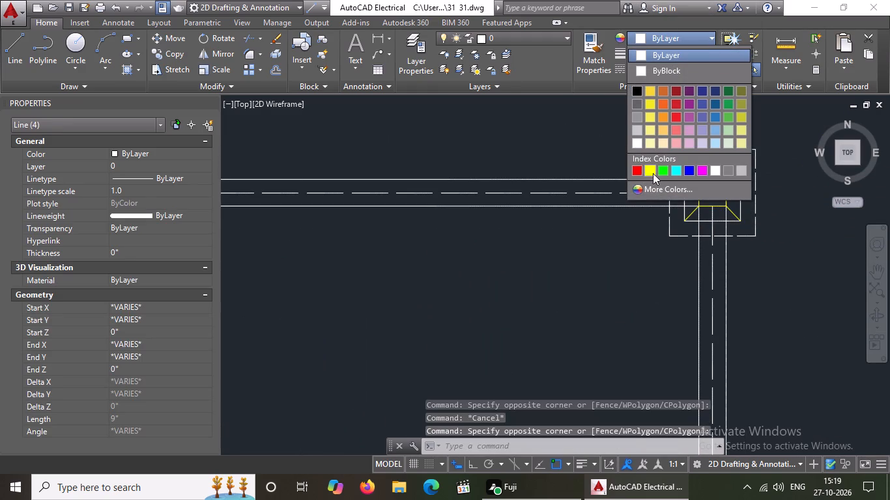
pyautogui.click(649, 169)
pyautogui.scroll(-2, 649, 173)
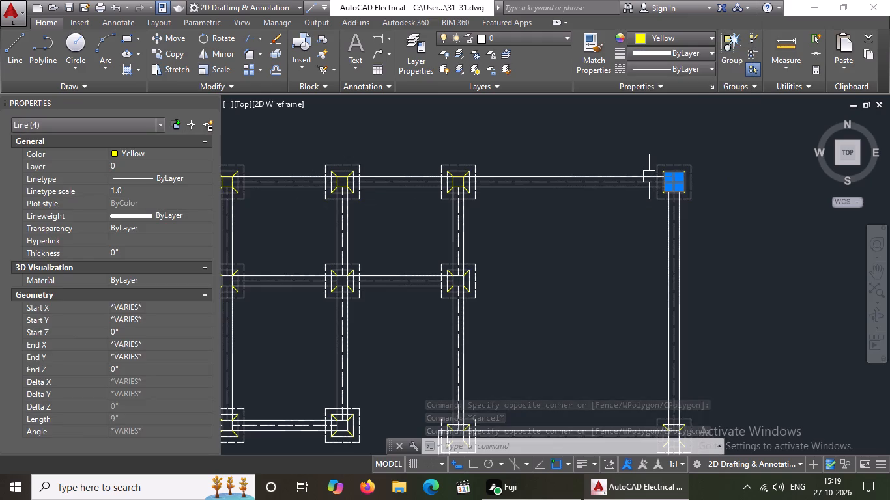
pyautogui.press('Escape')
# Examine the footings along the top row for yellow inner squares.
pyautogui.scroll(4, 684, 192)
pyautogui.scroll(-2, 685, 192)
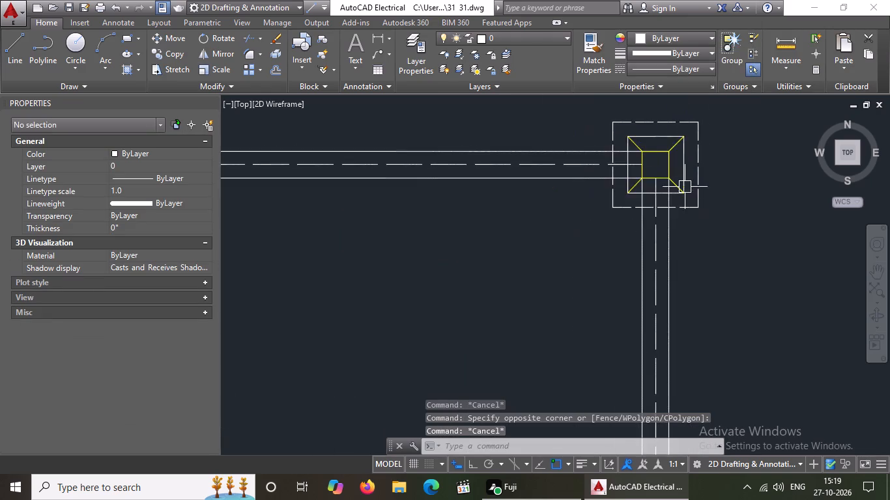
pyautogui.scroll(2, 670, 137)
pyautogui.scroll(-3, 670, 143)
pyautogui.scroll(-2, 366, 135)
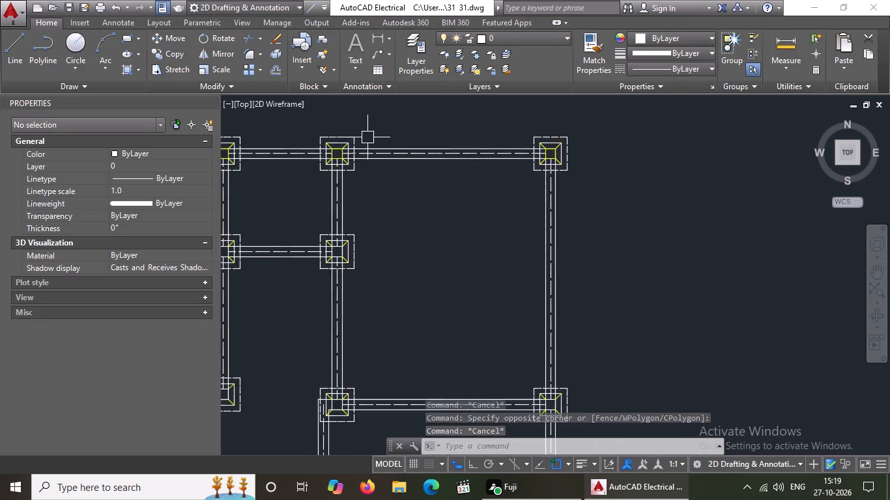
pyautogui.scroll(5, 334, 146)
pyautogui.scroll(-4, 371, 135)
pyautogui.scroll(2, 267, 154)
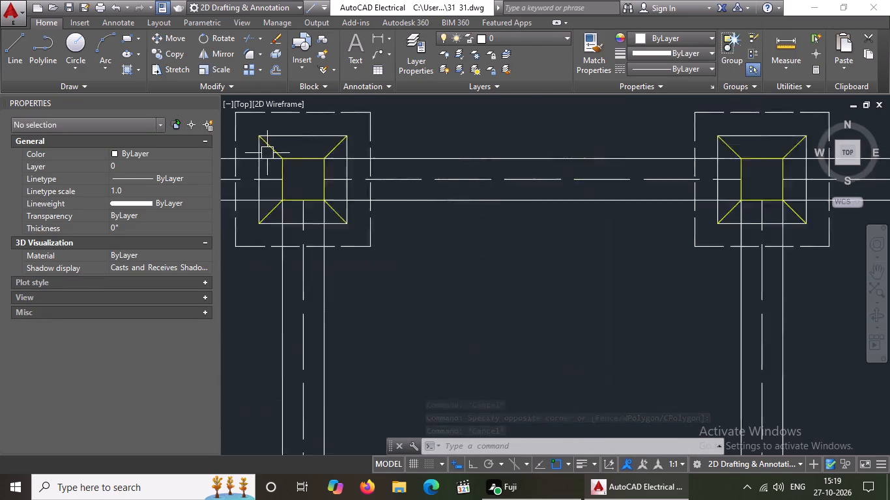
pyautogui.scroll(4, 267, 153)
pyautogui.scroll(-9, 278, 161)
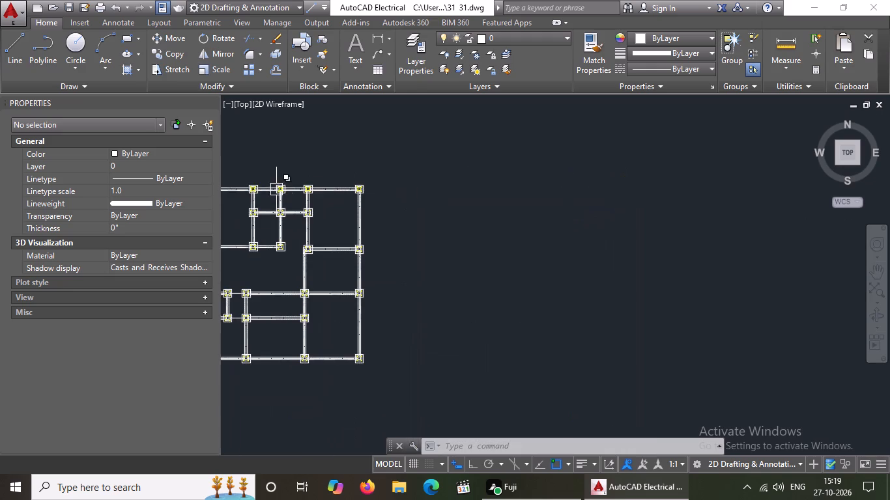
pyautogui.scroll(1, 253, 192)
pyautogui.moveTo(253, 192); pyautogui.dragTo(310, 213, button='middle')
pyautogui.moveTo(342, 225); pyautogui.dragTo(401, 237, button='middle')
pyautogui.scroll(2, 266, 205)
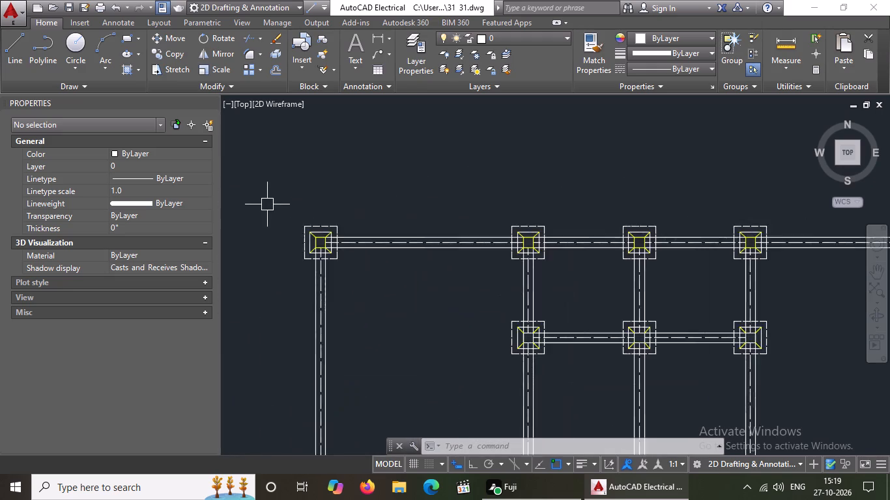
# Colour the four lines of the inner square yellow on the leftmost footing of the second row from the top.
pyautogui.scroll(3, 267, 204)
pyautogui.scroll(-4, 361, 245)
pyautogui.scroll(2, 524, 358)
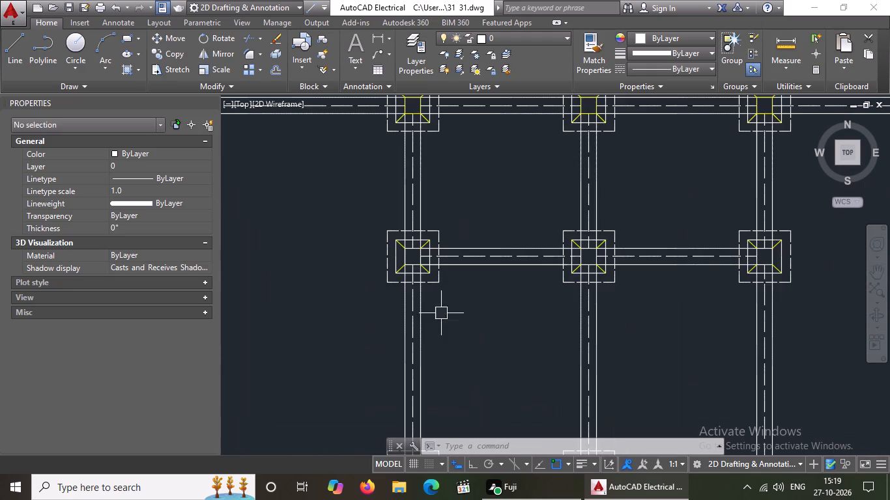
pyautogui.scroll(2, 402, 281)
pyautogui.scroll(3, 417, 214)
pyautogui.moveTo(354, 108); pyautogui.dragTo(354, 117)
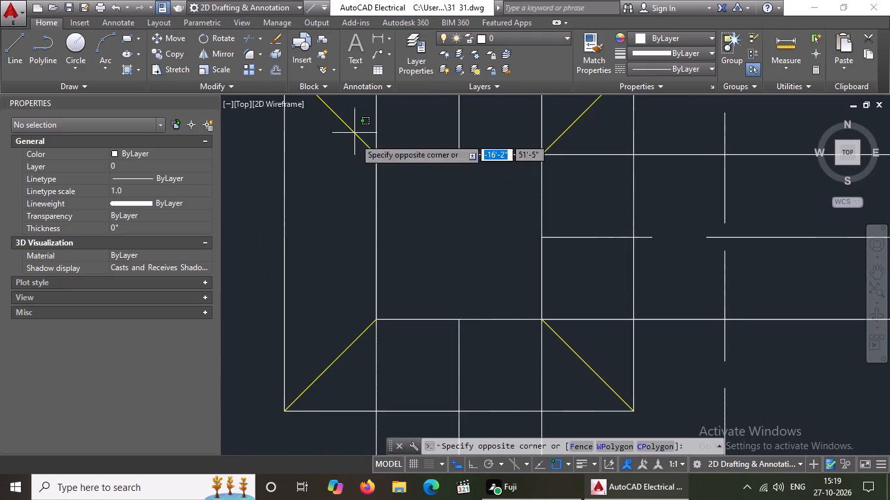
pyautogui.moveTo(567, 344); pyautogui.dragTo(562, 339)
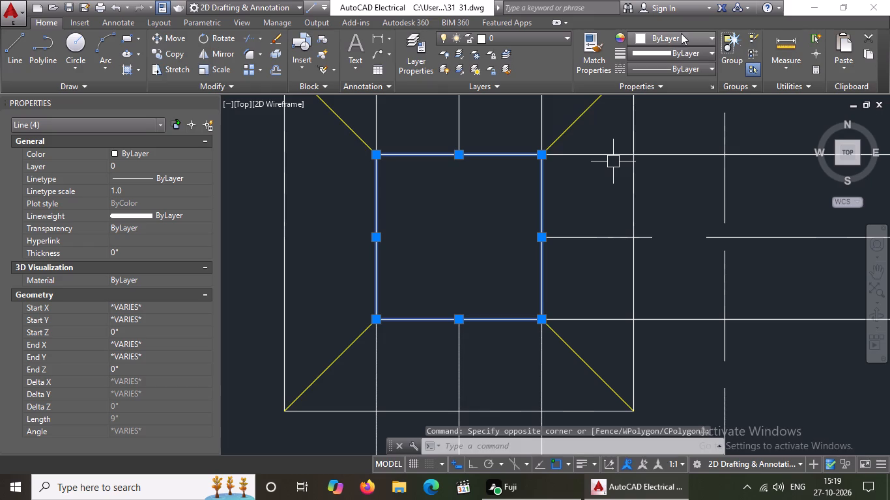
pyautogui.click(681, 33)
pyautogui.click(648, 168)
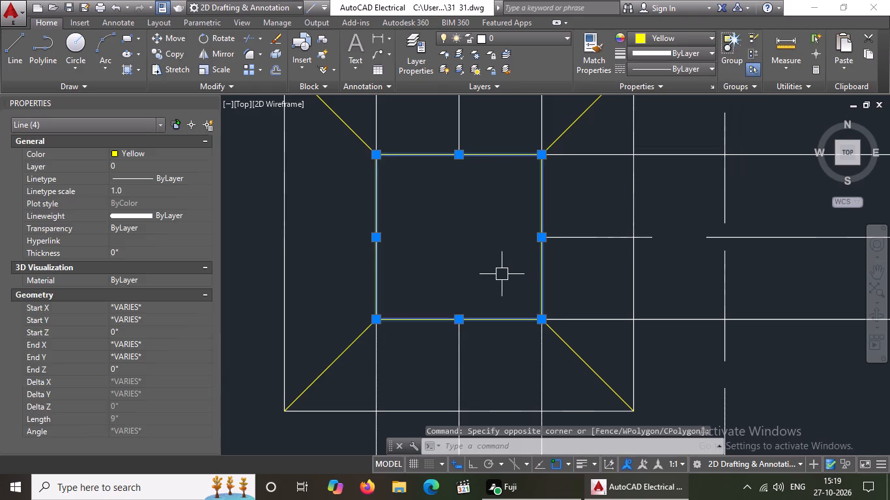
pyautogui.press('Escape')
# Colour the four lines of the inner square yellow on the middle footing of the second row from the top.
pyautogui.scroll(-6, 471, 198)
pyautogui.scroll(4, 593, 198)
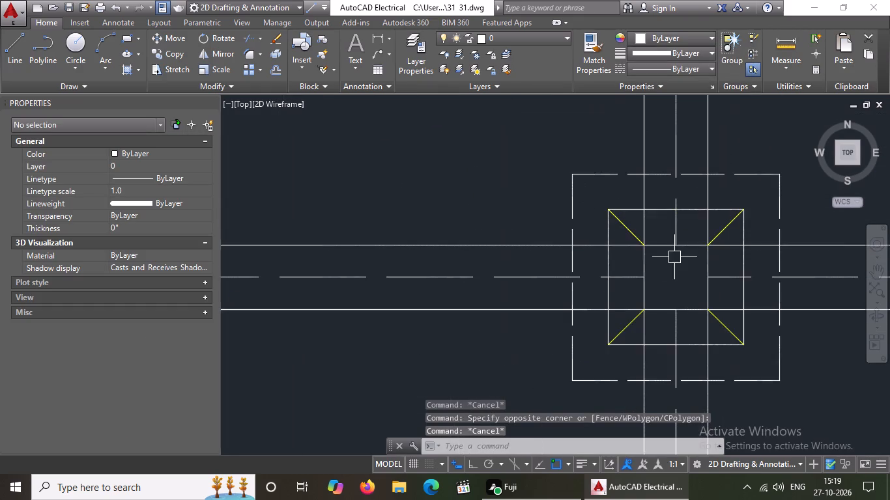
pyautogui.scroll(3, 675, 258)
pyautogui.click(517, 146)
pyautogui.scroll(-5, 516, 154)
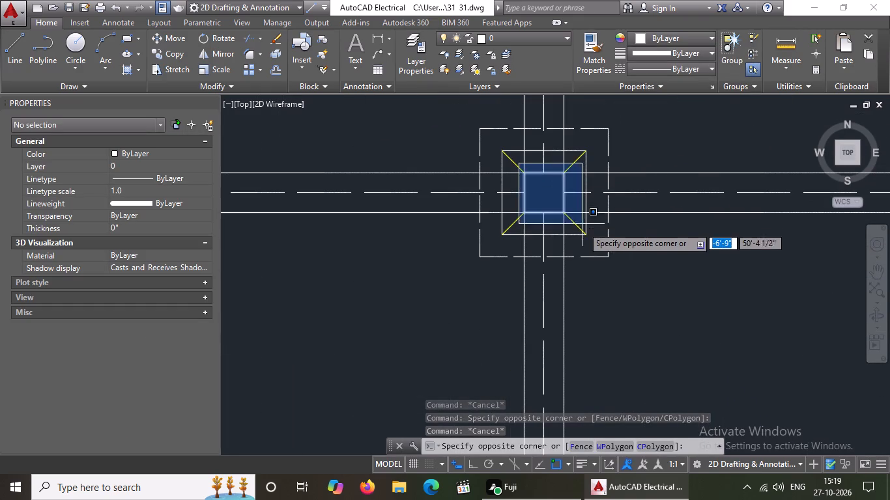
pyautogui.click(577, 223)
pyautogui.click(665, 36)
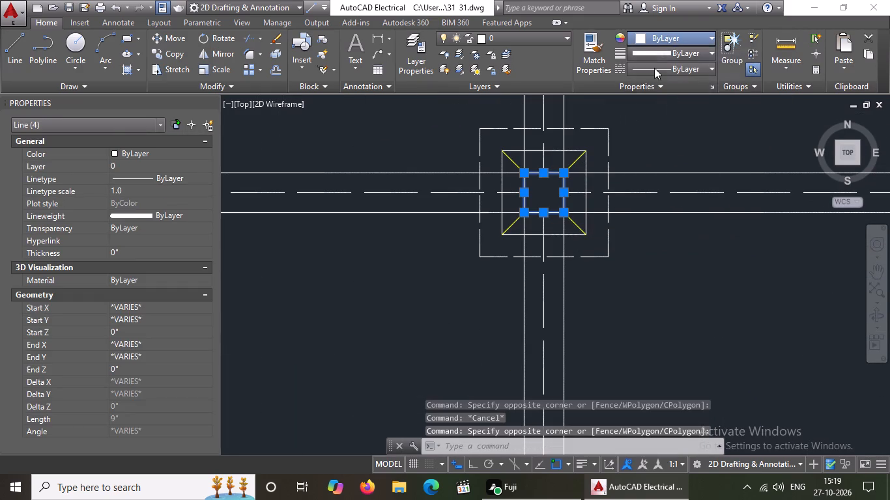
pyautogui.click(651, 169)
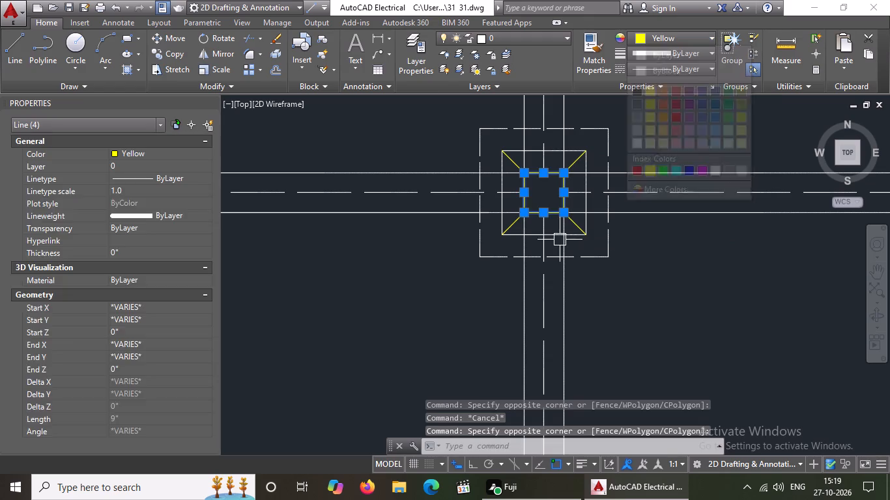
# Colour the four lines of the inner square yellow on the rightmost footing of the second row from the top.
pyautogui.press('Escape')
pyautogui.scroll(-4, 509, 247)
pyautogui.scroll(4, 585, 255)
pyautogui.scroll(2, 579, 187)
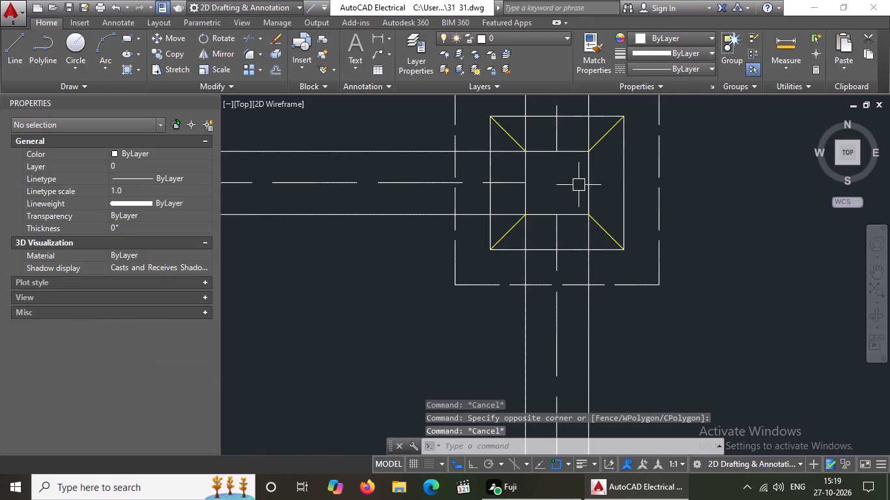
pyautogui.click(515, 129)
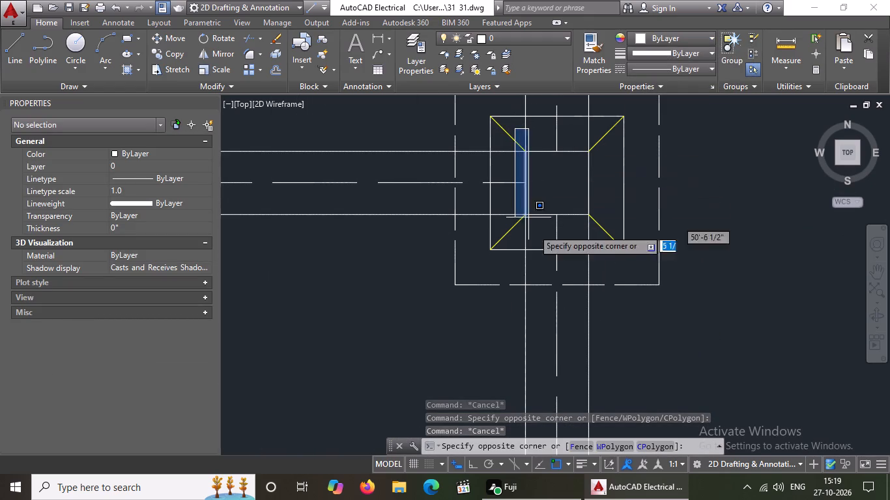
pyautogui.click(609, 233)
pyautogui.click(656, 36)
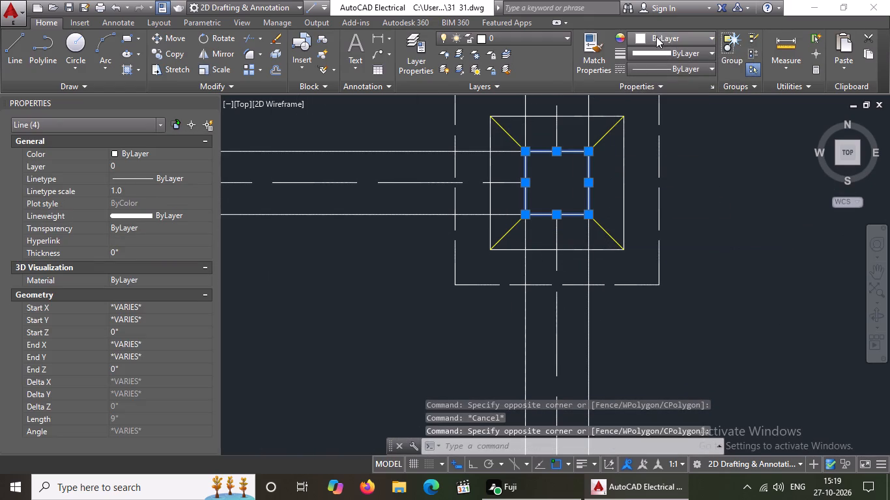
pyautogui.click(650, 170)
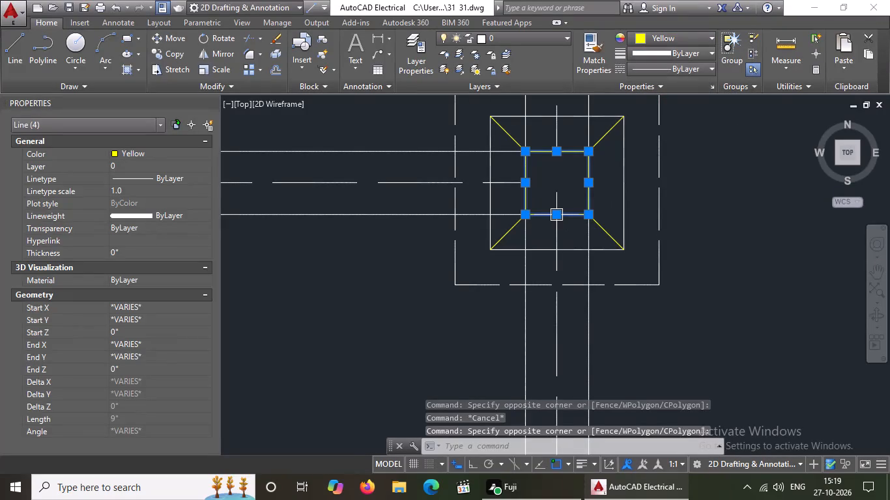
pyautogui.press('Escape')
# Colour the four lines of the inner square yellow on the leftmost footing of the third row from the top.
pyautogui.scroll(-5, 558, 205)
pyautogui.scroll(3, 278, 291)
pyautogui.scroll(4, 364, 292)
pyautogui.scroll(-4, 301, 130)
pyautogui.scroll(2, 302, 133)
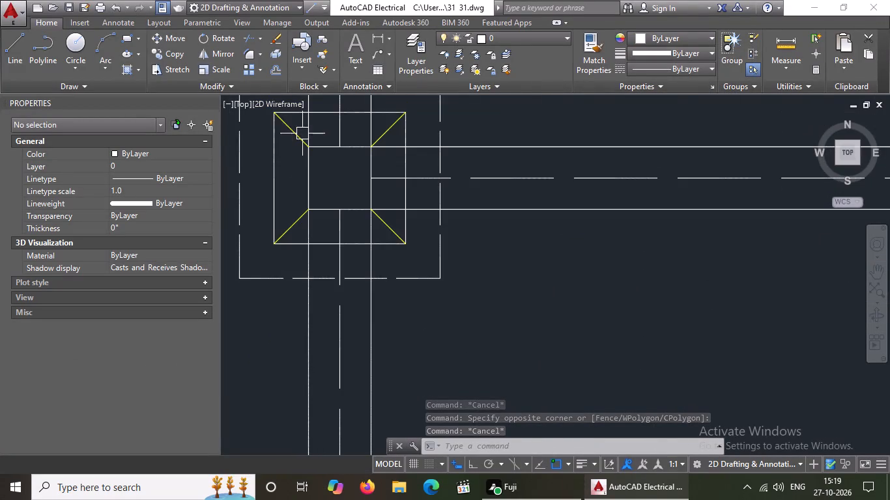
pyautogui.scroll(2, 298, 132)
pyautogui.click(294, 122)
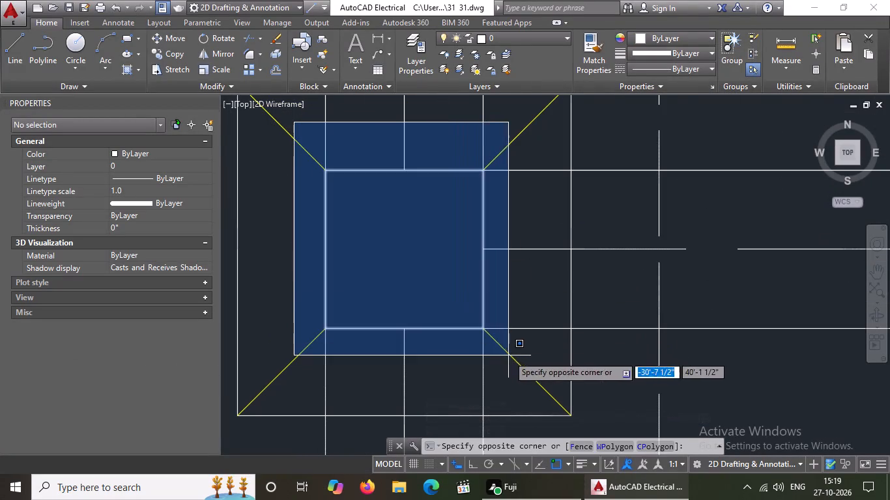
pyautogui.moveTo(508, 355); pyautogui.dragTo(503, 348)
pyautogui.click(652, 36)
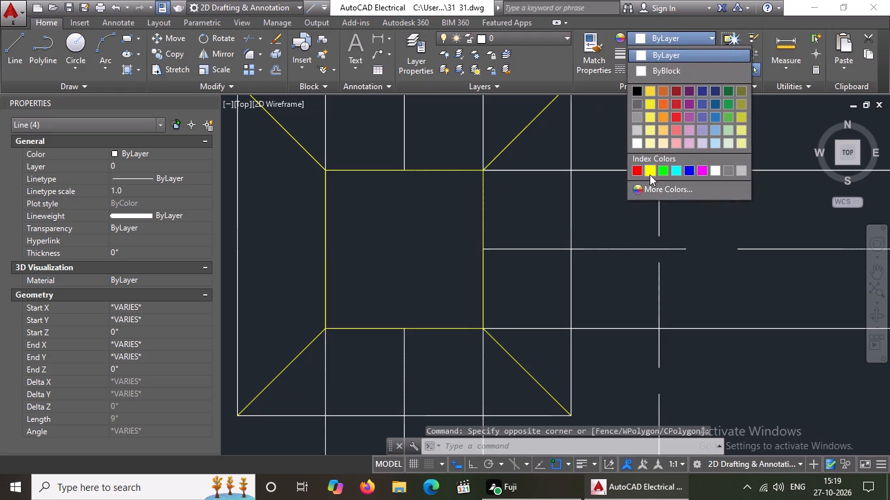
pyautogui.click(650, 170)
pyautogui.press('Escape')
# Colour the four lines of the inner square yellow on the second footing from the left in the third row.
pyautogui.scroll(-8, 483, 236)
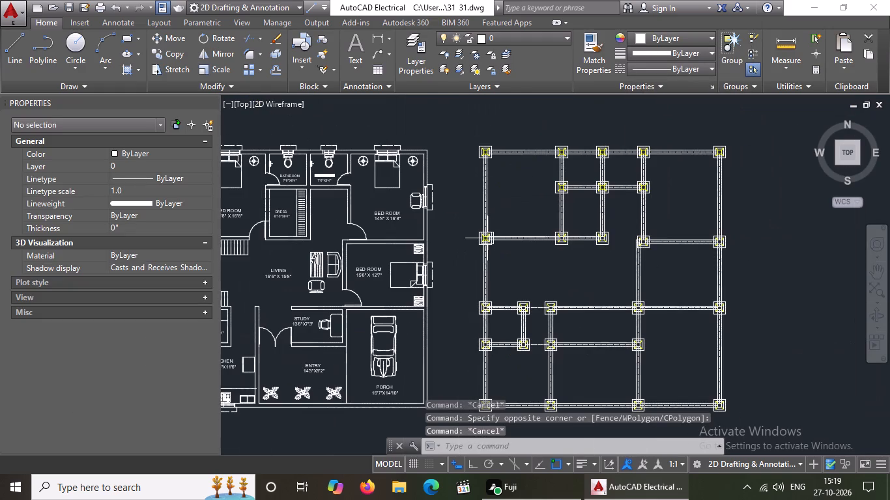
pyautogui.scroll(3, 561, 247)
pyautogui.scroll(4, 577, 179)
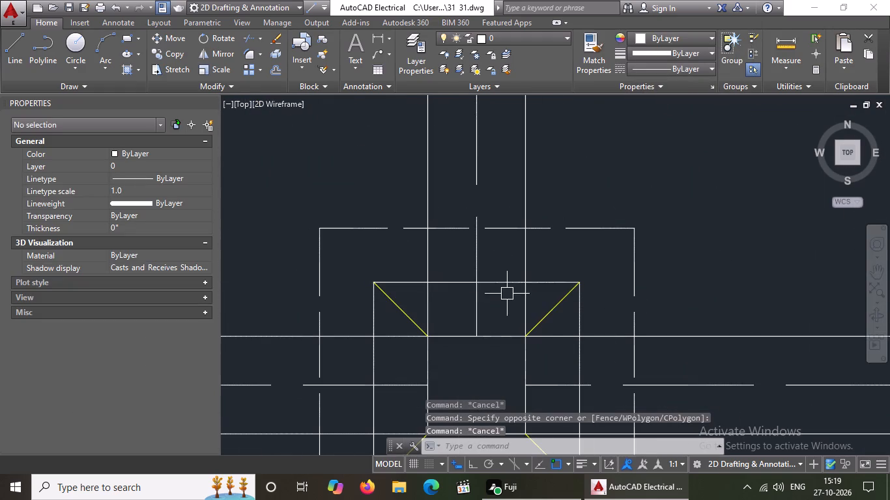
pyautogui.scroll(-2, 526, 240)
pyautogui.scroll(3, 491, 289)
pyautogui.click(438, 191)
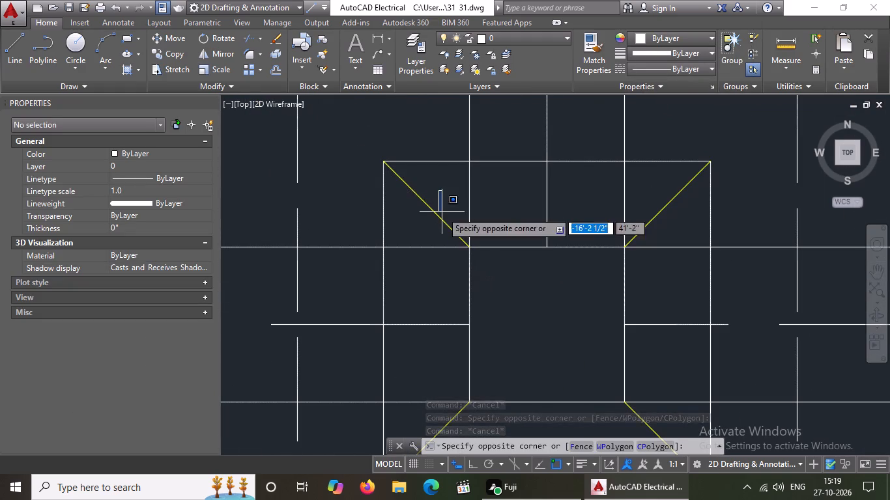
pyautogui.scroll(-3, 442, 212)
pyautogui.click(500, 270)
pyautogui.click(651, 36)
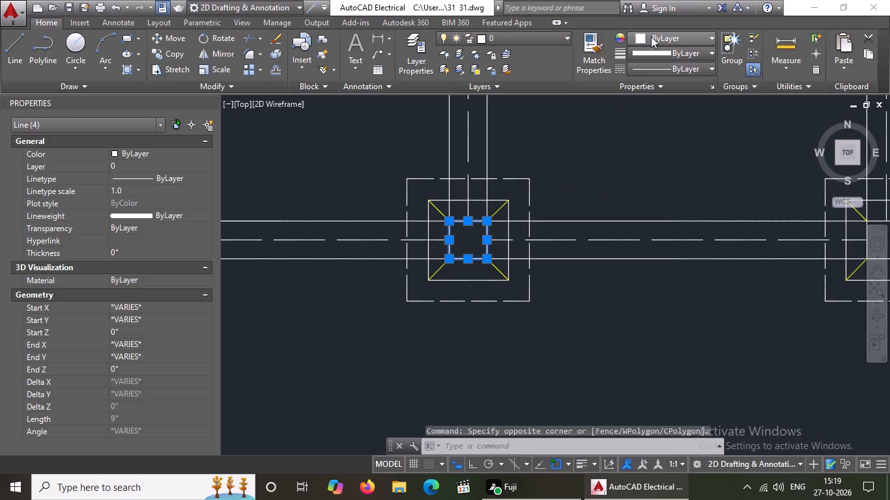
pyautogui.click(651, 167)
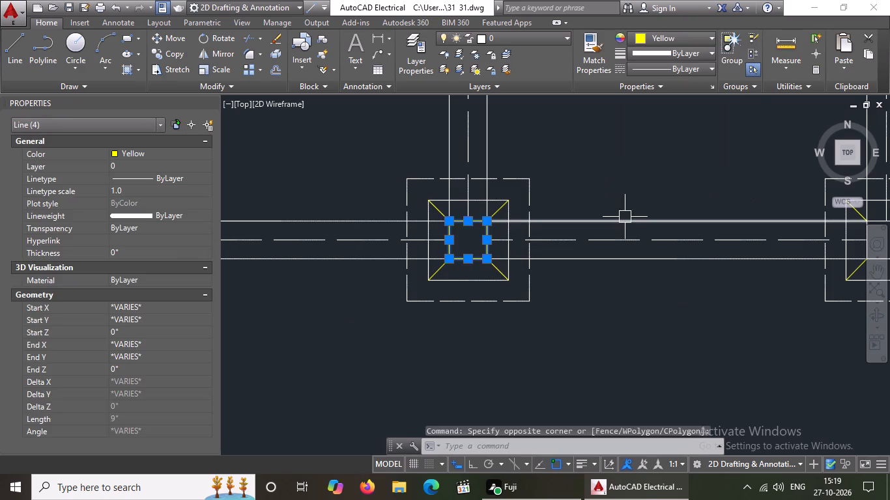
pyautogui.press('Escape')
# Colour the four lines of the inner square yellow on the third footing from the left in the third row.
pyautogui.scroll(-3, 588, 238)
pyautogui.scroll(4, 683, 221)
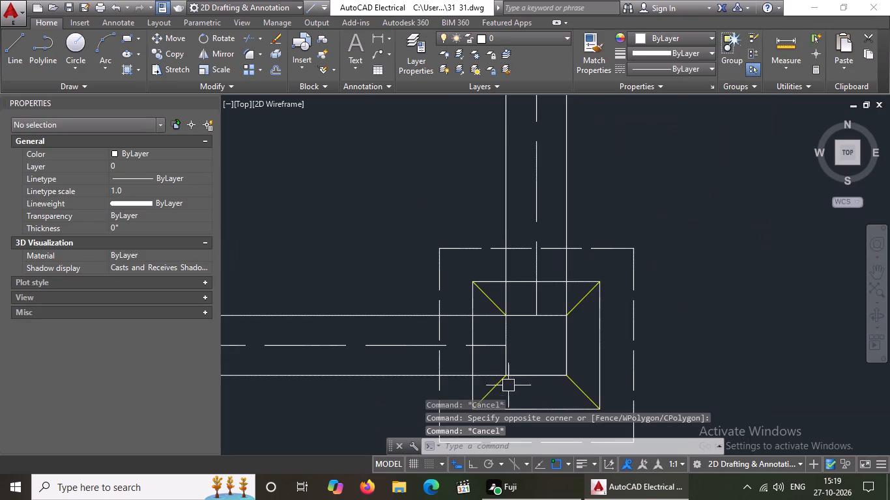
pyautogui.scroll(1, 517, 374)
pyautogui.scroll(-2, 534, 322)
pyautogui.scroll(2, 524, 400)
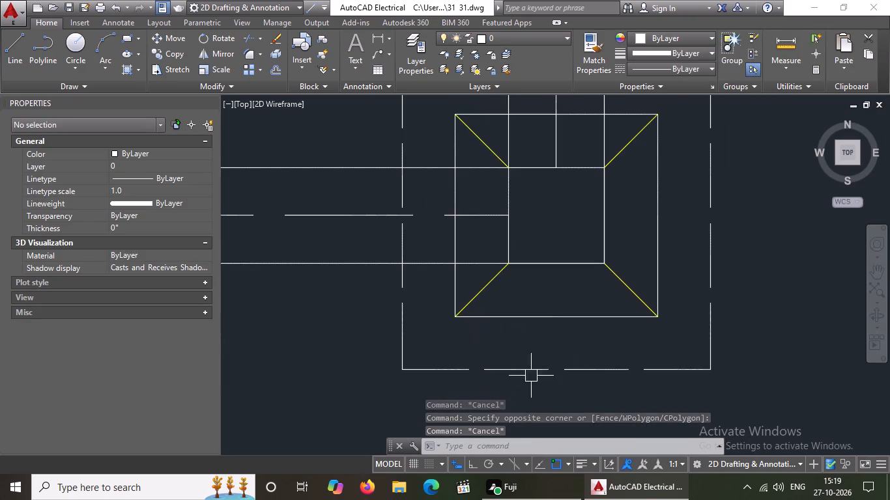
pyautogui.click(490, 132)
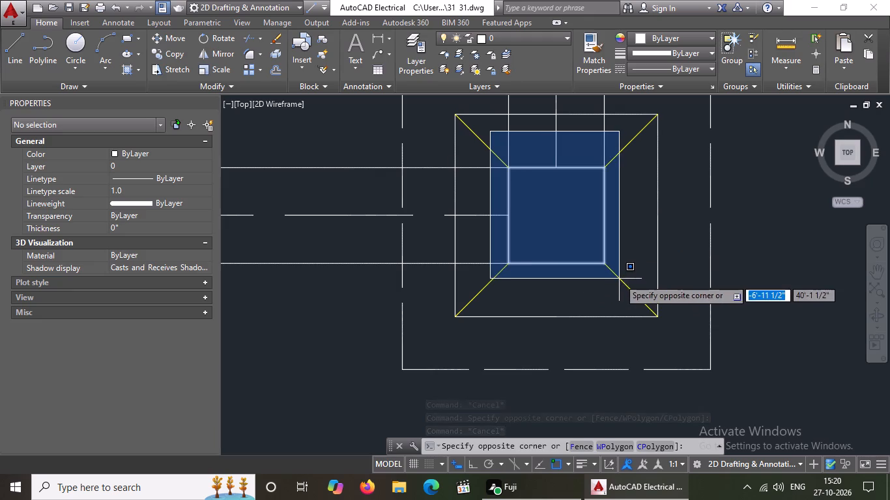
pyautogui.click(619, 278)
pyautogui.click(680, 36)
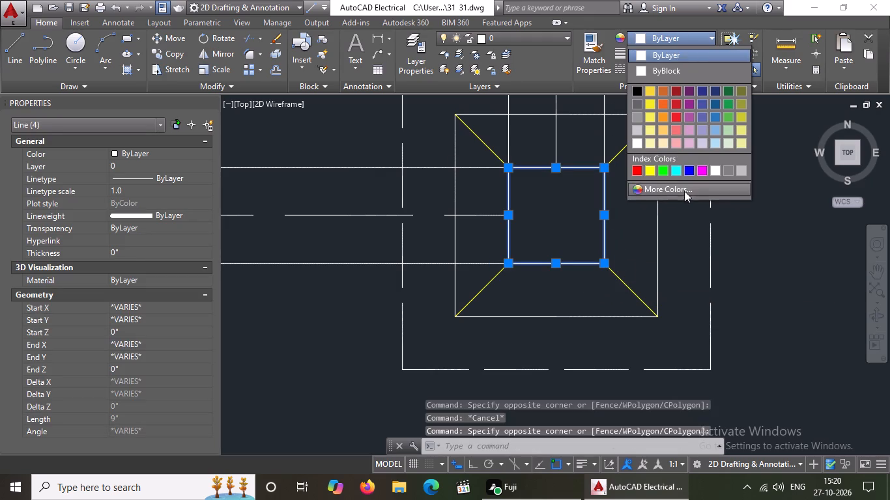
pyautogui.click(650, 169)
pyautogui.press('Escape')
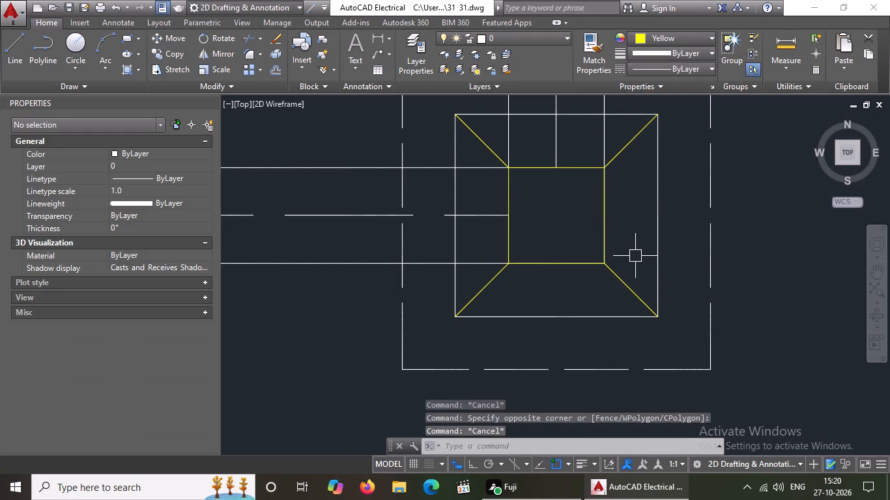
# Colour the four inner-square lines yellow on the third row's fourth footing from the left, where the lower beam is offset.
pyautogui.scroll(-5, 635, 256)
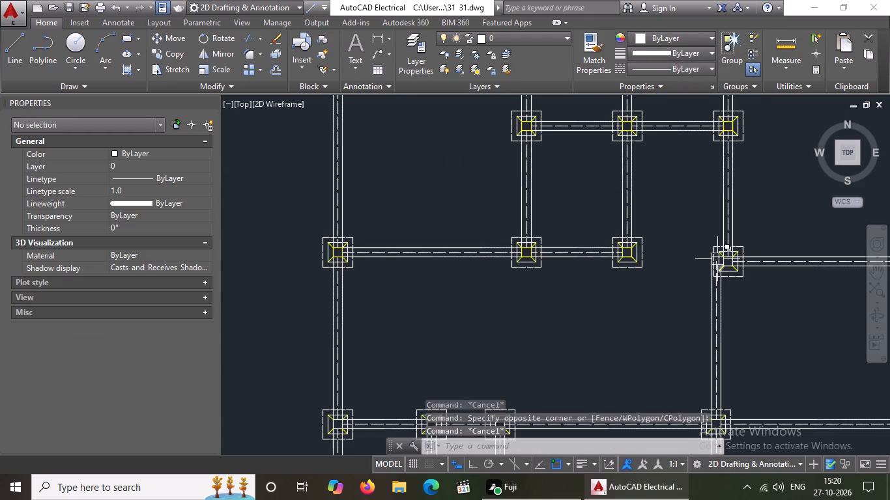
pyautogui.scroll(-1, 635, 267)
pyautogui.scroll(3, 733, 144)
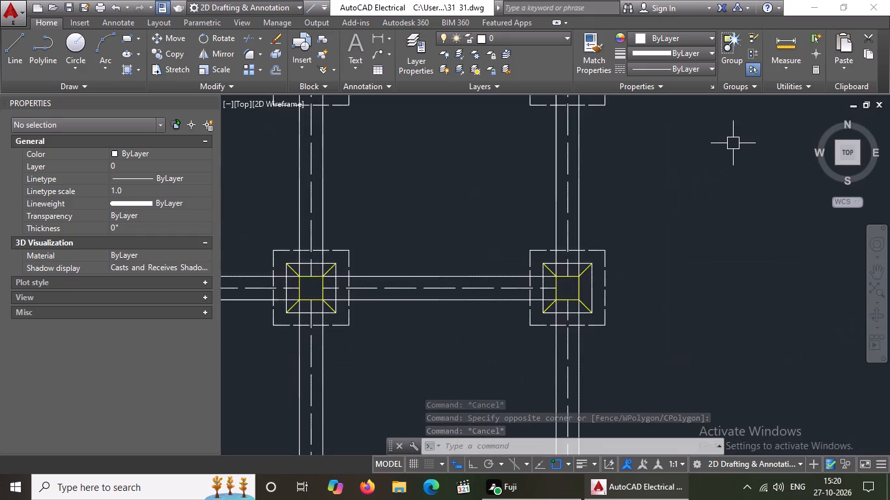
pyautogui.scroll(-2, 705, 148)
pyautogui.scroll(2, 739, 354)
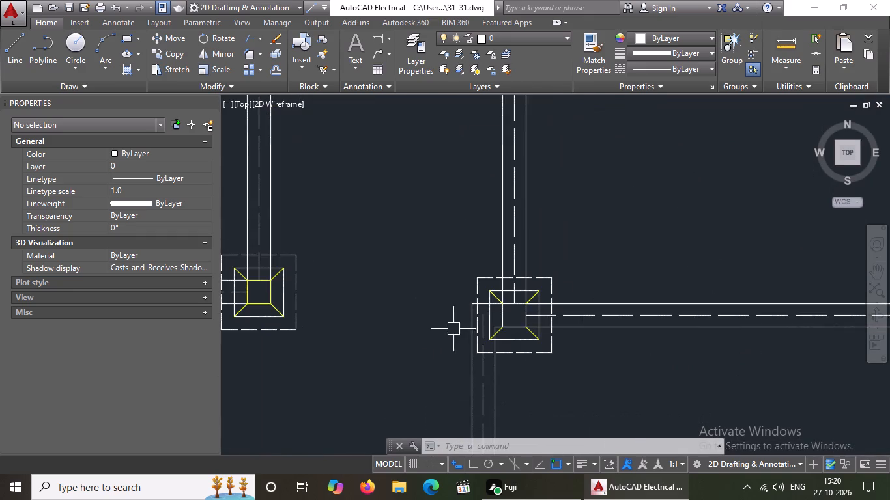
pyautogui.scroll(3, 482, 333)
pyautogui.click(534, 184)
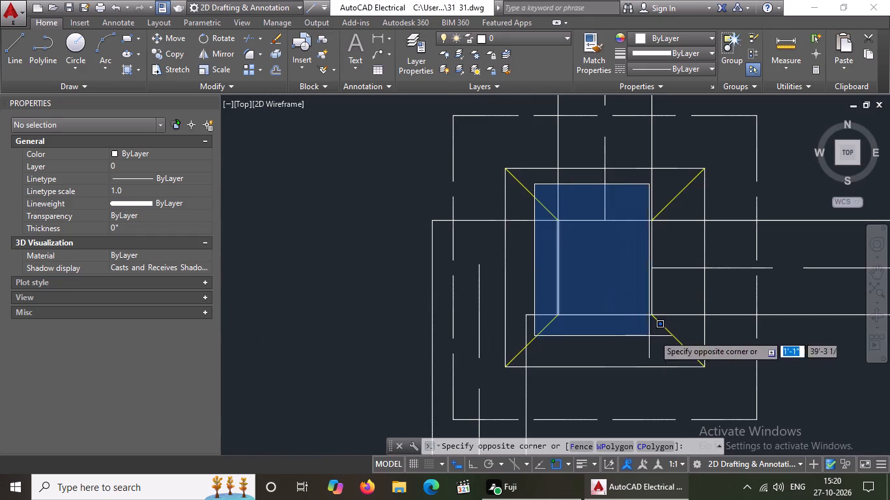
pyautogui.click(689, 332)
pyautogui.click(677, 40)
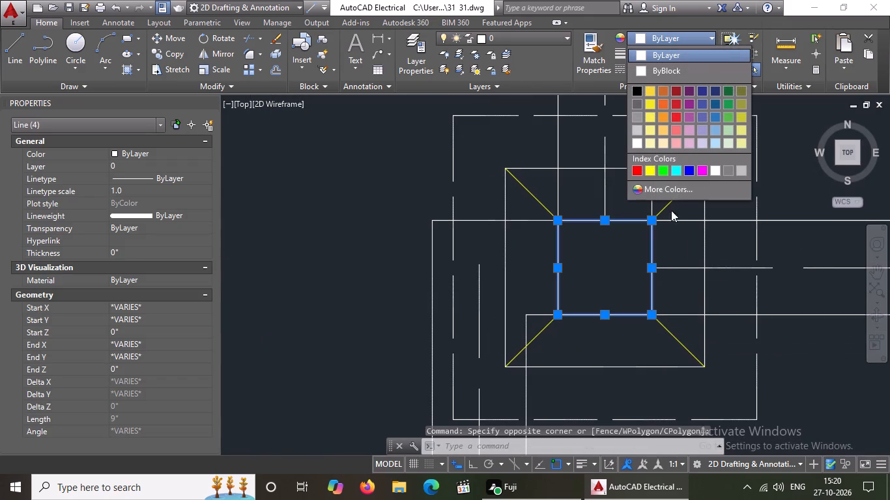
pyautogui.click(648, 169)
pyautogui.press('Escape')
# Colour the four lines of the inner square yellow on the rightmost footing of the third row.
pyautogui.scroll(-6, 571, 258)
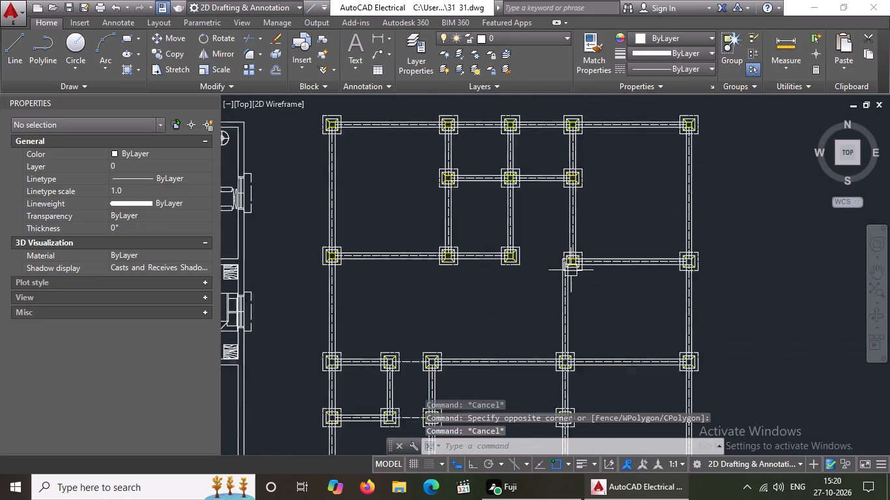
pyautogui.scroll(4, 681, 270)
pyautogui.scroll(2, 714, 218)
pyautogui.click(672, 122)
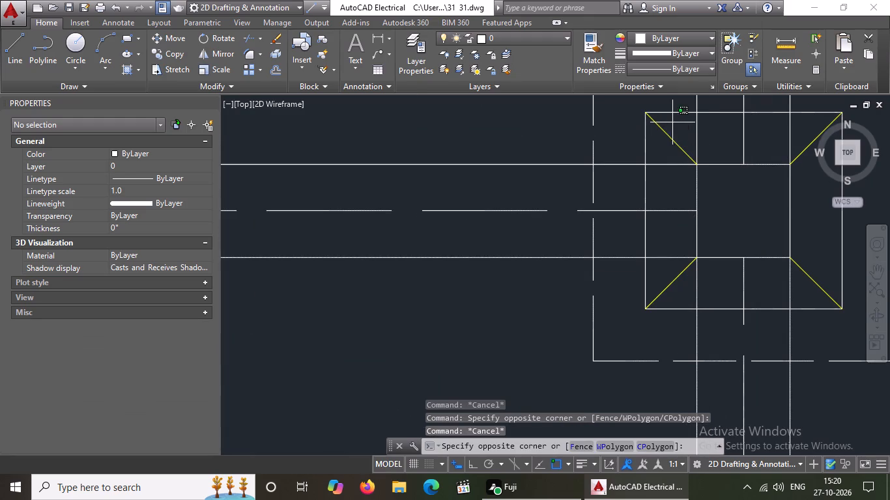
pyautogui.click(805, 269)
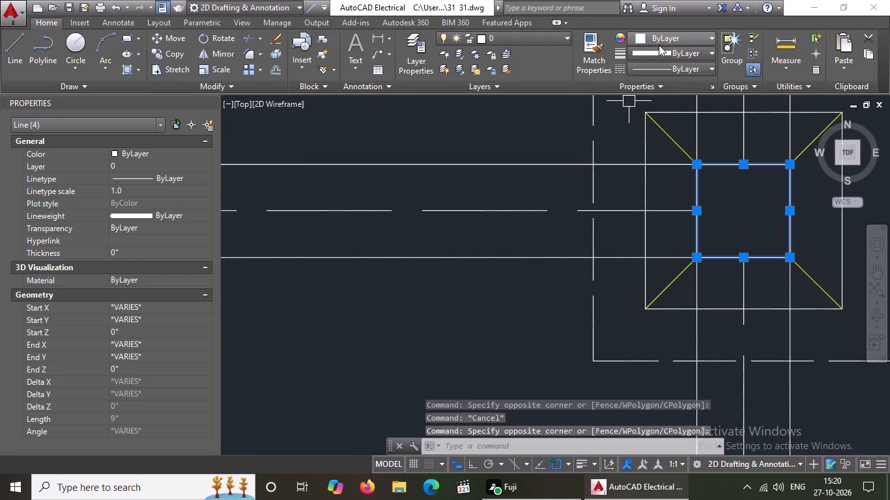
pyautogui.click(702, 38)
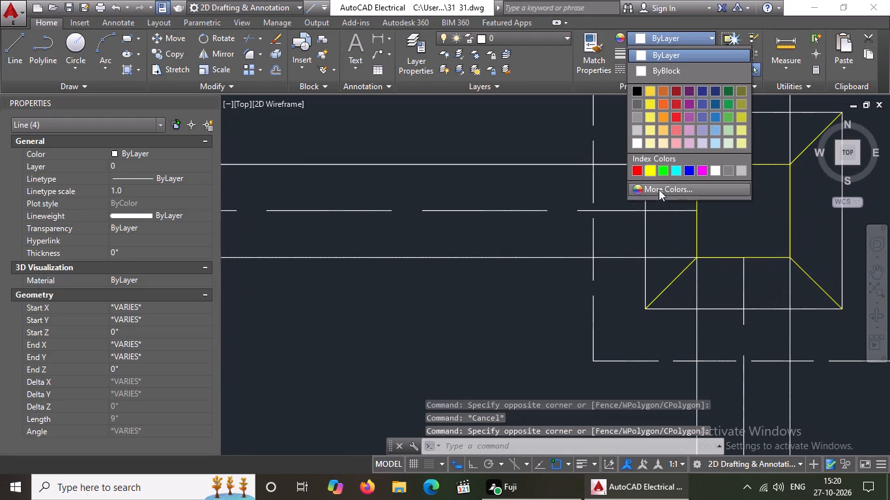
pyautogui.moveTo(646, 166); pyautogui.dragTo(646, 173)
pyautogui.scroll(-8, 618, 206)
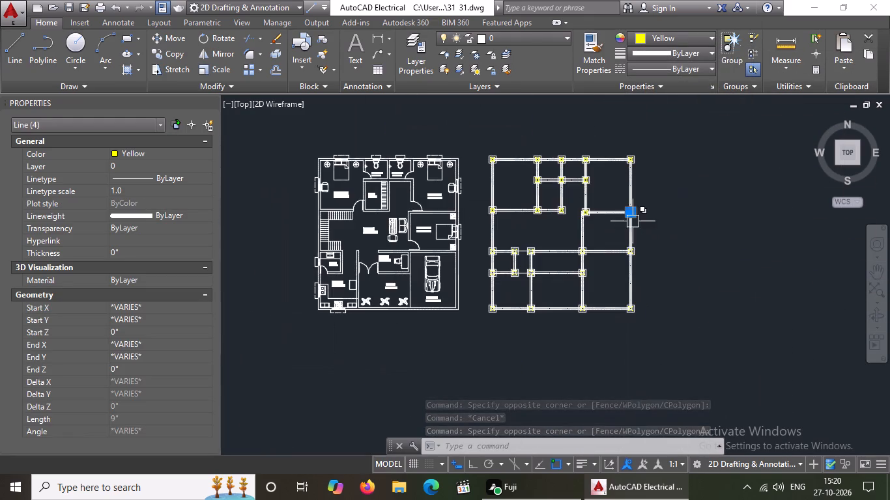
pyautogui.press('Escape')
# Colour the four lines of the inner square yellow on the rightmost footing of the fourth row from the top.
pyautogui.scroll(4, 636, 266)
pyautogui.scroll(5, 591, 159)
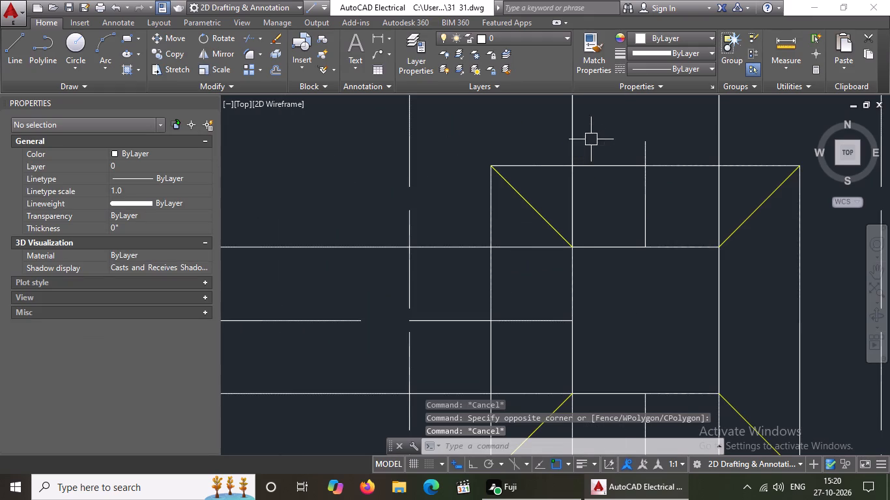
pyautogui.click(545, 193)
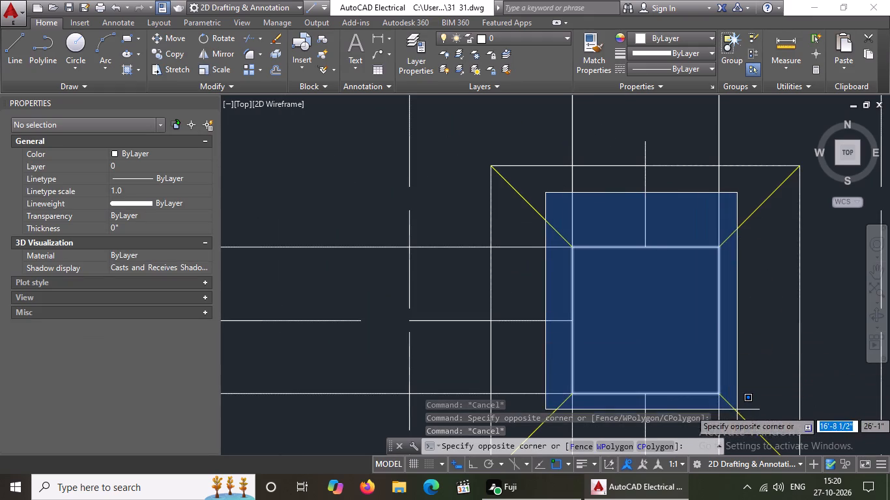
pyautogui.click(737, 409)
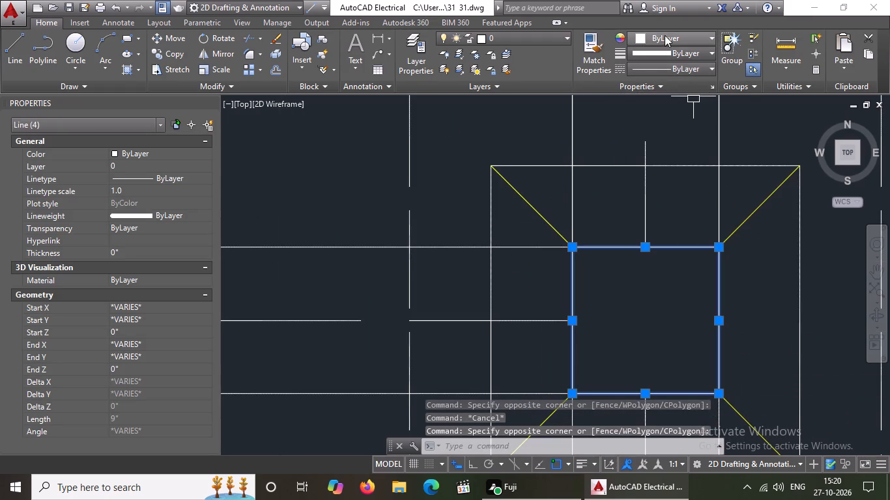
pyautogui.click(665, 35)
pyautogui.click(649, 170)
pyautogui.scroll(-4, 621, 167)
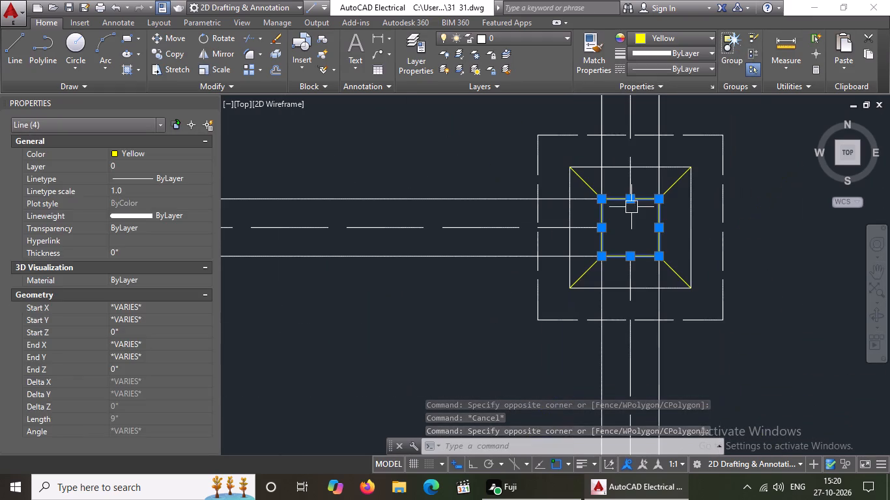
pyautogui.press('Escape')
# Colour the four lines of the inner square yellow on the fourth row's second footing from the right.
pyautogui.scroll(-5, 631, 215)
pyautogui.scroll(5, 511, 219)
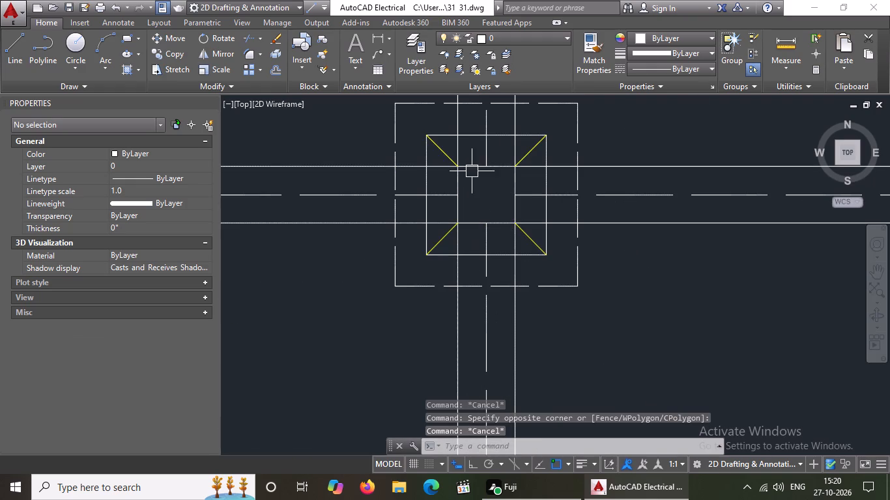
pyautogui.scroll(2, 443, 145)
pyautogui.click(442, 146)
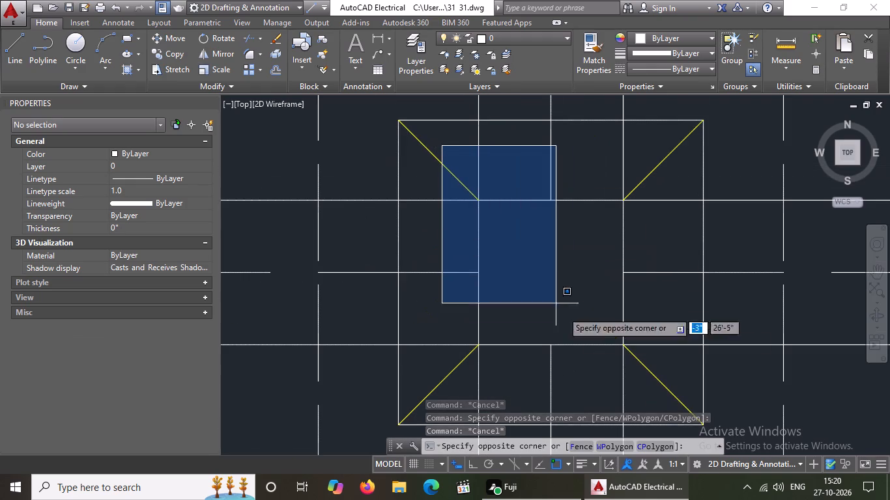
pyautogui.click(642, 371)
pyautogui.click(669, 36)
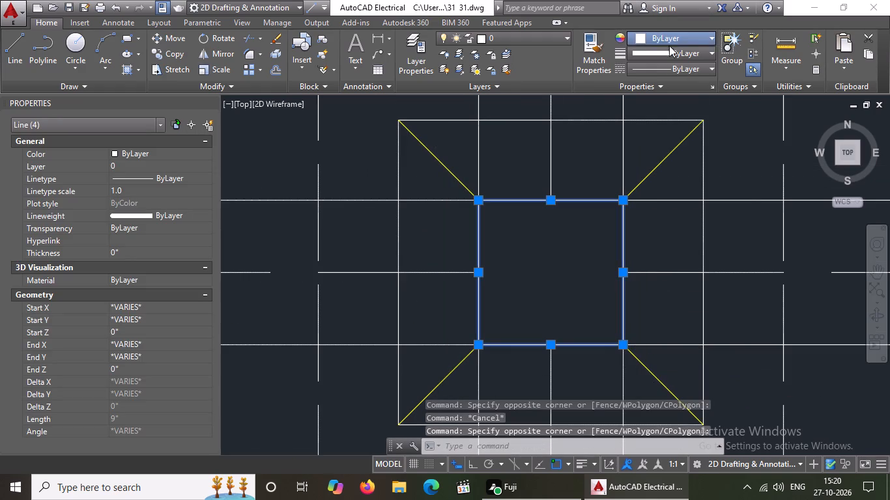
pyautogui.click(648, 167)
pyautogui.scroll(-5, 443, 212)
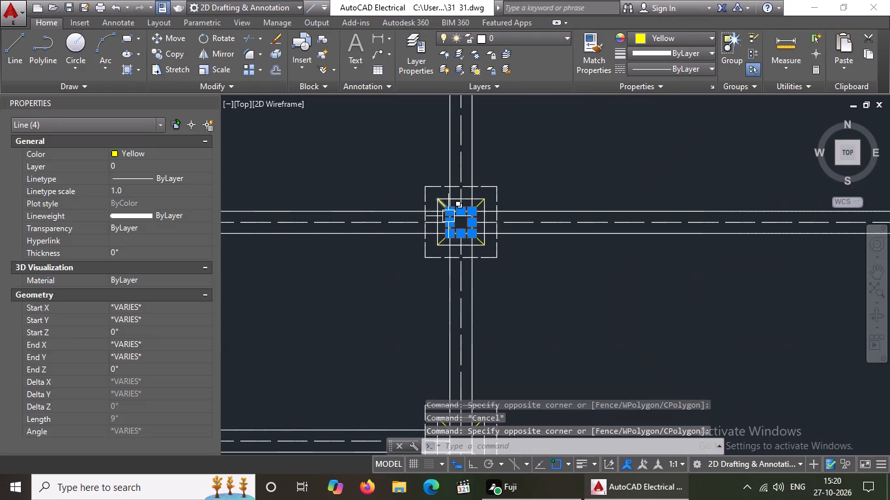
# Colour the four lines of the inner square yellow on the fourth row's third footing from the left.
pyautogui.press('Escape')
pyautogui.scroll(-3, 448, 216)
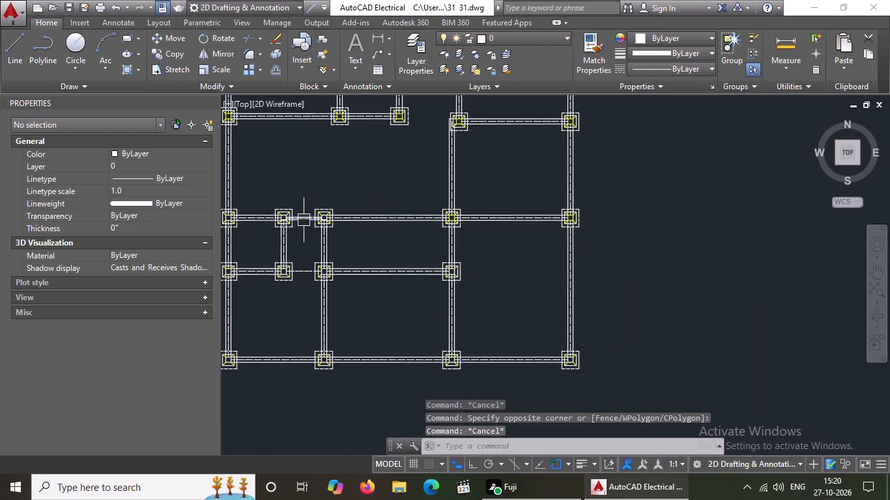
pyautogui.scroll(6, 304, 220)
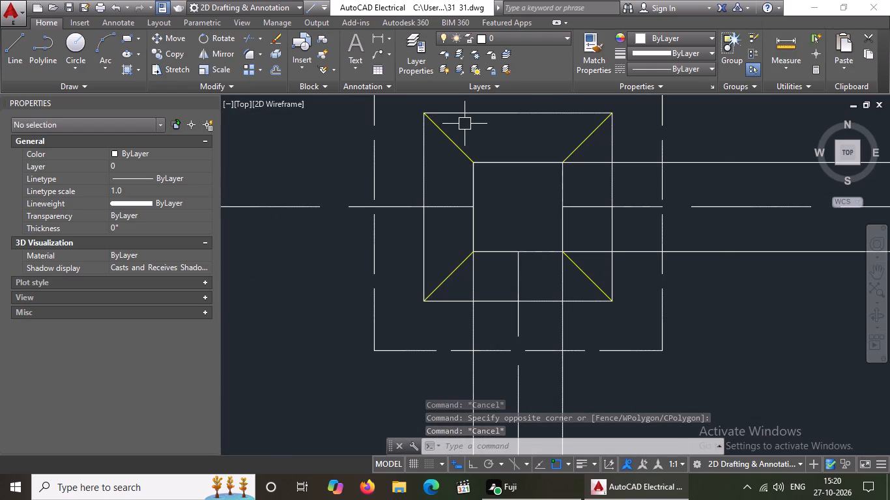
pyautogui.click(462, 128)
pyautogui.click(579, 281)
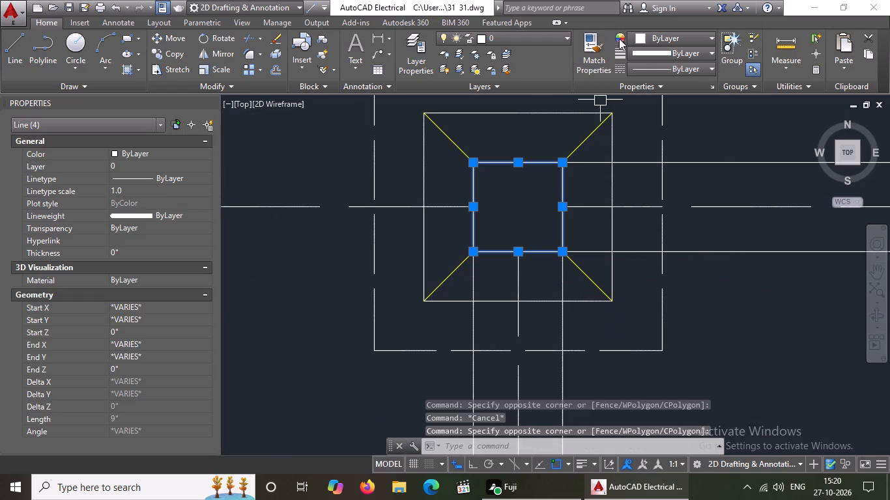
pyautogui.click(650, 34)
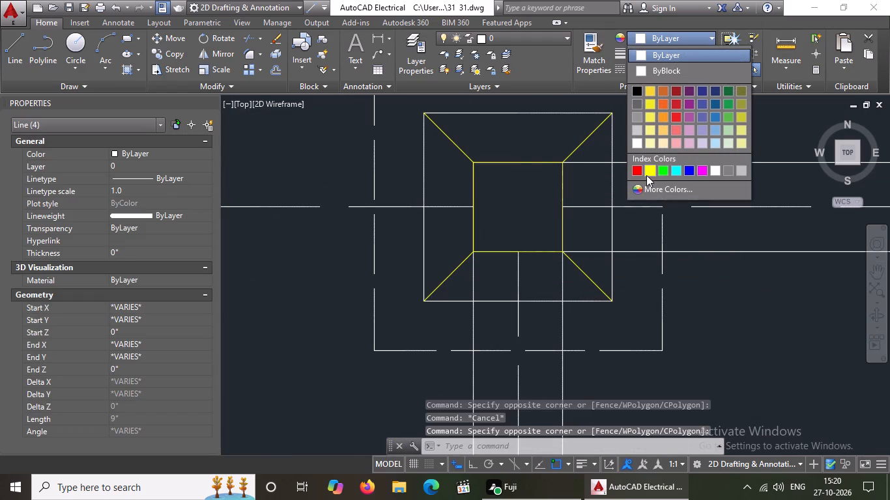
pyautogui.click(648, 167)
pyautogui.scroll(-5, 426, 219)
pyautogui.press('Escape')
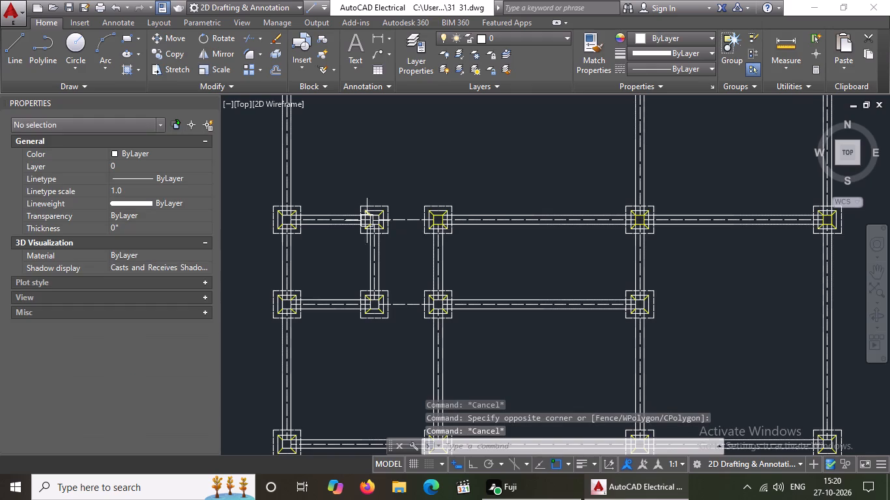
# Colour the four lines of the inner square yellow on the fourth row's second footing from the left.
pyautogui.scroll(6, 367, 221)
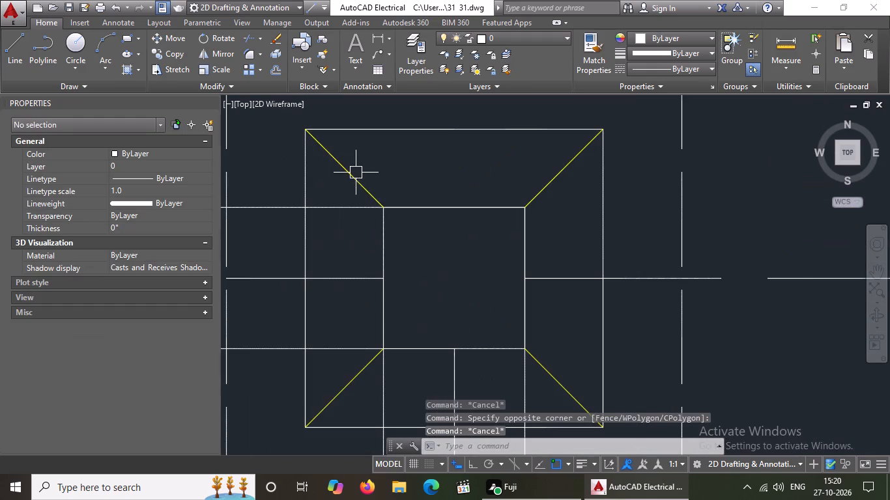
pyautogui.click(366, 163)
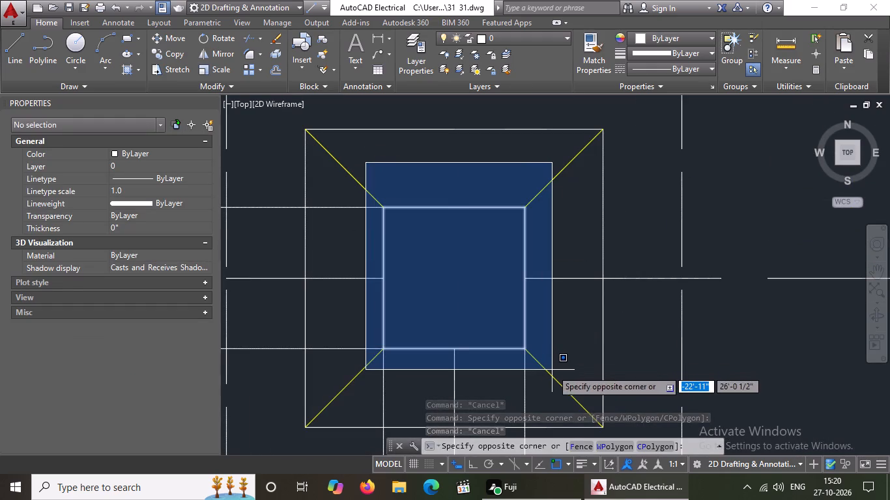
pyautogui.click(552, 370)
pyautogui.click(639, 35)
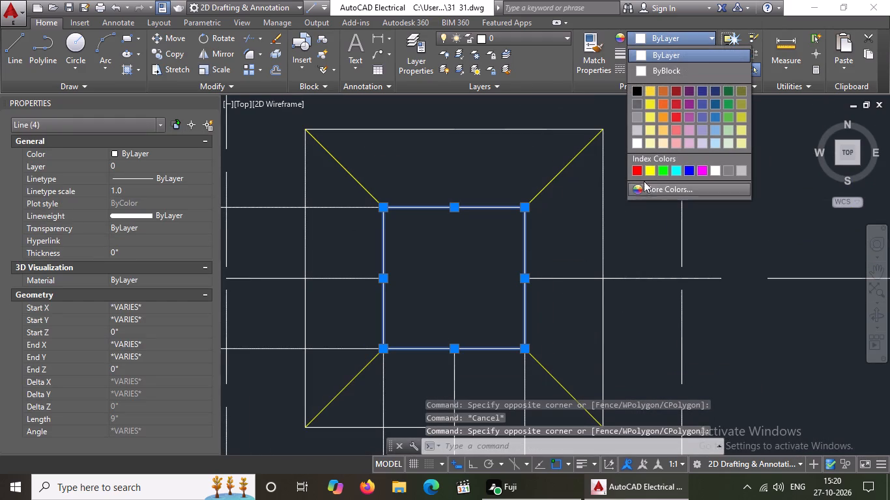
pyautogui.click(649, 169)
pyautogui.scroll(-5, 467, 240)
pyautogui.press('Escape')
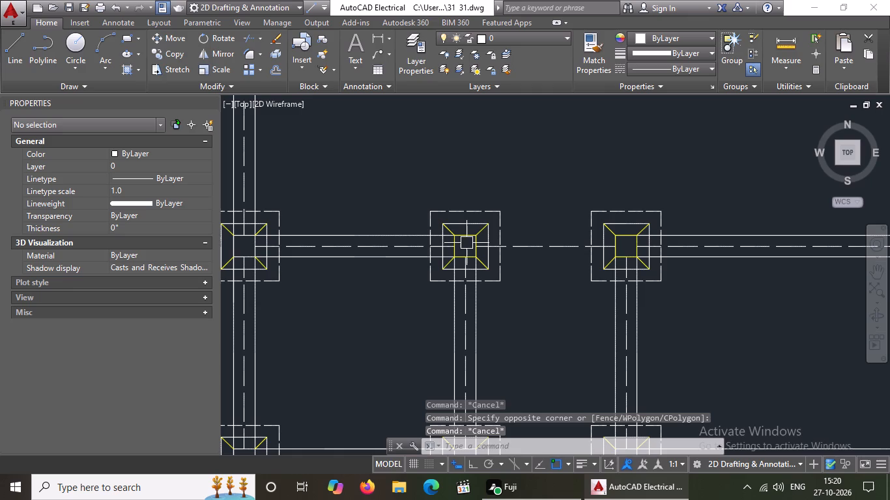
# Colour the side and bottom lines of the inner square yellow on the leftmost footing of the fourth row.
pyautogui.scroll(-2, 237, 257)
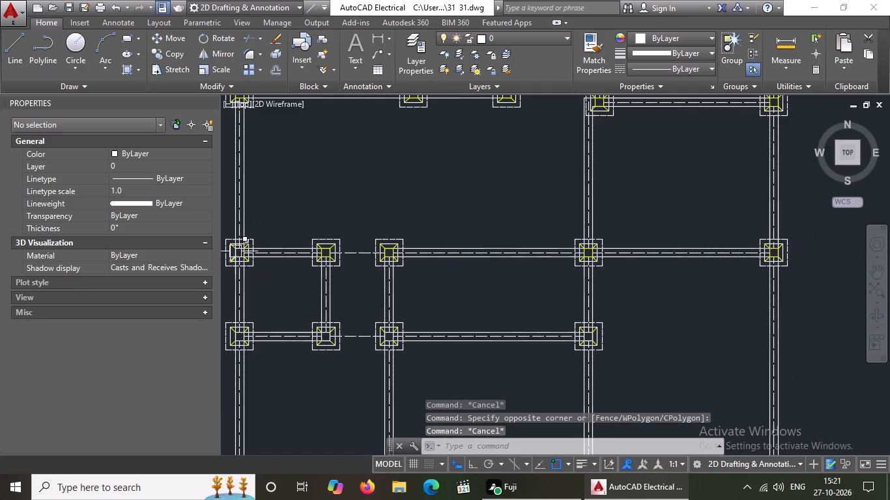
pyautogui.moveTo(235, 251); pyautogui.dragTo(345, 292, button='middle')
pyautogui.scroll(2, 345, 294)
pyautogui.scroll(2, 419, 290)
pyautogui.scroll(-1, 306, 270)
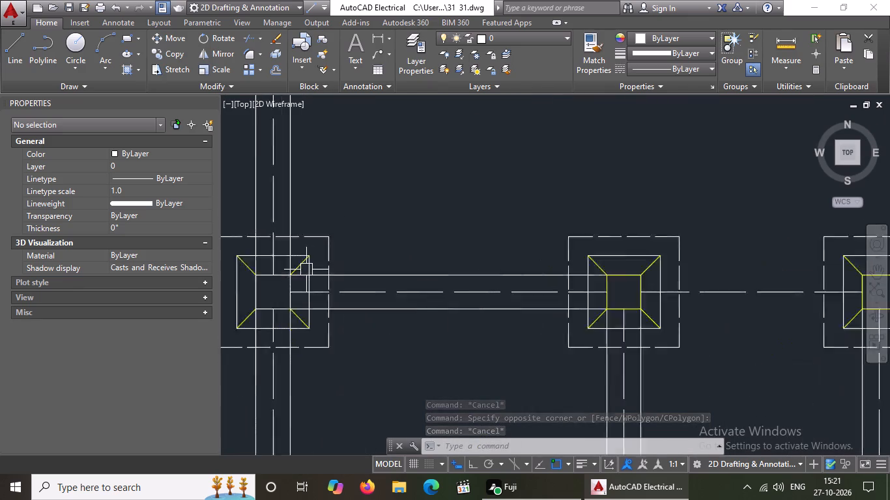
pyautogui.scroll(-2, 307, 271)
pyautogui.scroll(3, 272, 279)
pyautogui.scroll(2, 336, 252)
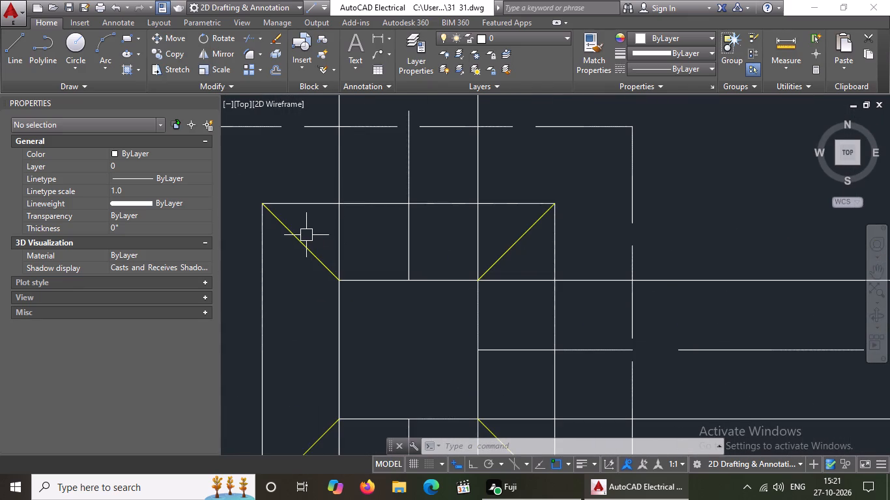
pyautogui.click(306, 233)
pyautogui.scroll(-4, 487, 368)
pyautogui.scroll(4, 488, 383)
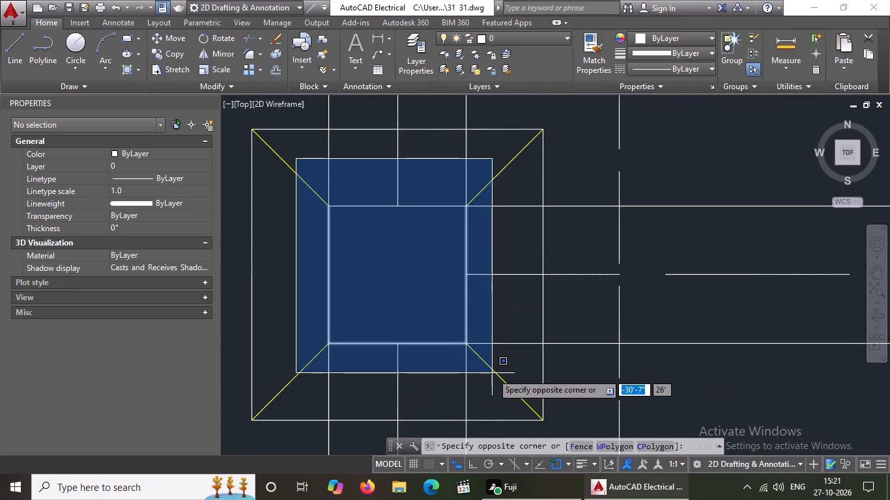
pyautogui.click(494, 366)
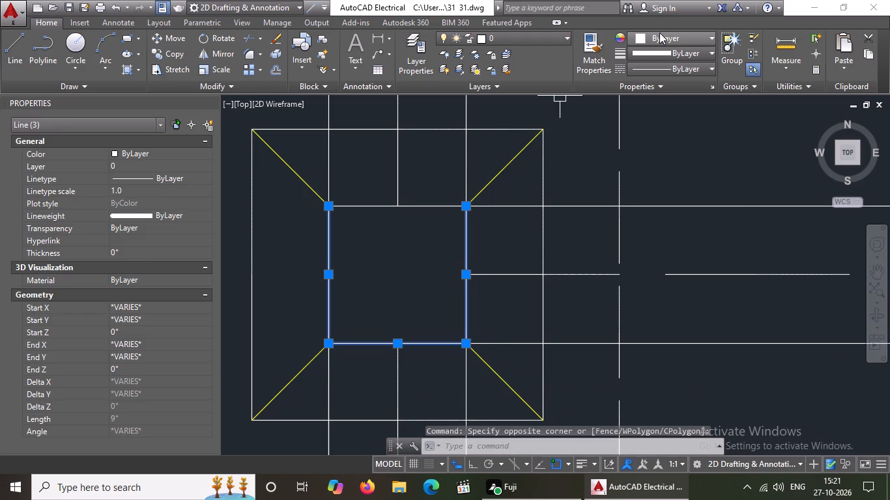
pyautogui.click(660, 33)
pyautogui.click(648, 168)
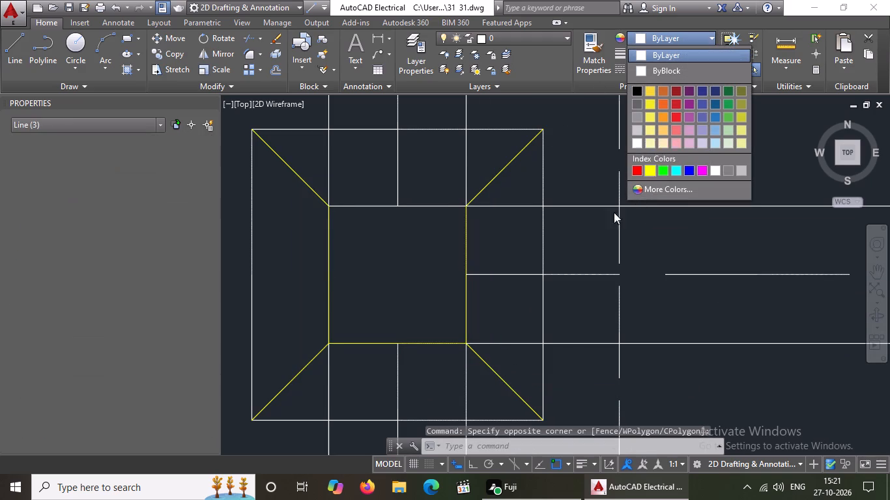
pyautogui.press('Escape')
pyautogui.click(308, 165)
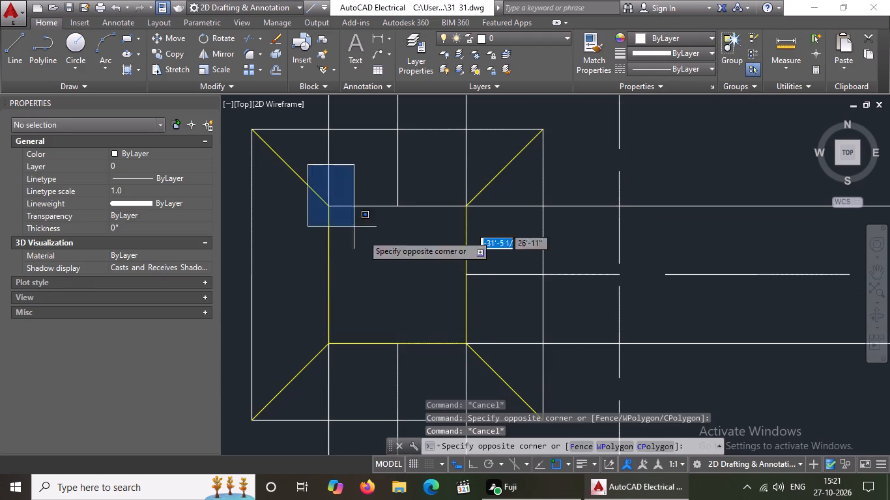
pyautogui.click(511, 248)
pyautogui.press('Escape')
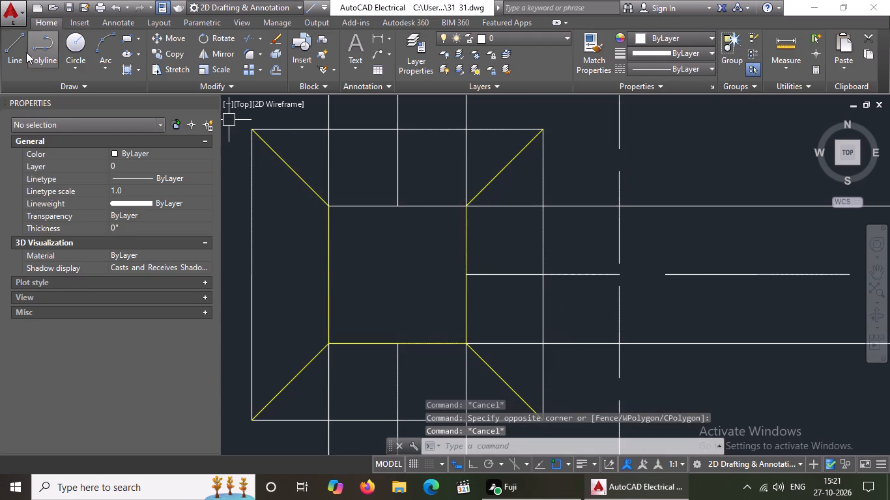
# Set the current colour to yellow and draw a line along the inner square's top edge on the fourth row's leftmost footing.
pyautogui.click(23, 49)
pyautogui.click(670, 37)
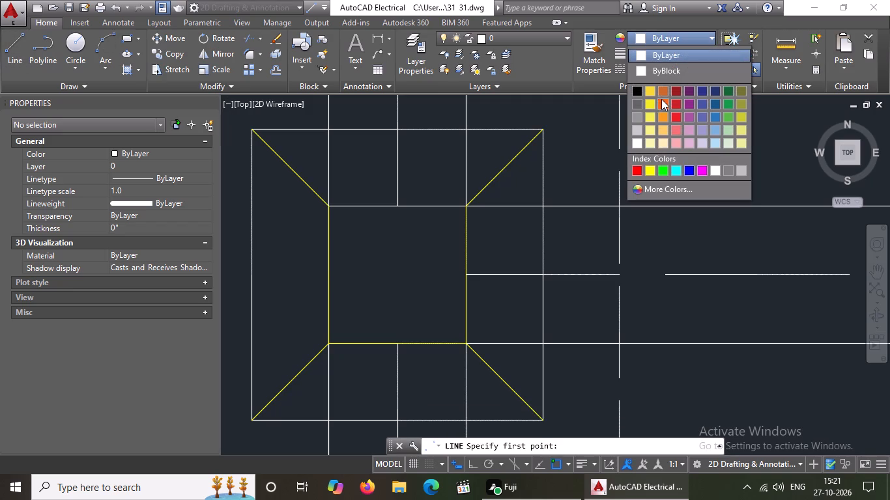
pyautogui.click(652, 168)
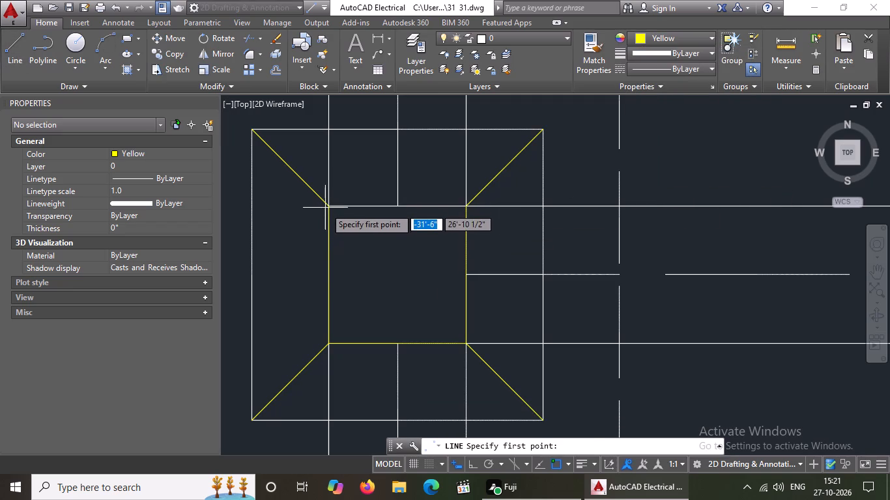
pyautogui.moveTo(328, 202); pyautogui.dragTo(334, 204)
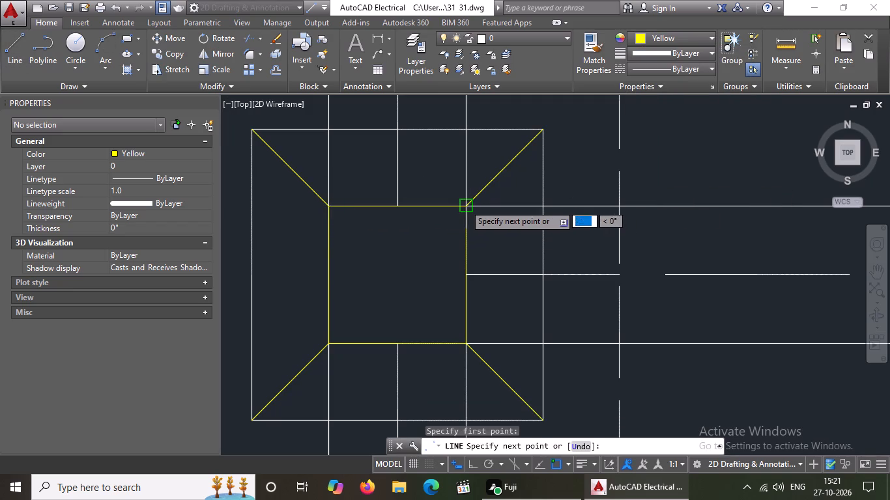
pyautogui.click(465, 204)
pyautogui.press('Escape')
# Colour the four lines of the inner square yellow on the leftmost footing of the fifth row.
pyautogui.scroll(-7, 462, 222)
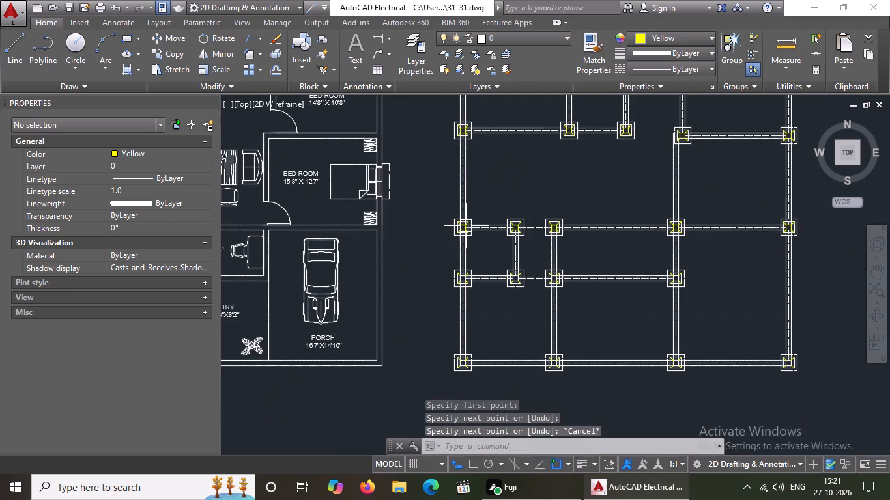
pyautogui.scroll(3, 500, 299)
pyautogui.scroll(2, 308, 186)
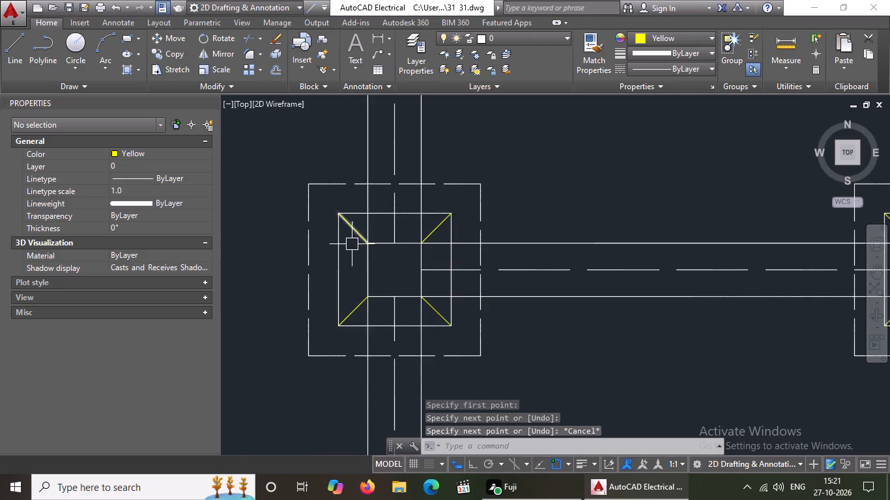
pyautogui.scroll(2, 352, 245)
pyautogui.moveTo(347, 182); pyautogui.dragTo(358, 199)
pyautogui.moveTo(558, 391); pyautogui.dragTo(557, 367)
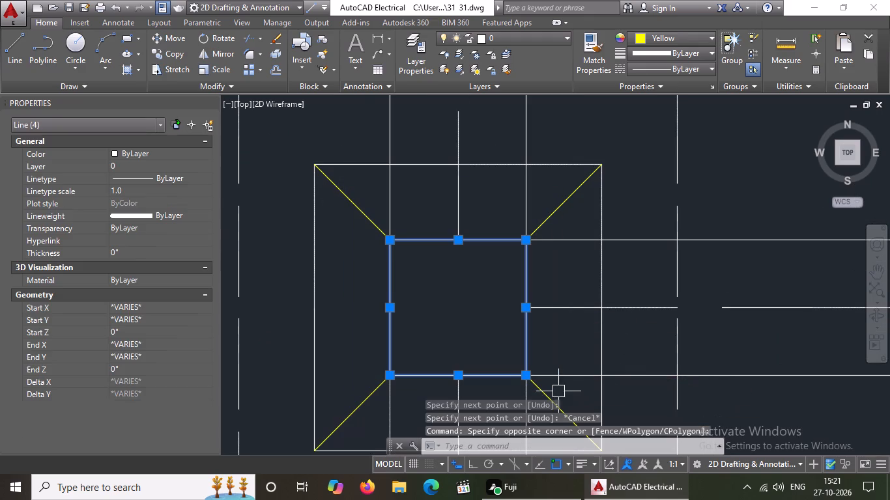
pyautogui.click(698, 42)
pyautogui.click(645, 166)
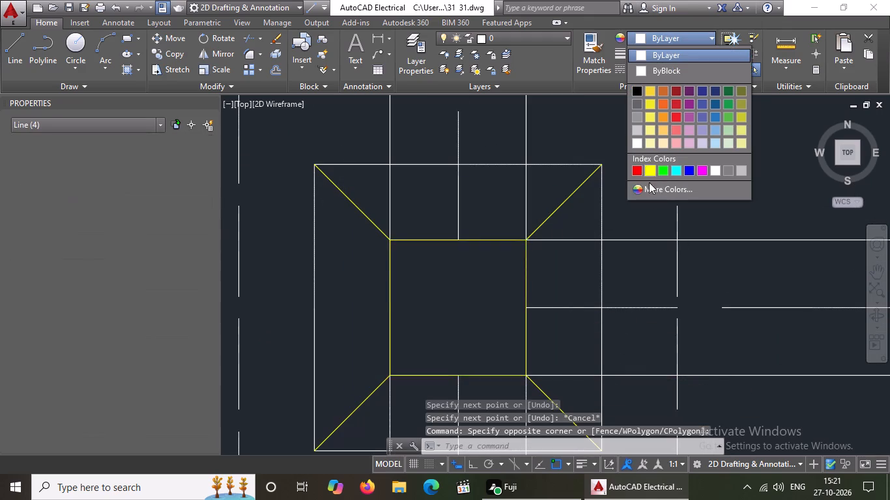
pyautogui.press('Escape')
# Colour the four lines of the inner square yellow on the fifth row's second footing from the left.
pyautogui.scroll(-4, 465, 238)
pyautogui.scroll(3, 753, 242)
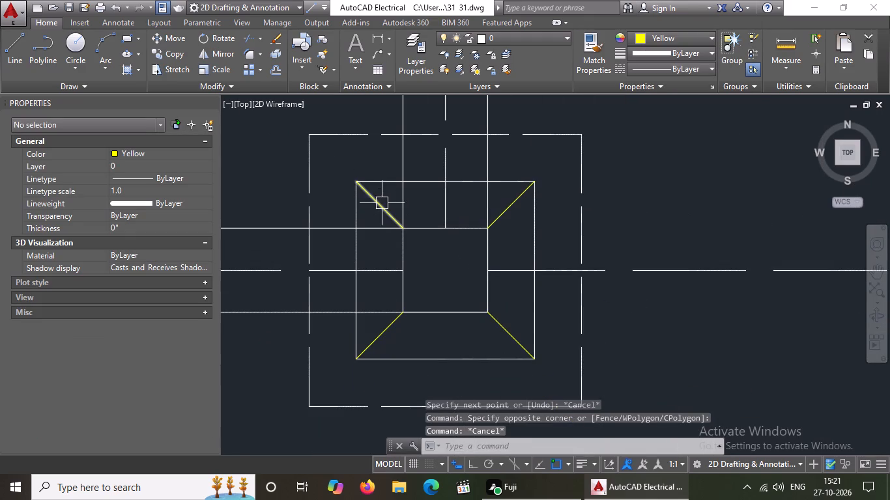
pyautogui.click(377, 193)
pyautogui.press('Escape')
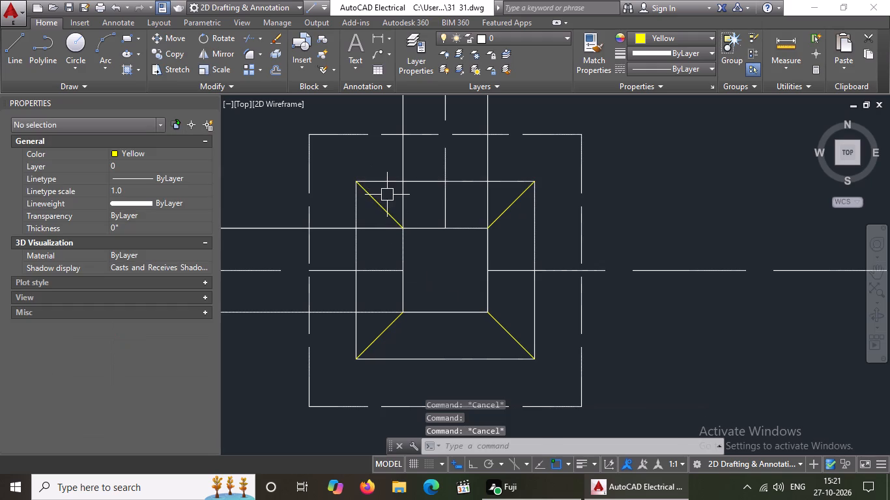
pyautogui.click(387, 195)
pyautogui.click(504, 327)
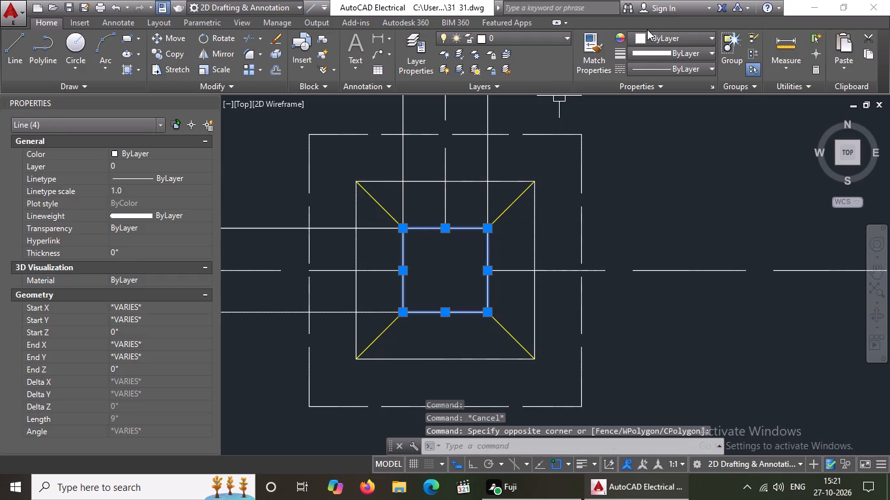
pyautogui.click(648, 29)
pyautogui.click(648, 38)
pyautogui.click(652, 172)
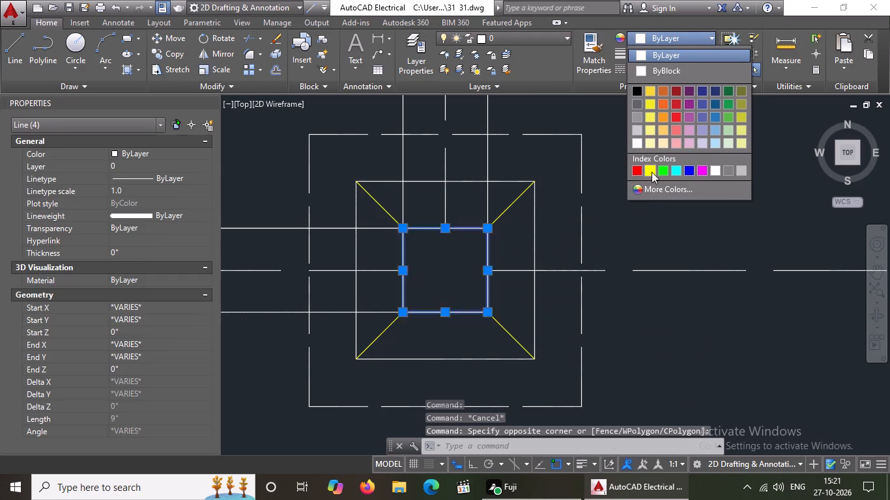
pyautogui.scroll(-5, 384, 285)
pyautogui.press('Escape')
# Colour the four lines of the inner square yellow on the fifth row's third footing from the left.
pyautogui.scroll(3, 533, 284)
pyautogui.scroll(2, 288, 277)
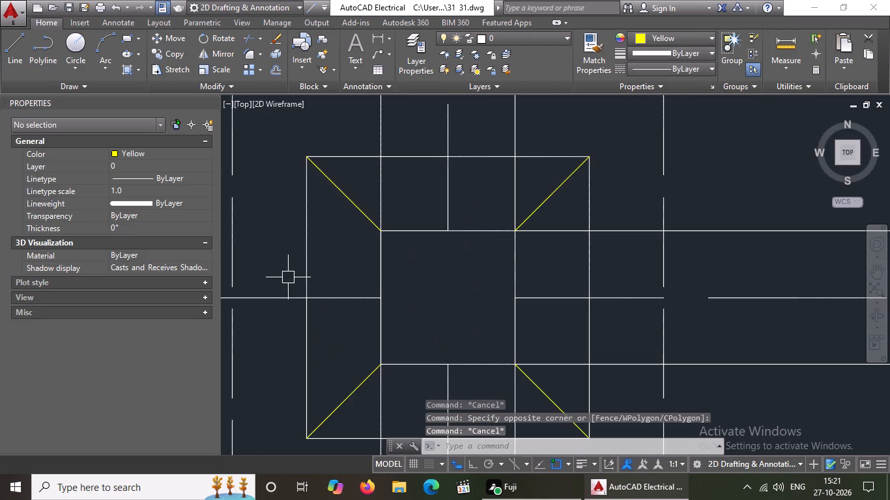
pyautogui.moveTo(358, 186); pyautogui.dragTo(359, 193)
pyautogui.click(541, 380)
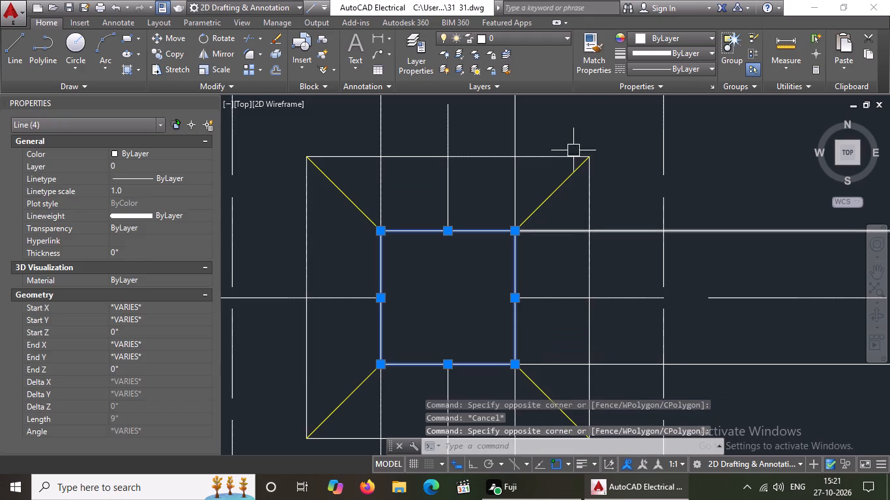
pyautogui.moveTo(650, 38); pyautogui.dragTo(650, 44)
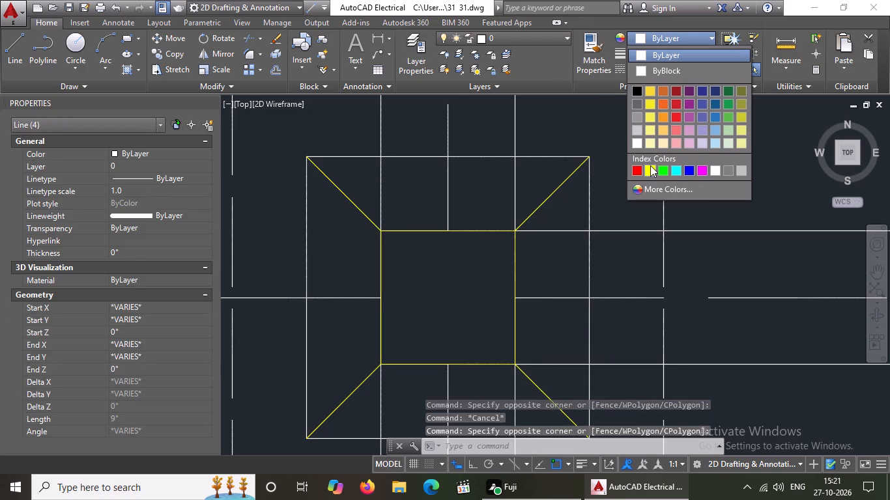
pyautogui.click(650, 165)
pyautogui.scroll(-4, 472, 221)
pyautogui.press('Escape')
# Colour the four lines of the inner square yellow on the bottom row's leftmost footing.
pyautogui.scroll(-2, 476, 243)
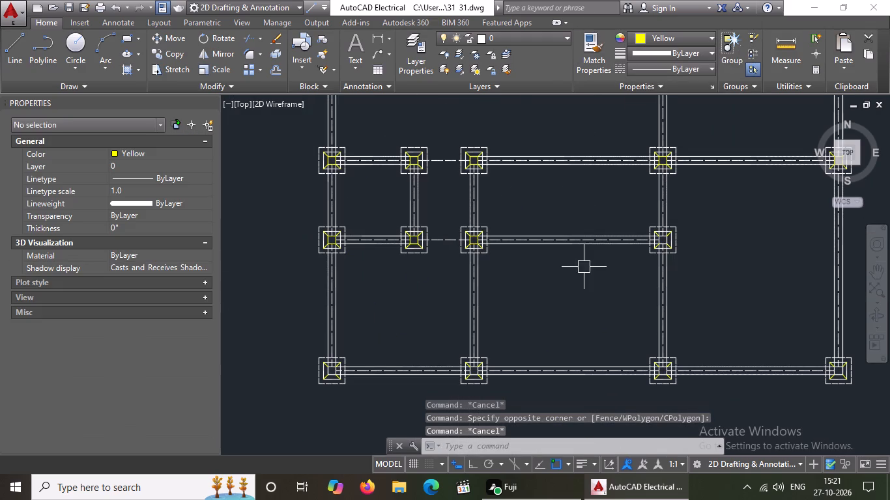
pyautogui.scroll(2, 309, 419)
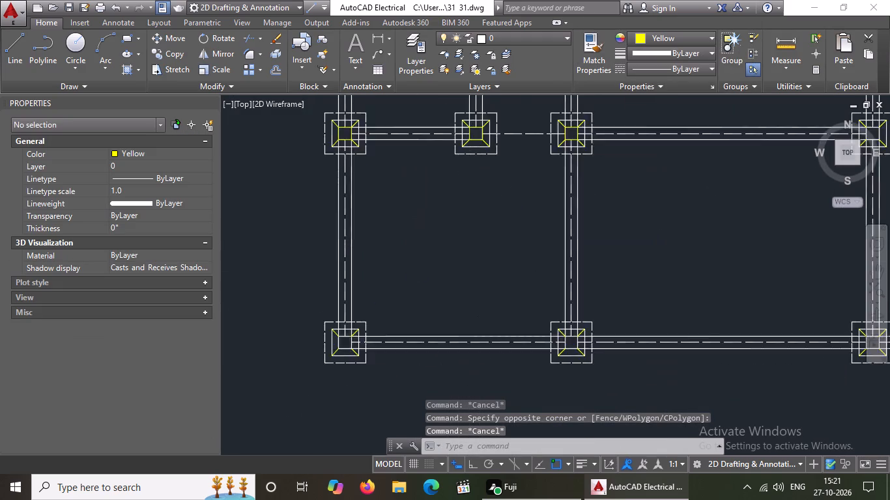
pyautogui.scroll(3, 367, 303)
pyautogui.click(300, 210)
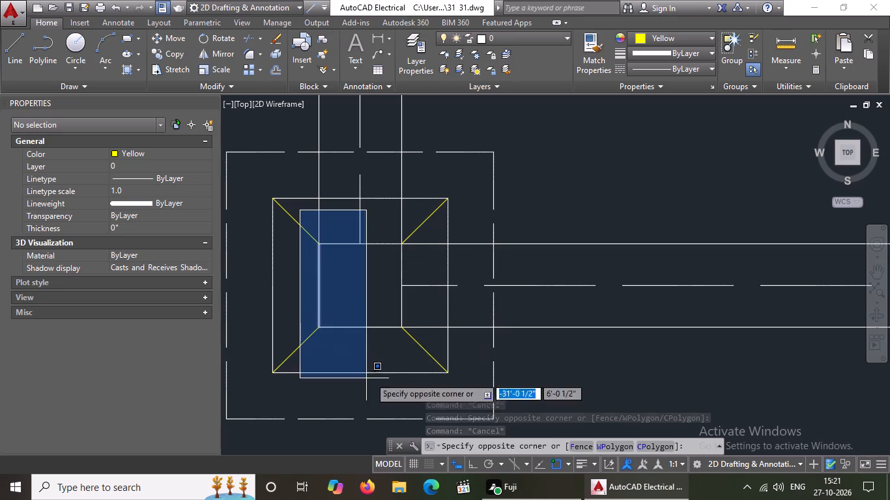
pyautogui.moveTo(422, 348); pyautogui.dragTo(422, 342)
pyautogui.click(653, 36)
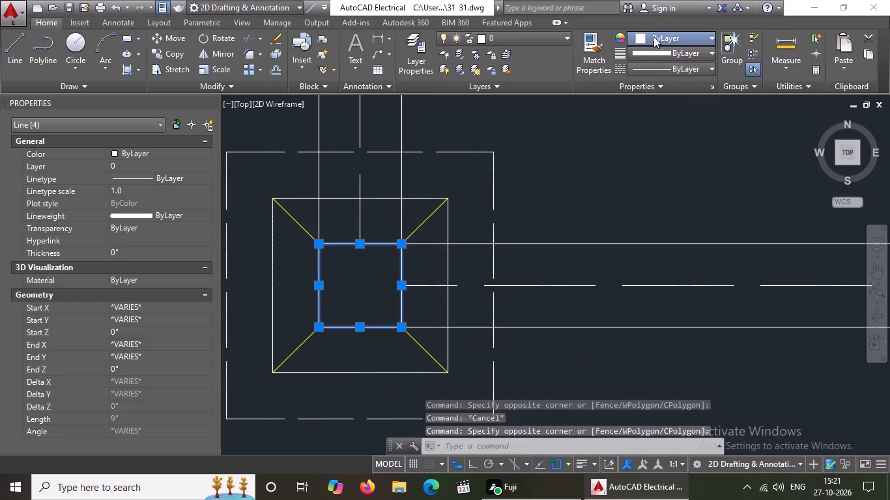
pyautogui.click(649, 169)
pyautogui.scroll(-5, 330, 290)
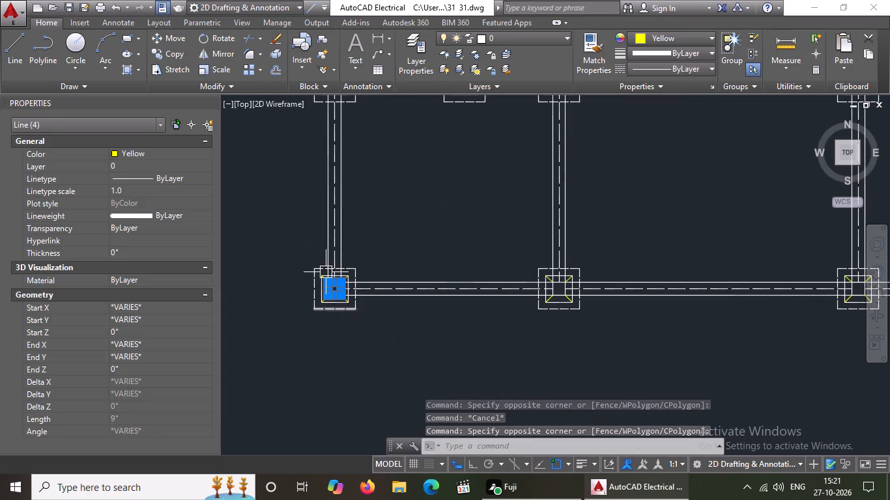
pyautogui.press('Escape')
# Colour the two side lines and the bottom line of the inner square yellow on the bottom row's second footing from the left.
pyautogui.scroll(3, 562, 298)
pyautogui.scroll(3, 518, 227)
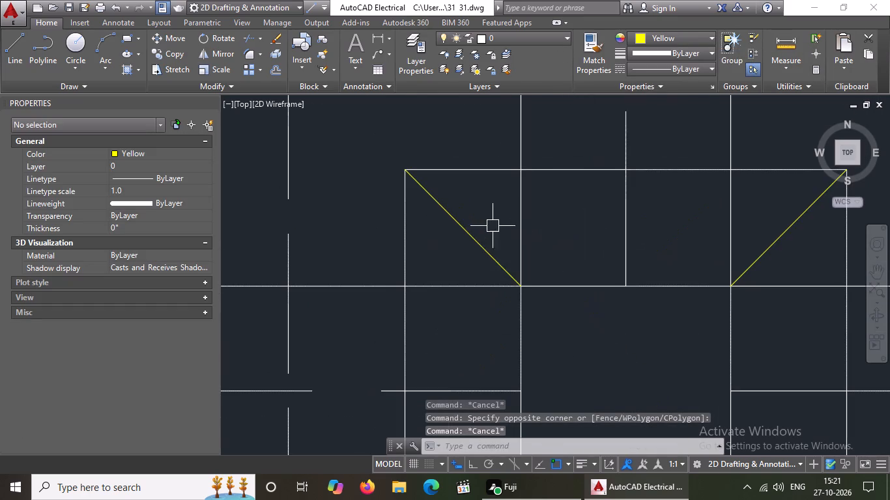
pyautogui.click(482, 223)
pyautogui.scroll(-3, 485, 229)
pyautogui.scroll(-3, 612, 314)
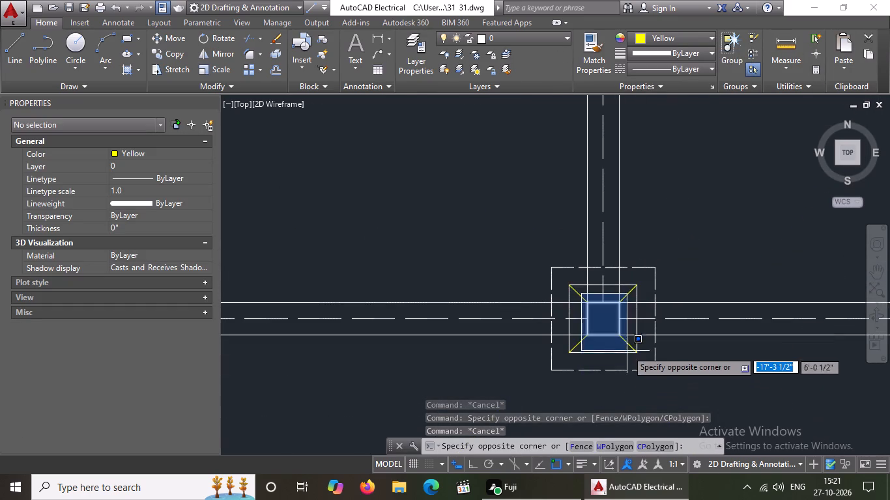
pyautogui.scroll(4, 627, 348)
pyautogui.click(601, 311)
pyautogui.click(677, 39)
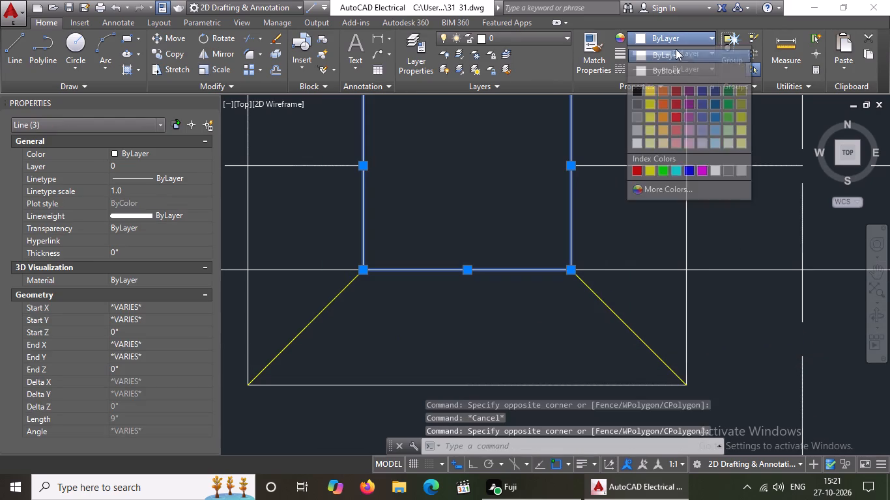
pyautogui.click(650, 167)
# Colour the remaining top line of the inner square yellow on the bottom row's second footing from the left.
pyautogui.scroll(-6, 564, 230)
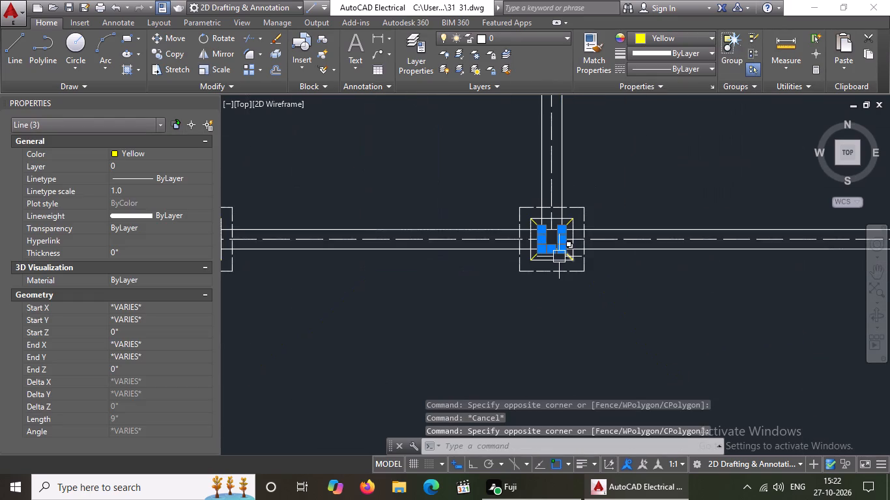
pyautogui.scroll(-2, 559, 253)
pyautogui.scroll(4, 568, 238)
pyautogui.scroll(3, 498, 255)
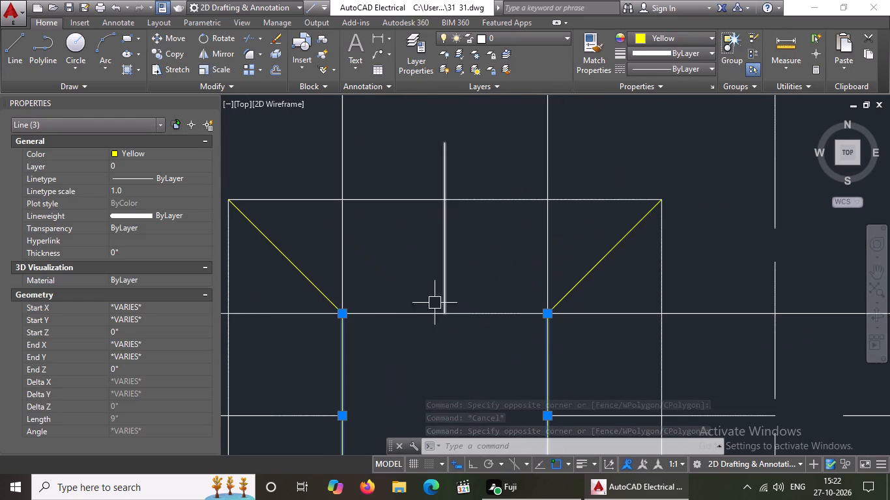
pyautogui.click(416, 316)
pyautogui.click(655, 36)
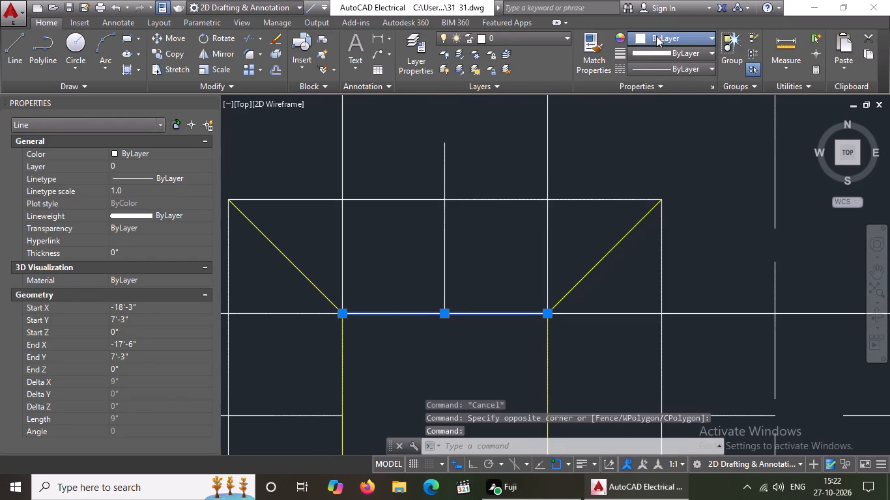
pyautogui.click(650, 166)
pyautogui.scroll(-8, 502, 307)
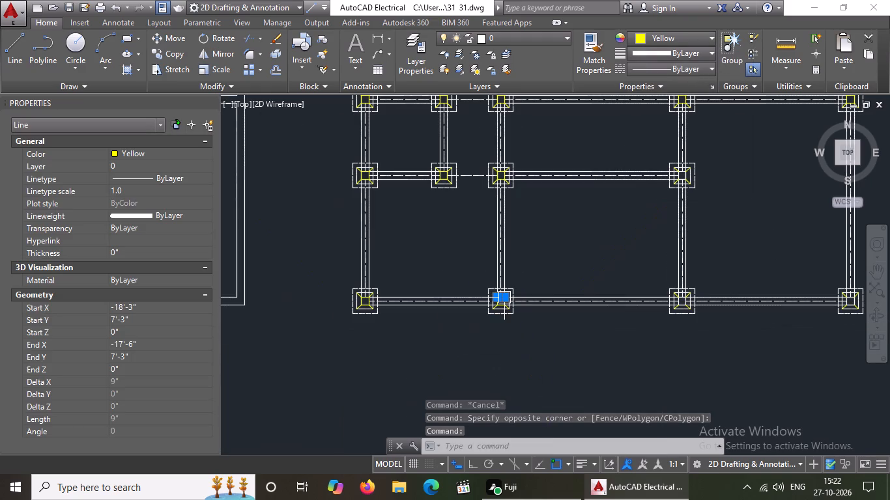
pyautogui.press('Escape')
# Colour the four lines of the inner square yellow on the bottom row's third footing from the left.
pyautogui.scroll(3, 696, 311)
pyautogui.scroll(4, 629, 270)
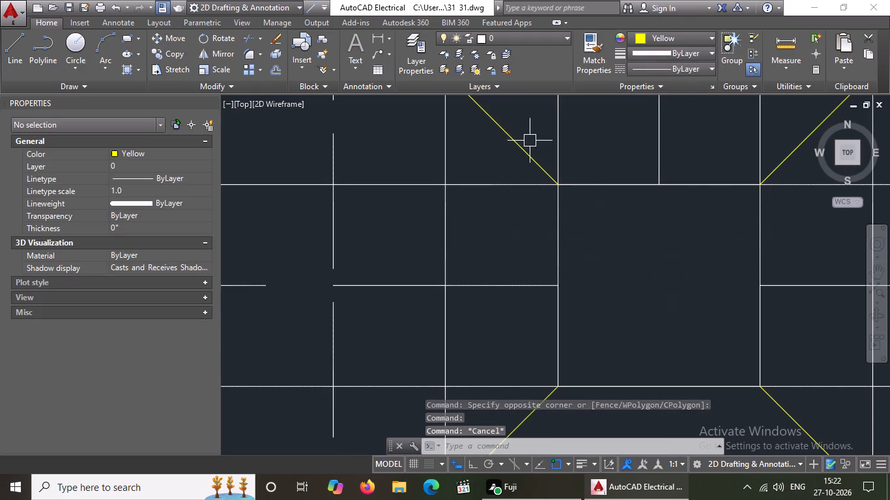
pyautogui.moveTo(516, 119); pyautogui.dragTo(517, 128)
pyautogui.scroll(-4, 525, 163)
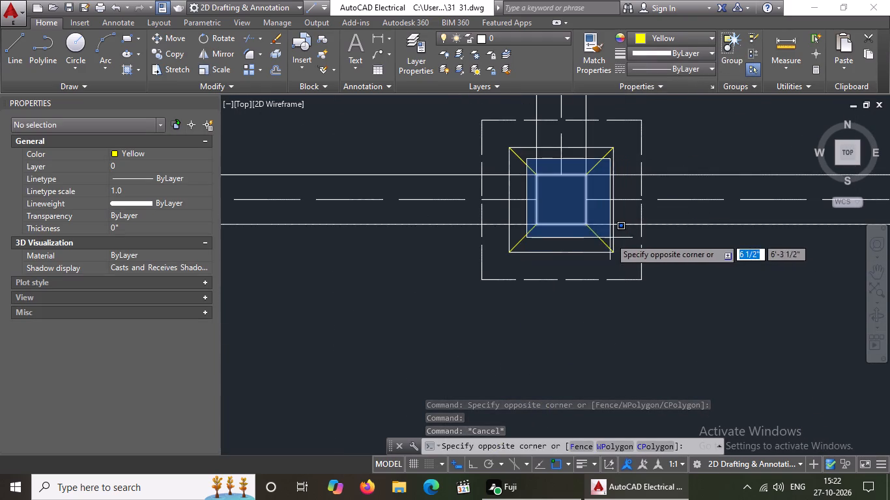
pyautogui.click(601, 235)
pyautogui.click(682, 35)
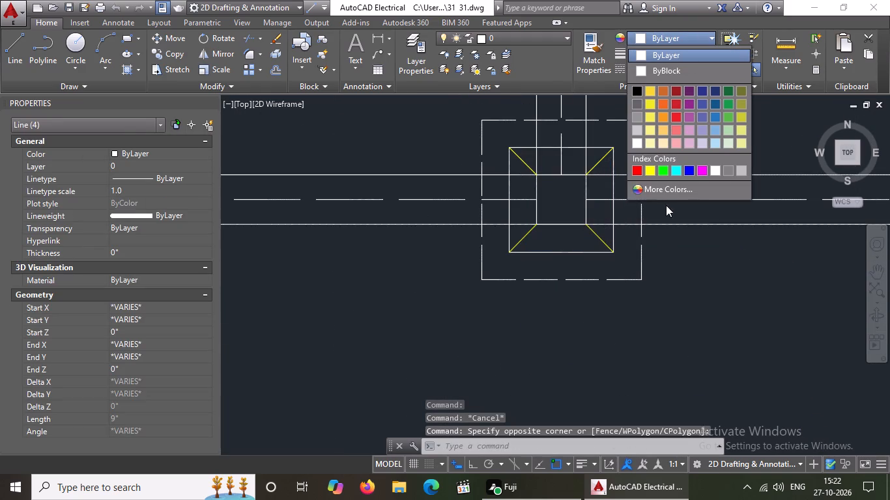
pyautogui.click(649, 169)
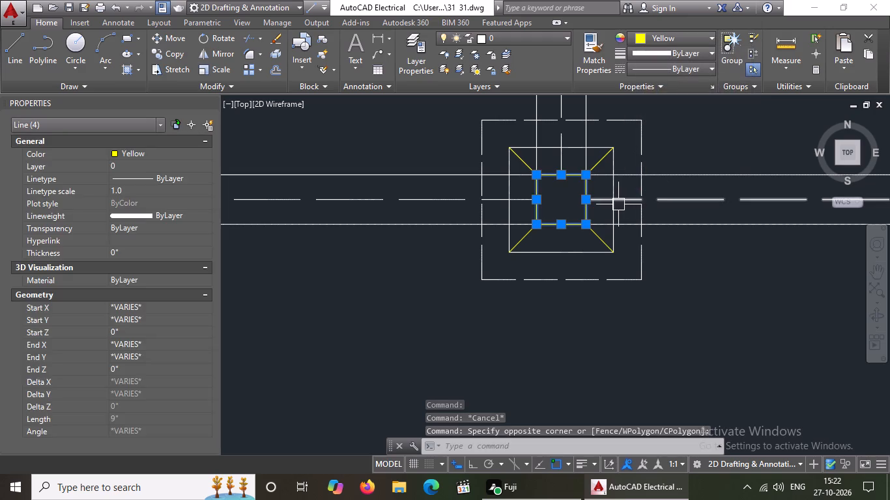
pyautogui.press('Escape')
# Colour the four lines of the inner square yellow on the bottom row's rightmost footing.
pyautogui.scroll(-4, 521, 186)
pyautogui.scroll(5, 693, 180)
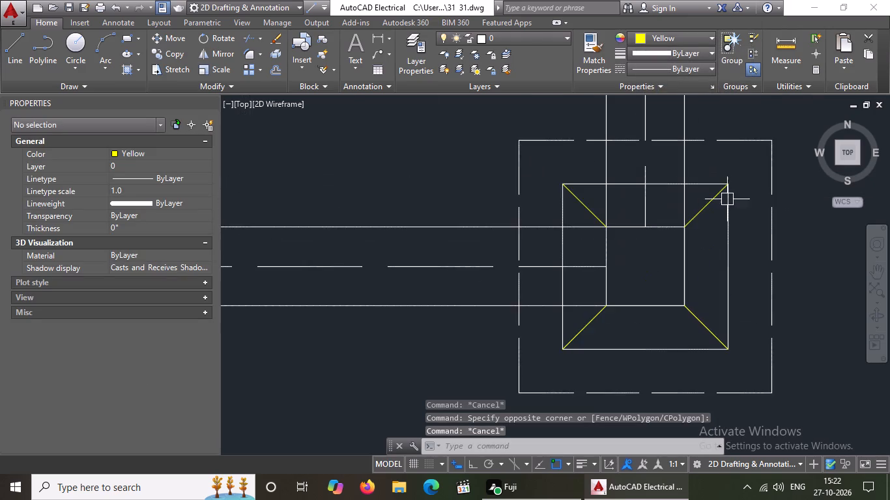
pyautogui.scroll(2, 602, 234)
pyautogui.click(579, 152)
pyautogui.scroll(-2, 580, 173)
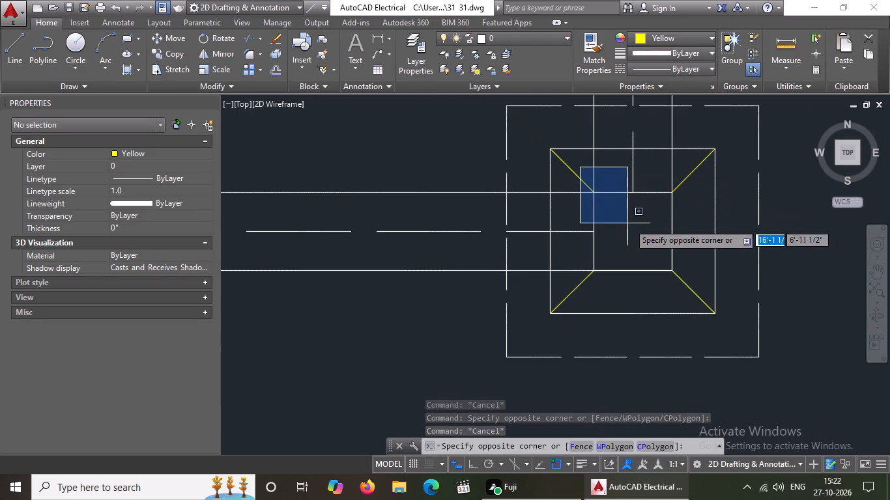
pyautogui.click(685, 280)
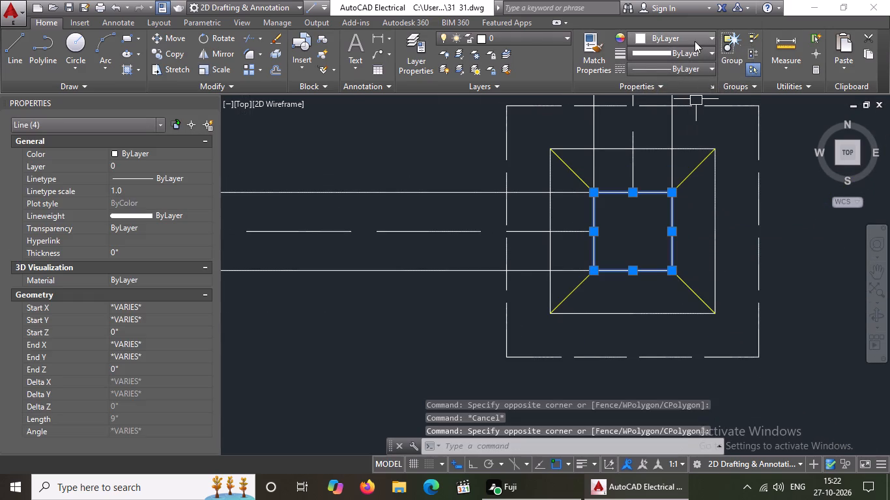
pyautogui.click(695, 40)
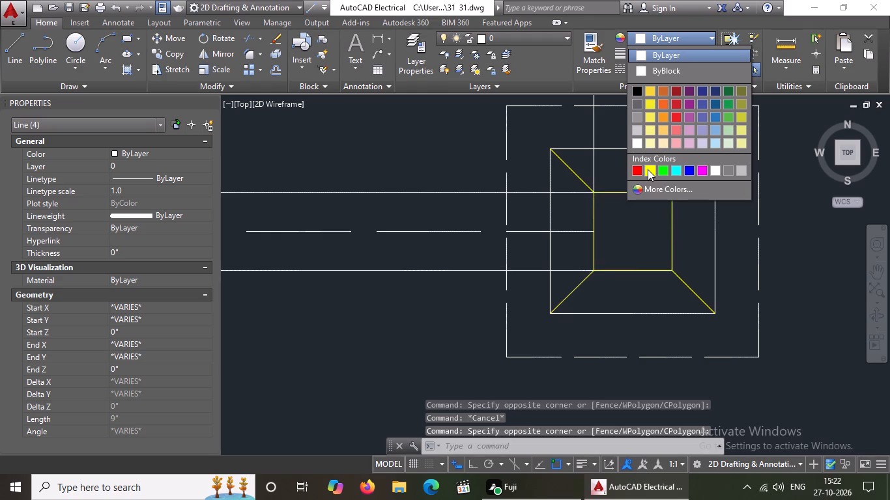
pyautogui.moveTo(648, 169); pyautogui.dragTo(653, 182)
pyautogui.scroll(-9, 610, 229)
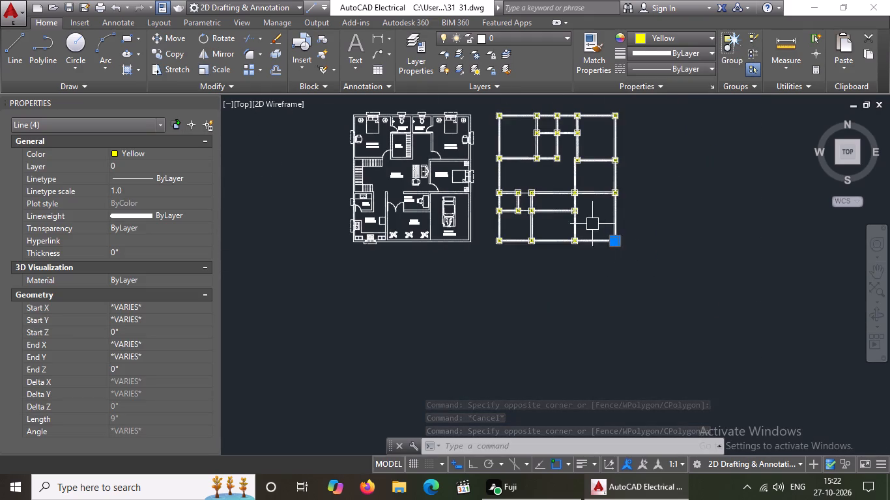
pyautogui.scroll(5, 510, 214)
pyautogui.press('Escape')
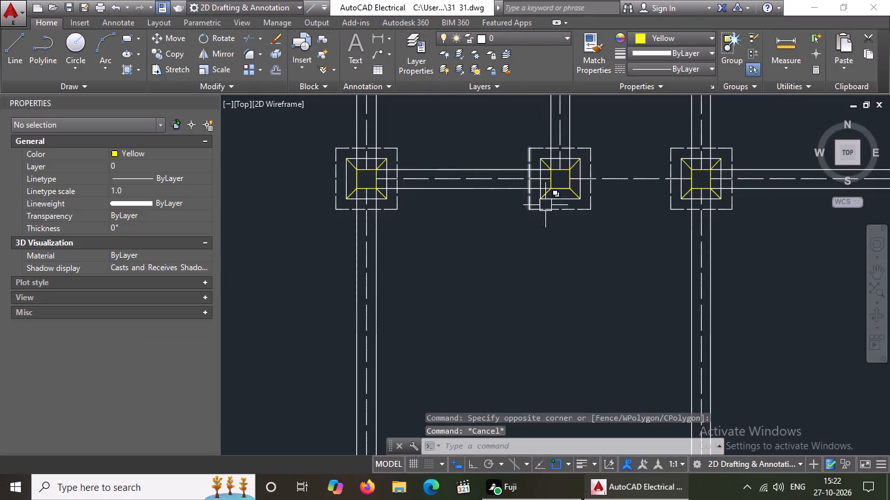
# Colour the four lines of the inner square yellow on the fifth row's rightmost footing.
pyautogui.scroll(2, 547, 203)
pyautogui.scroll(-6, 547, 202)
pyautogui.scroll(3, 572, 215)
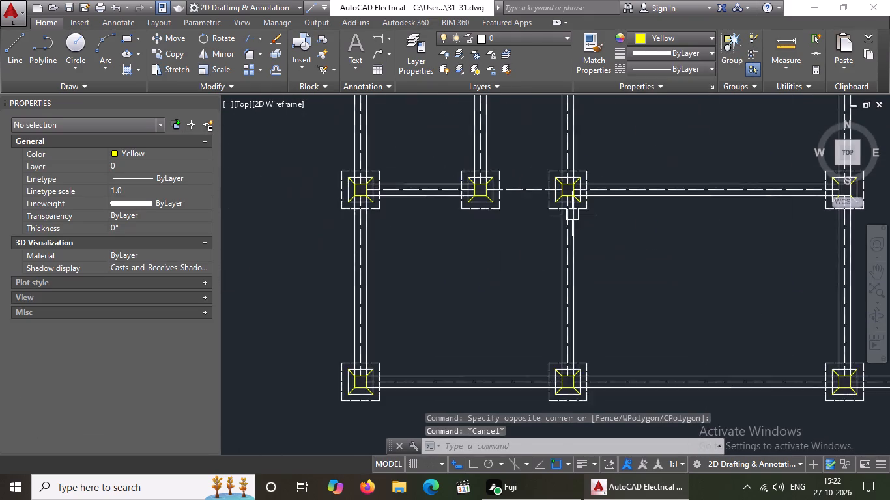
pyautogui.scroll(3, 572, 214)
pyautogui.scroll(-5, 575, 209)
pyautogui.scroll(6, 680, 206)
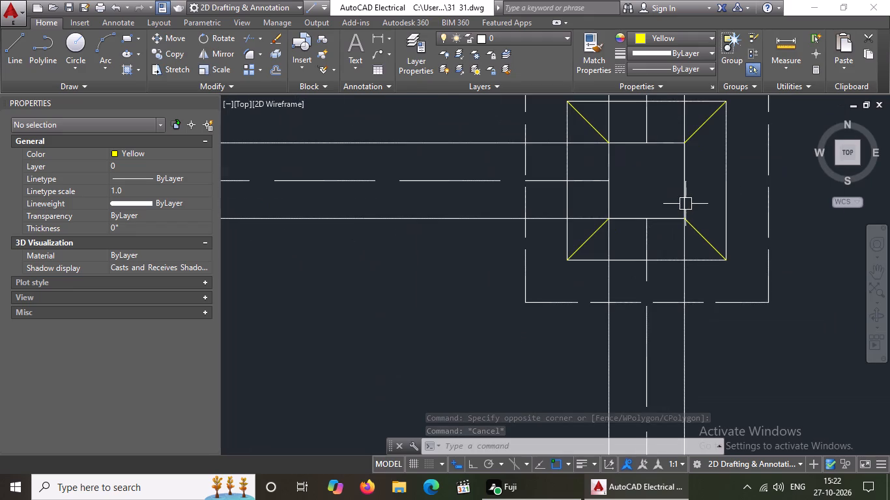
pyautogui.scroll(2, 616, 132)
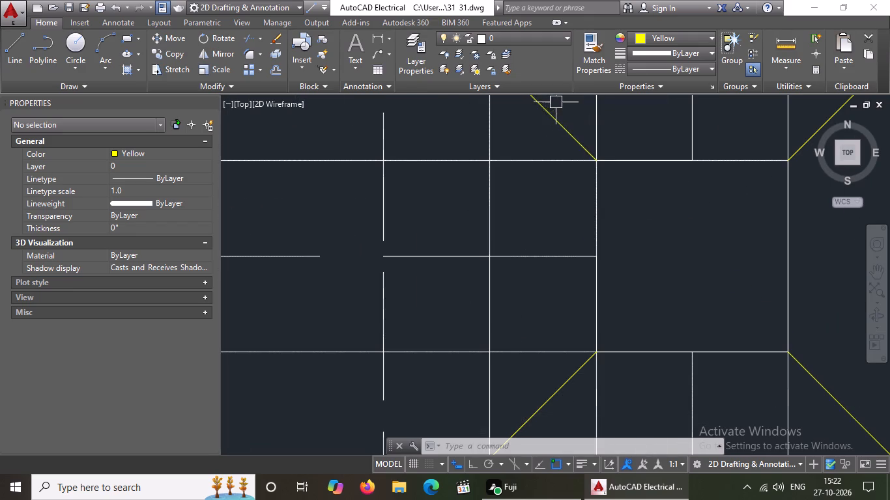
pyautogui.click(556, 101)
pyautogui.click(822, 372)
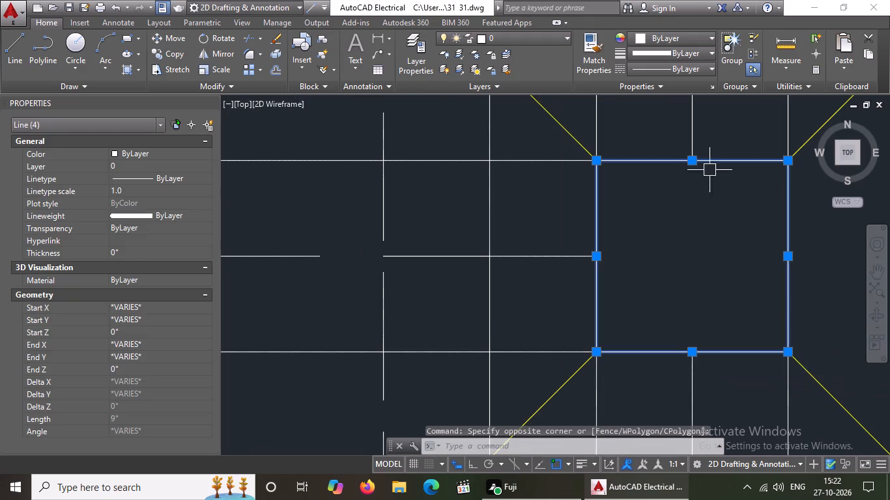
pyautogui.click(662, 36)
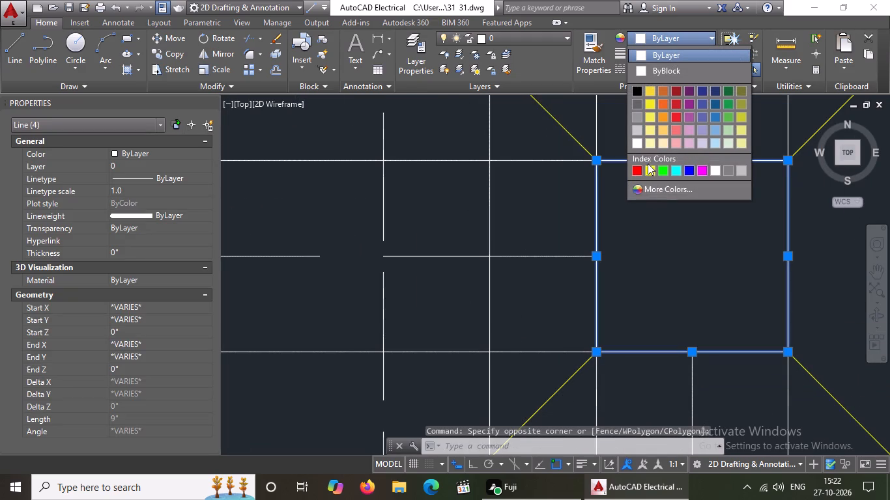
pyautogui.click(649, 171)
pyautogui.scroll(-6, 625, 210)
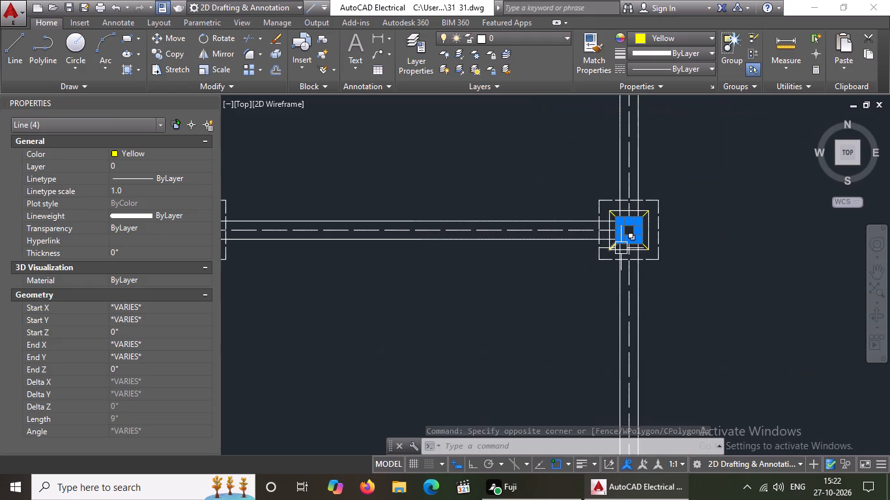
pyautogui.press('Escape')
# Examine the footings across the foundation plan's lower rows for inner square lines that still need the yellow colour.
pyautogui.scroll(-2, 502, 213)
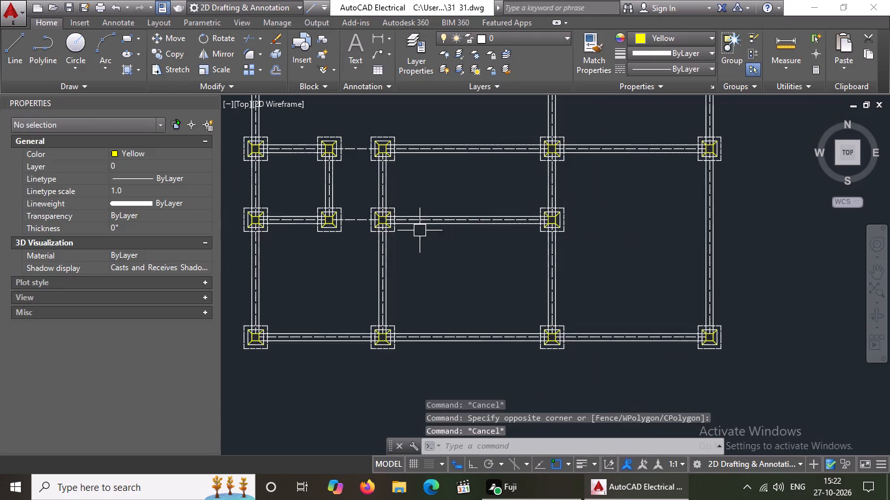
pyautogui.scroll(3, 386, 208)
pyautogui.scroll(-2, 359, 224)
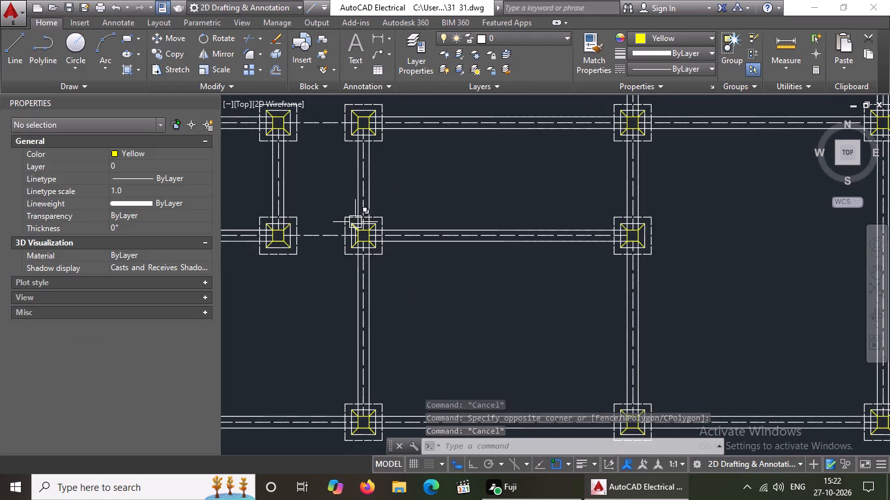
pyautogui.moveTo(334, 227); pyautogui.dragTo(399, 369, button='middle')
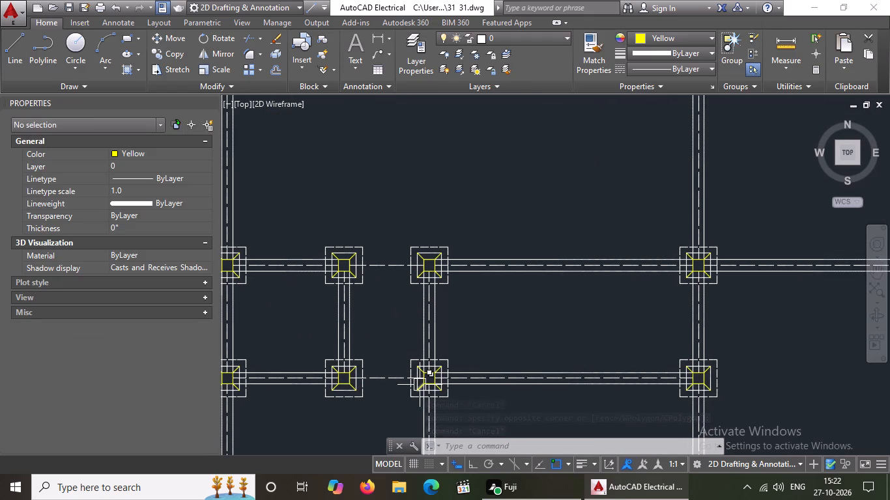
pyautogui.moveTo(420, 329); pyautogui.dragTo(537, 393, button='middle')
pyautogui.scroll(3, 298, 322)
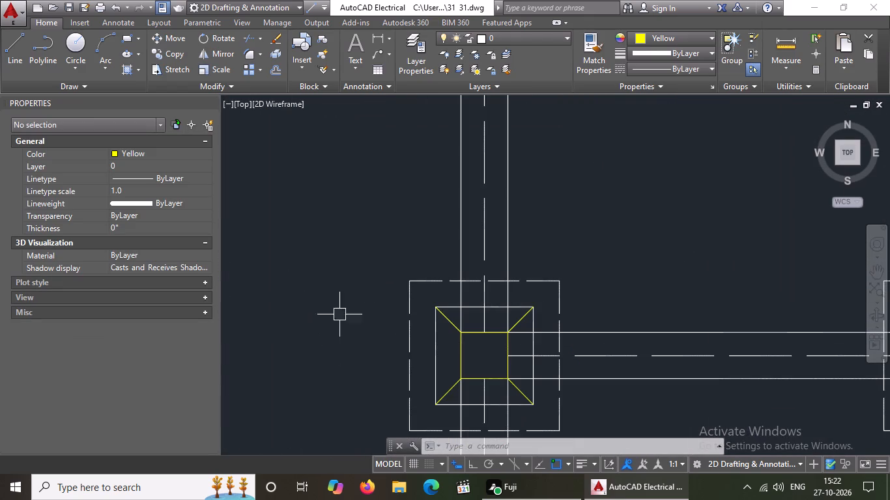
pyautogui.scroll(-5, 470, 324)
pyautogui.scroll(5, 556, 359)
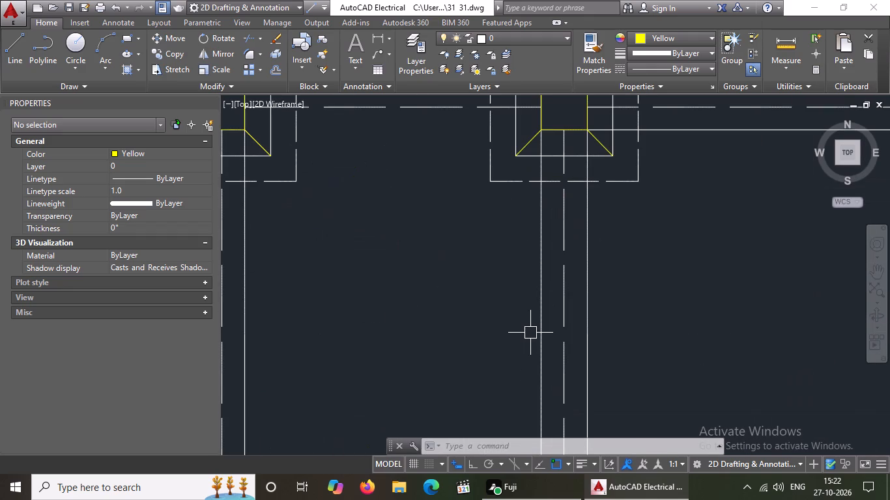
pyautogui.scroll(-4, 526, 327)
pyautogui.scroll(2, 804, 313)
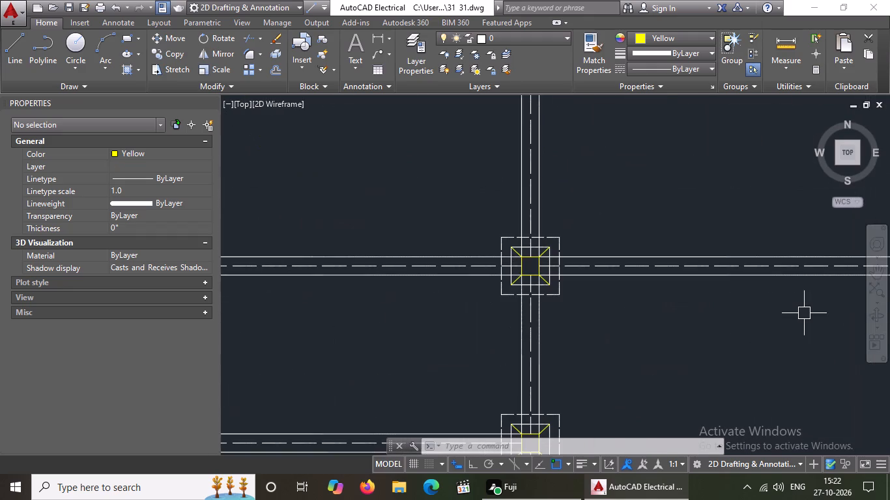
pyautogui.scroll(-2, 783, 307)
pyautogui.scroll(3, 863, 302)
pyautogui.scroll(-2, 734, 277)
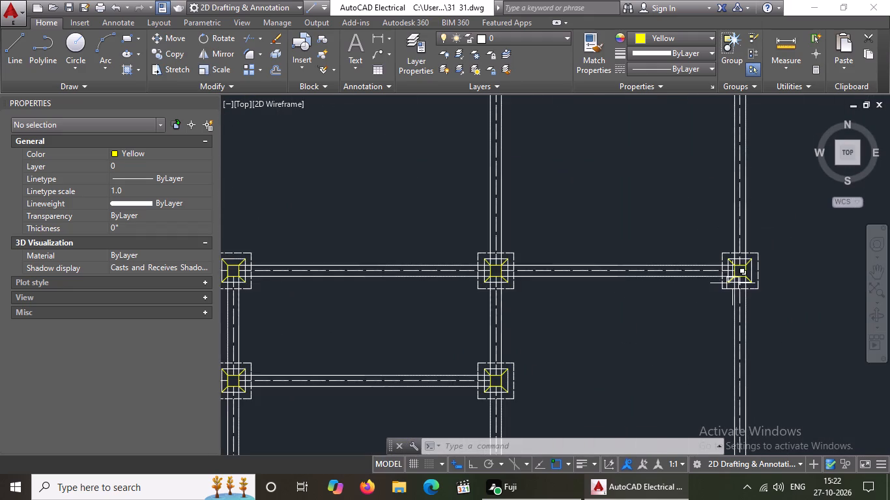
# Examine the footings across the foundation plan, from the lower rows up to the top row, for square lines still needing colour.
pyautogui.scroll(-2, 731, 282)
pyautogui.scroll(2, 713, 183)
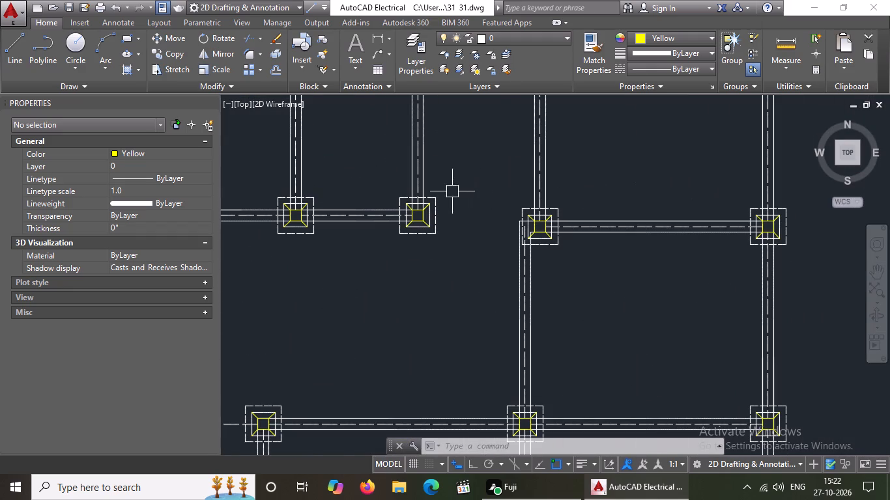
pyautogui.scroll(-1, 450, 195)
pyautogui.scroll(3, 360, 189)
pyautogui.scroll(-2, 360, 189)
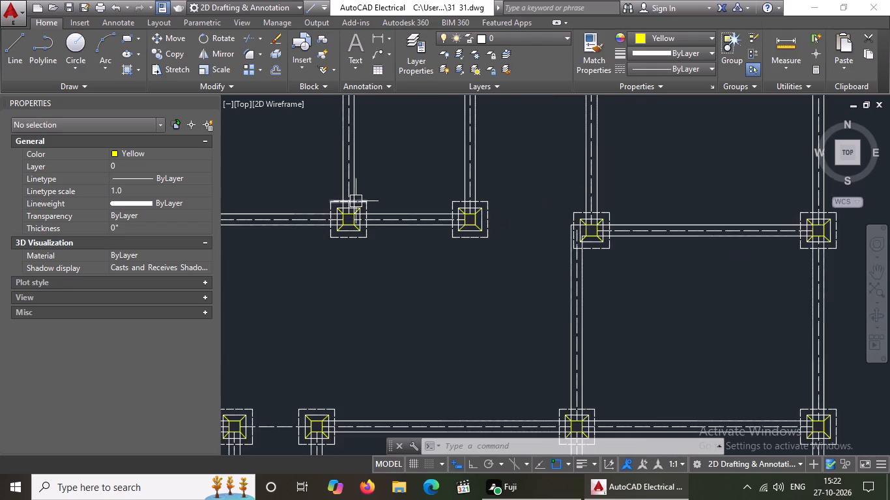
pyautogui.scroll(-3, 351, 201)
pyautogui.scroll(4, 292, 192)
pyautogui.scroll(-6, 327, 229)
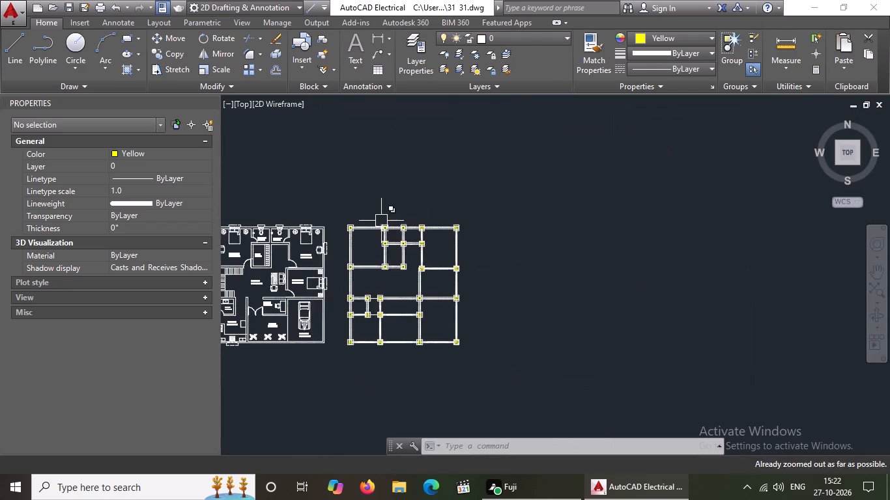
pyautogui.scroll(4, 381, 221)
pyautogui.scroll(3, 483, 282)
pyautogui.scroll(-1, 483, 261)
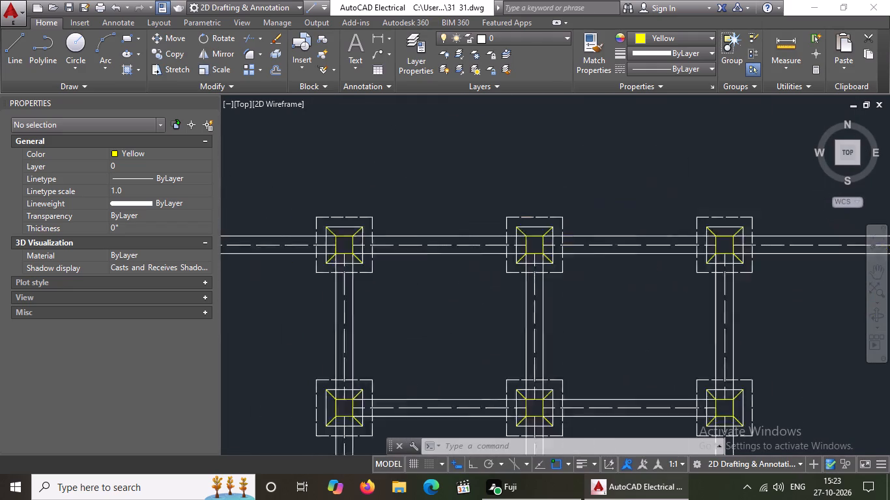
pyautogui.scroll(-5, 483, 261)
pyautogui.scroll(3, 538, 281)
pyautogui.scroll(3, 468, 281)
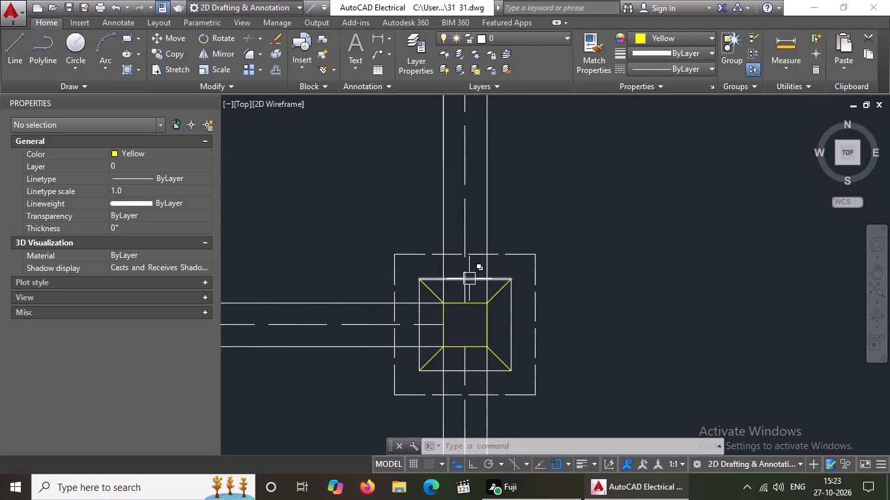
pyautogui.scroll(-4, 469, 277)
pyautogui.scroll(2, 640, 199)
pyautogui.scroll(2, 501, 285)
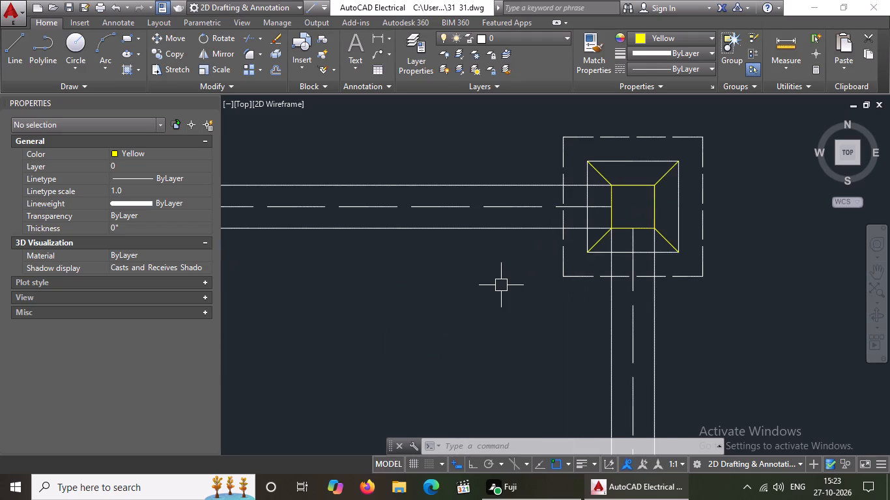
pyautogui.scroll(-5, 501, 285)
pyautogui.scroll(3, 289, 290)
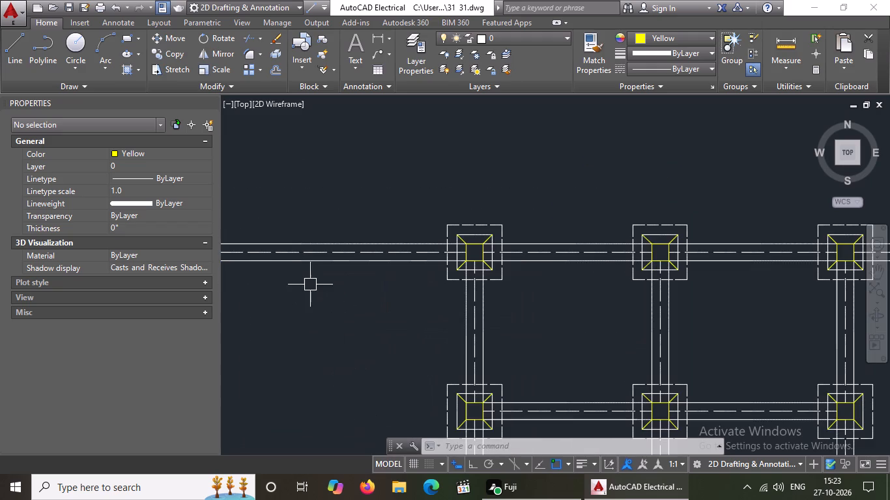
# Colour the four lines of the middle square green on the top row's leftmost footing.
pyautogui.moveTo(327, 284); pyautogui.dragTo(555, 294, button='middle')
pyautogui.scroll(3, 374, 245)
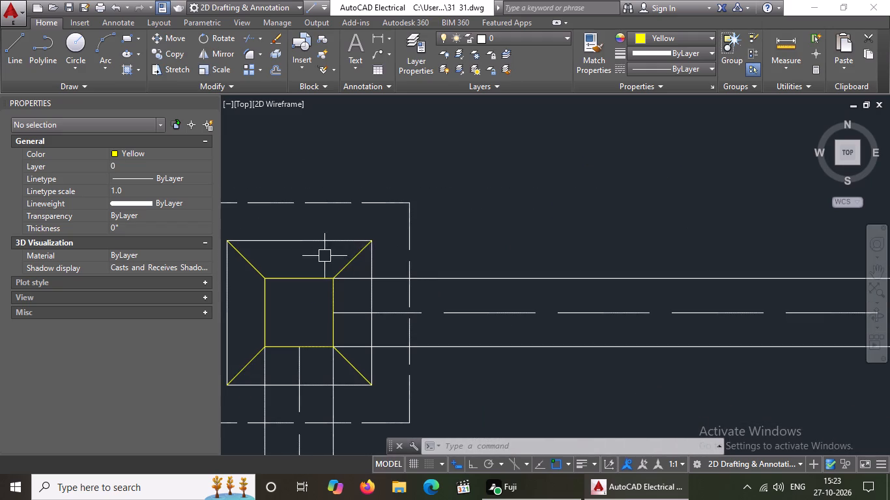
pyautogui.click(304, 243)
pyautogui.click(670, 35)
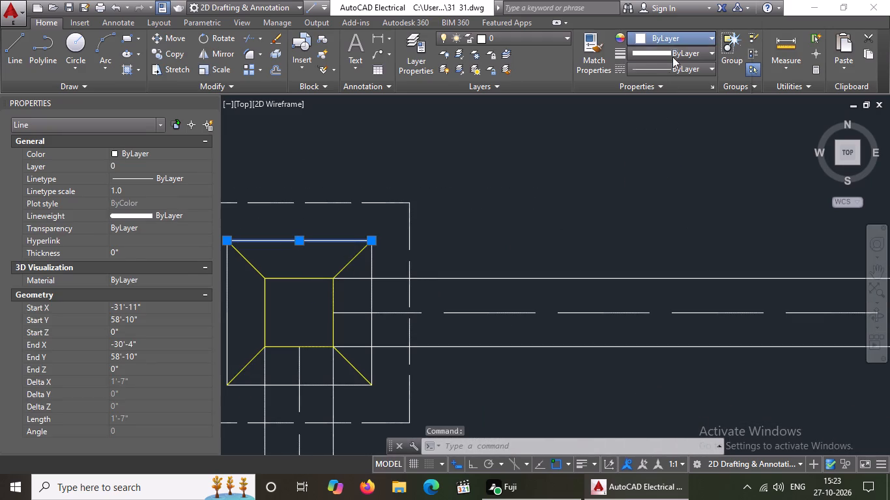
pyautogui.click(661, 168)
pyautogui.press('Escape')
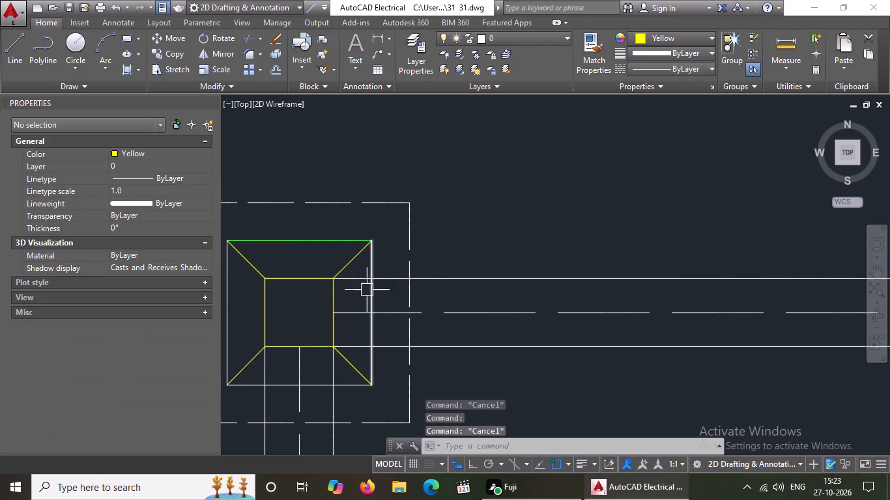
pyautogui.click(369, 264)
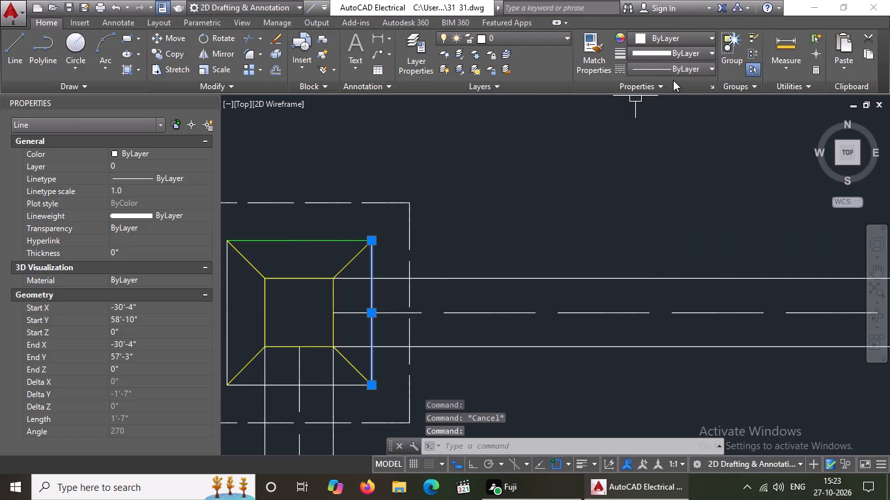
pyautogui.click(212, 100)
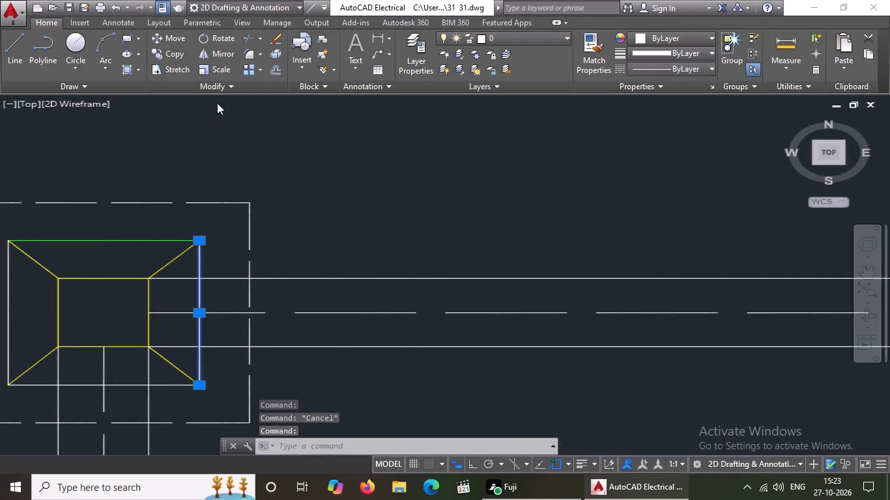
pyautogui.click(650, 35)
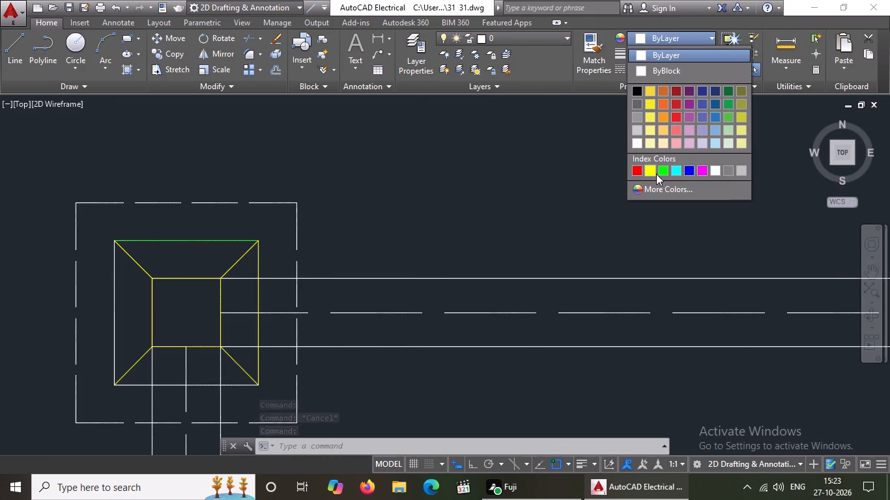
pyautogui.click(662, 165)
pyautogui.press('Escape')
pyautogui.click(123, 287)
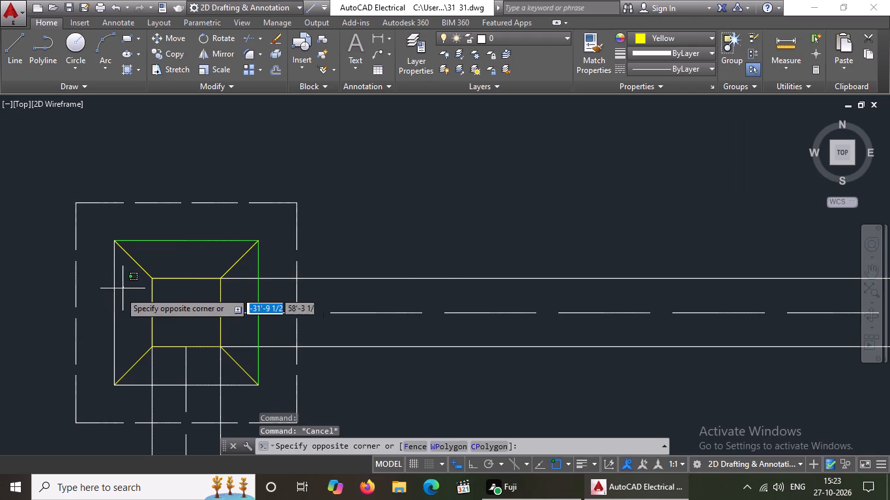
pyautogui.click(106, 305)
pyautogui.moveTo(635, 39); pyautogui.dragTo(634, 82)
pyautogui.click(675, 38)
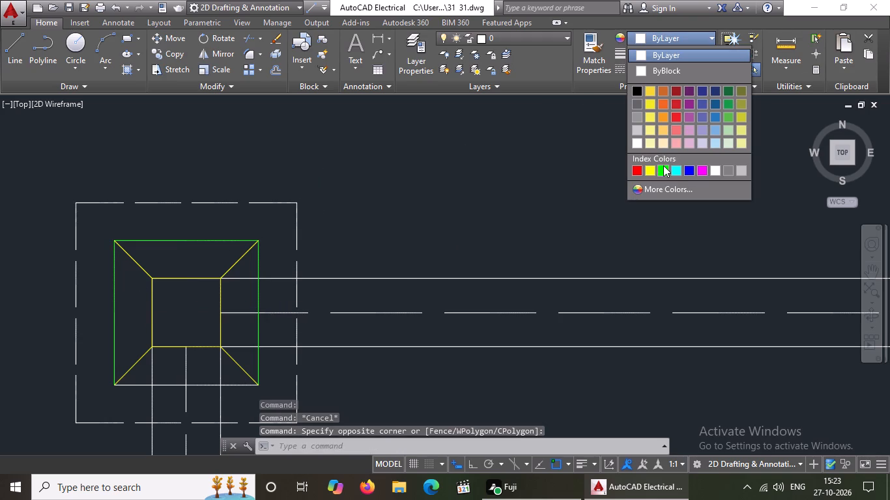
pyautogui.click(663, 171)
pyautogui.press('Escape')
pyautogui.scroll(-2, 233, 204)
pyautogui.scroll(3, 205, 312)
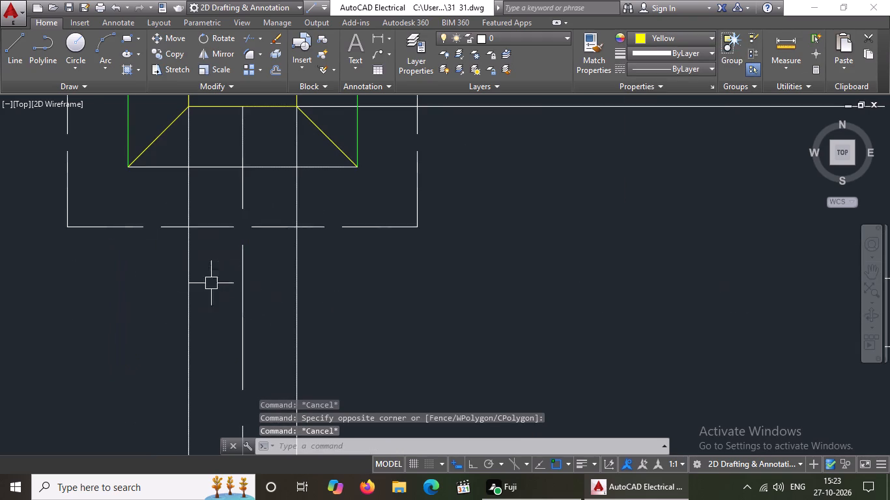
pyautogui.click(210, 171)
pyautogui.click(687, 40)
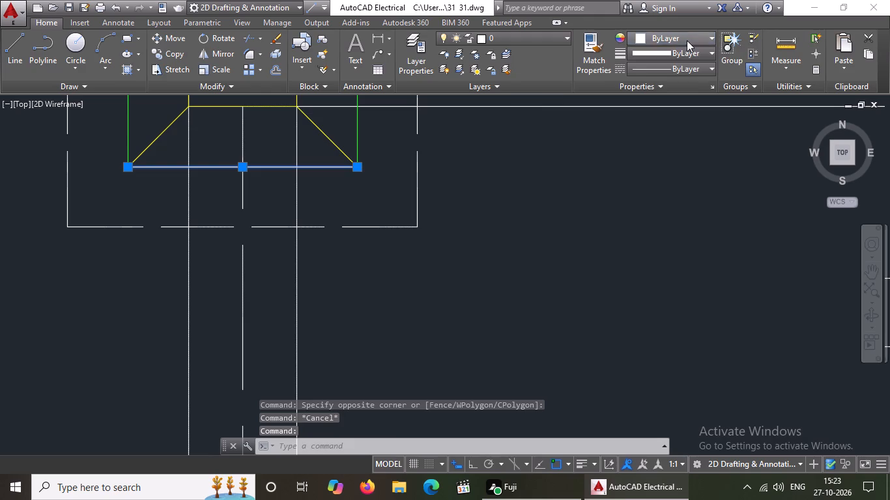
pyautogui.click(664, 171)
pyautogui.press('Escape')
# Colour the four lines of the middle square green on the top row's second footing from the left.
pyautogui.scroll(-4, 465, 215)
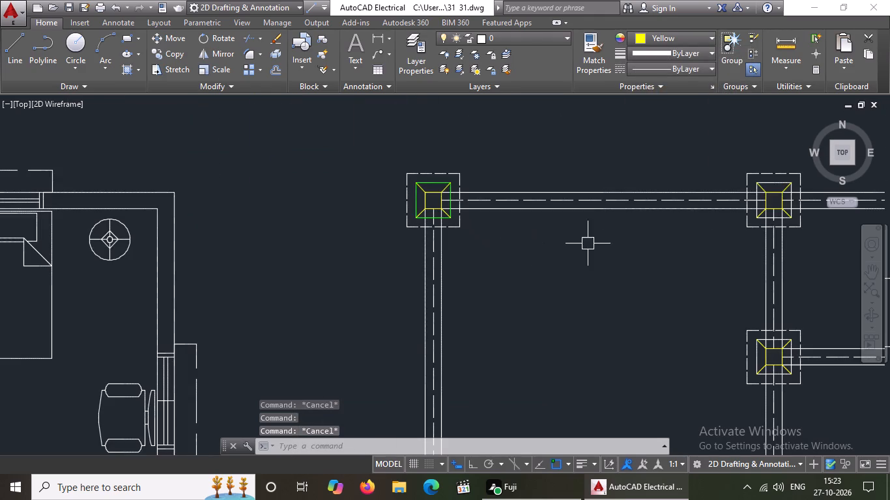
pyautogui.scroll(4, 803, 184)
pyautogui.click(629, 172)
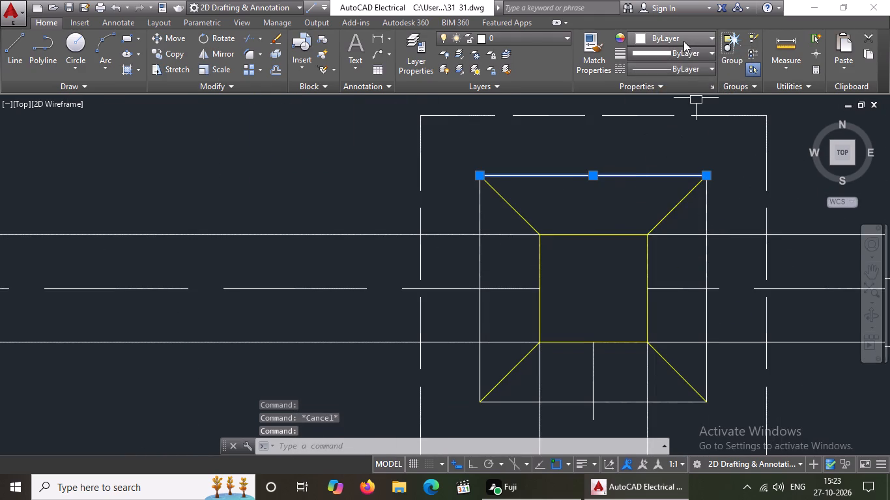
pyautogui.click(683, 41)
pyautogui.click(665, 168)
pyautogui.press('Escape')
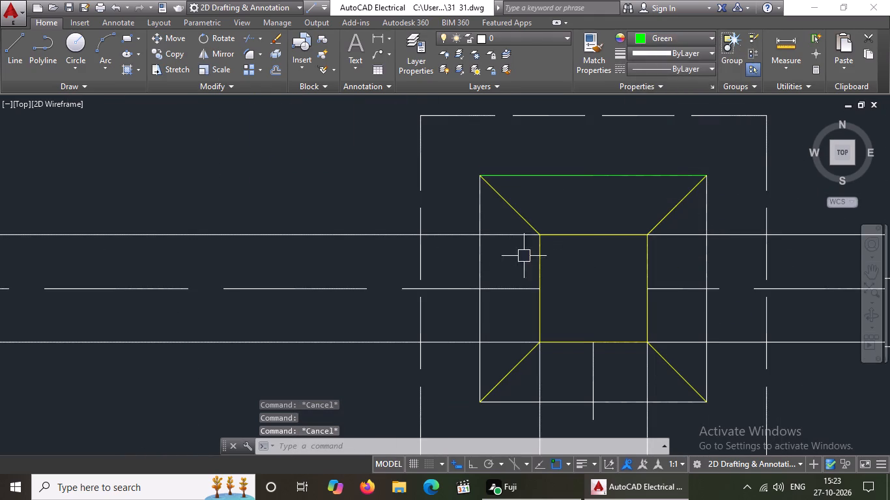
pyautogui.click(474, 263)
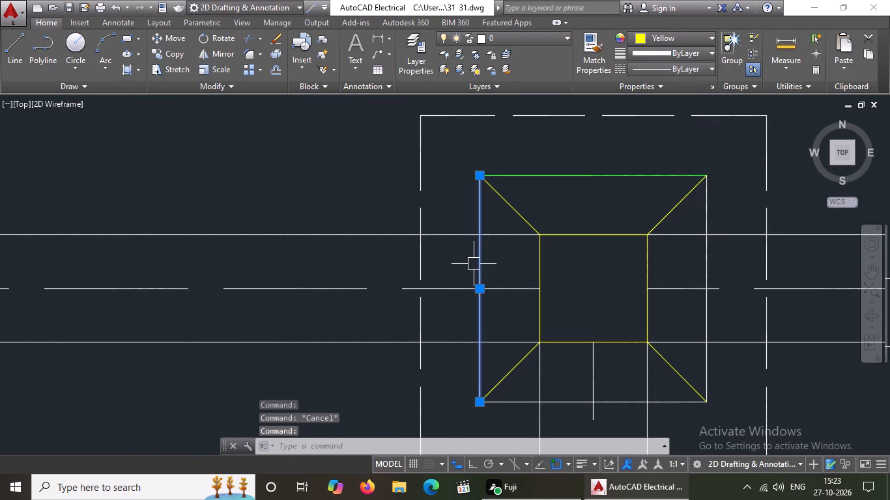
pyautogui.click(656, 41)
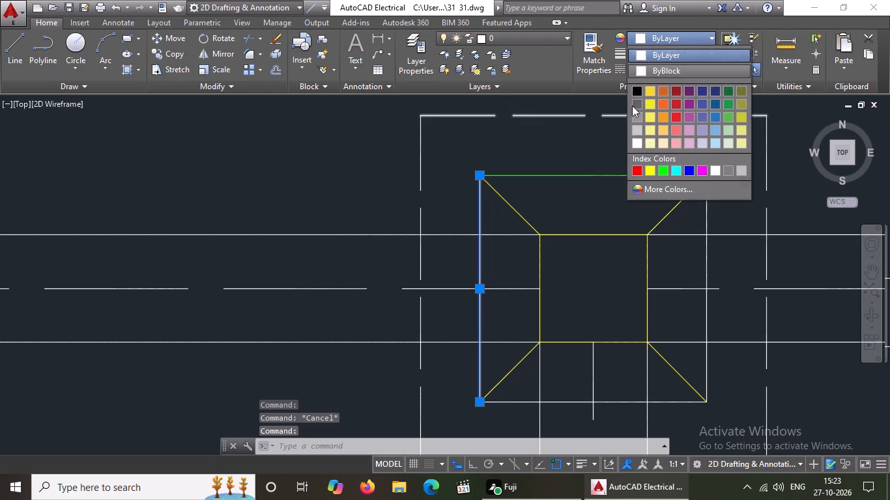
pyautogui.click(663, 171)
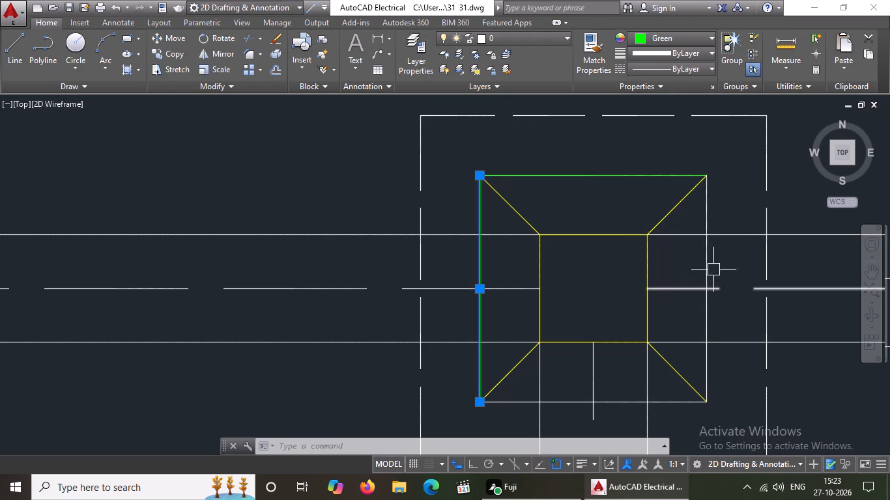
pyautogui.click(706, 251)
pyautogui.click(657, 39)
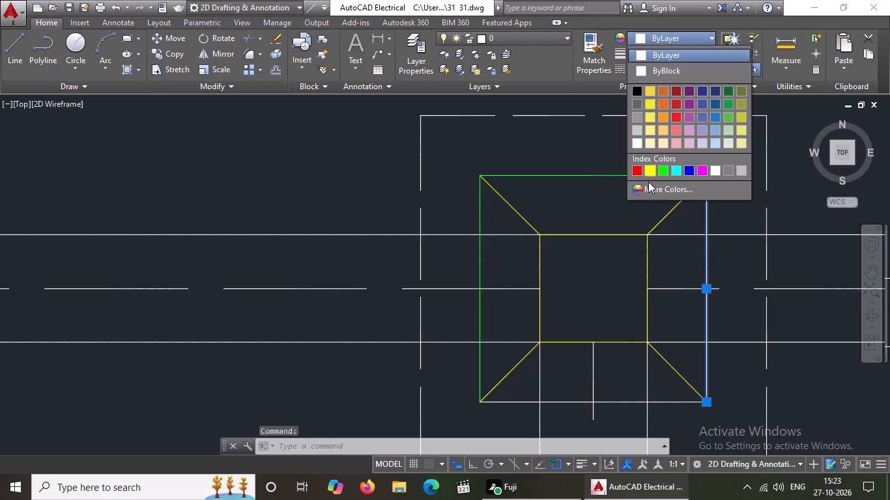
pyautogui.click(648, 167)
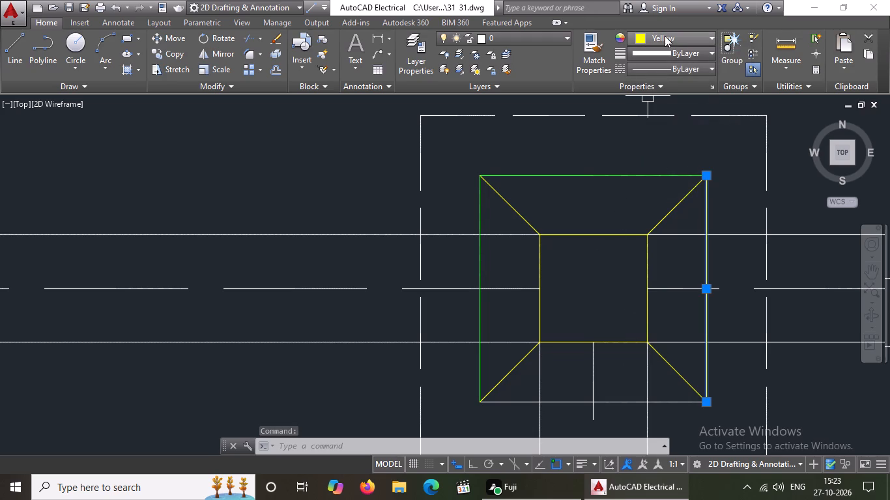
pyautogui.click(665, 35)
pyautogui.click(667, 169)
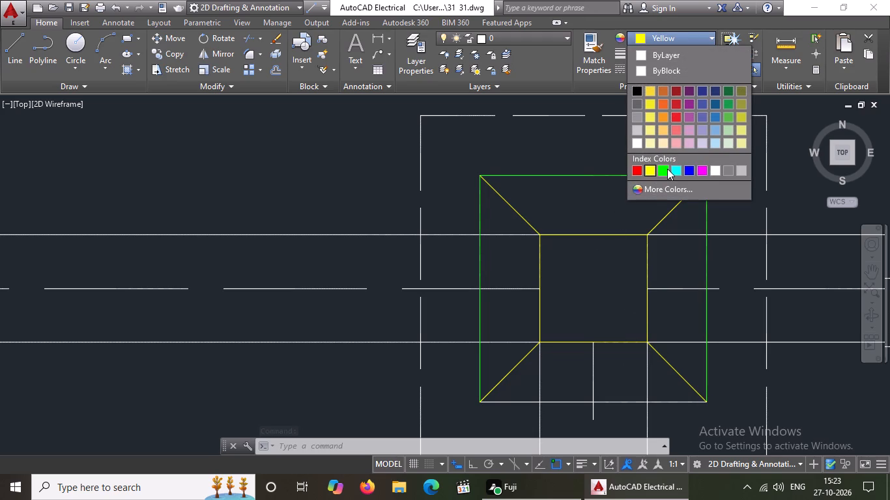
pyautogui.click(614, 402)
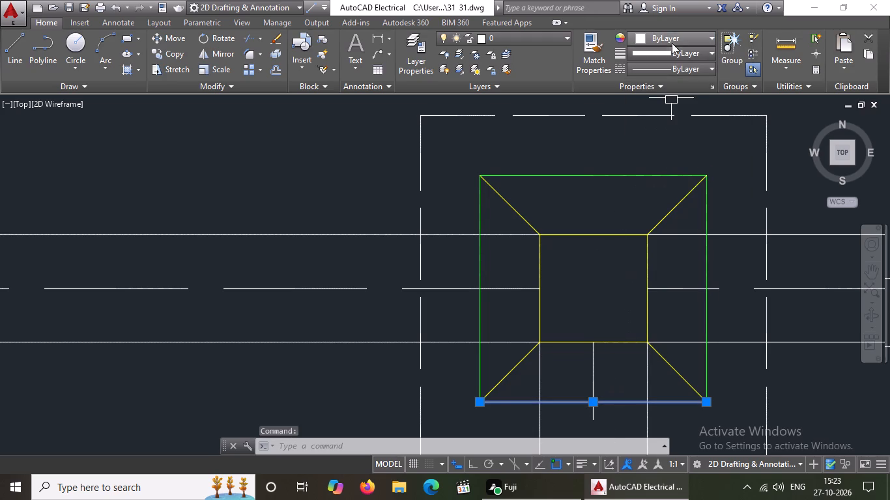
pyautogui.click(674, 36)
pyautogui.click(664, 168)
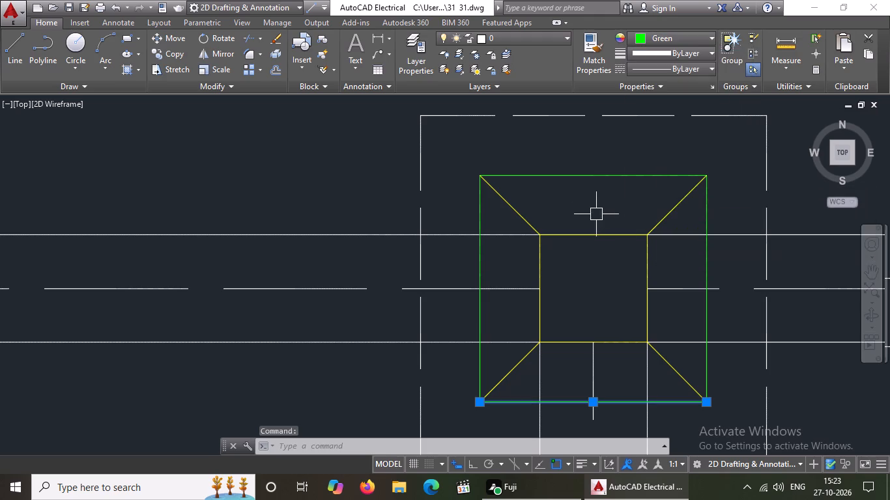
# Colour the four lines of the middle square green on the top row's third footing from the left.
pyautogui.scroll(-6, 596, 191)
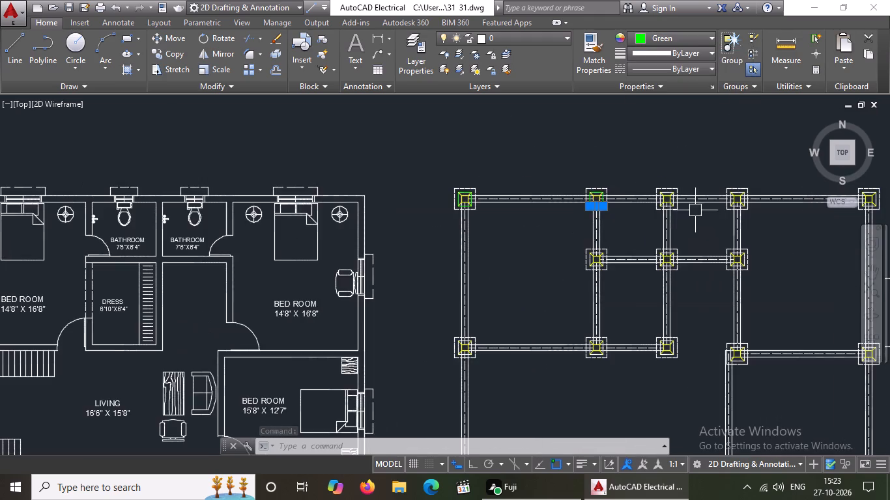
pyautogui.scroll(4, 696, 208)
pyautogui.scroll(2, 461, 193)
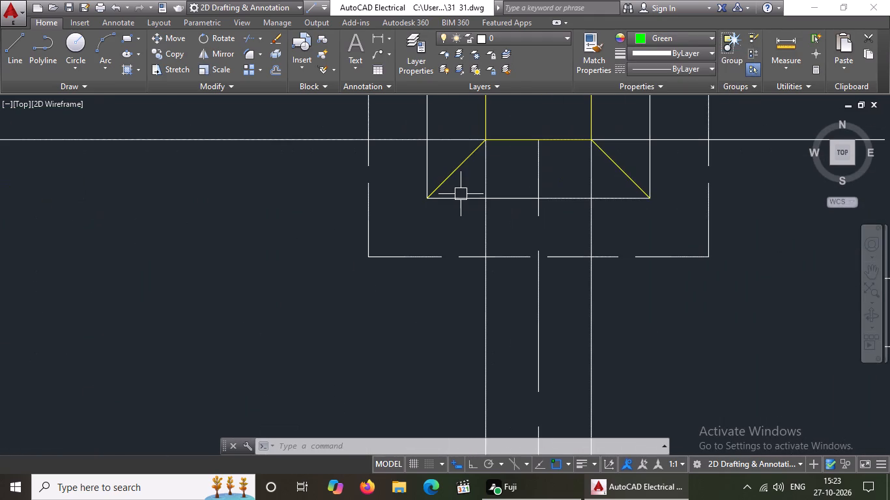
pyautogui.click(460, 197)
pyautogui.click(635, 34)
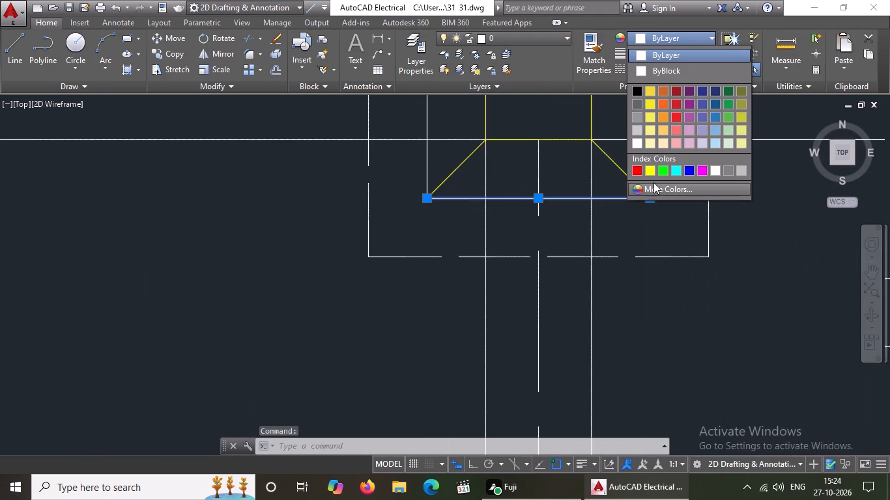
pyautogui.click(661, 166)
pyautogui.scroll(-4, 471, 195)
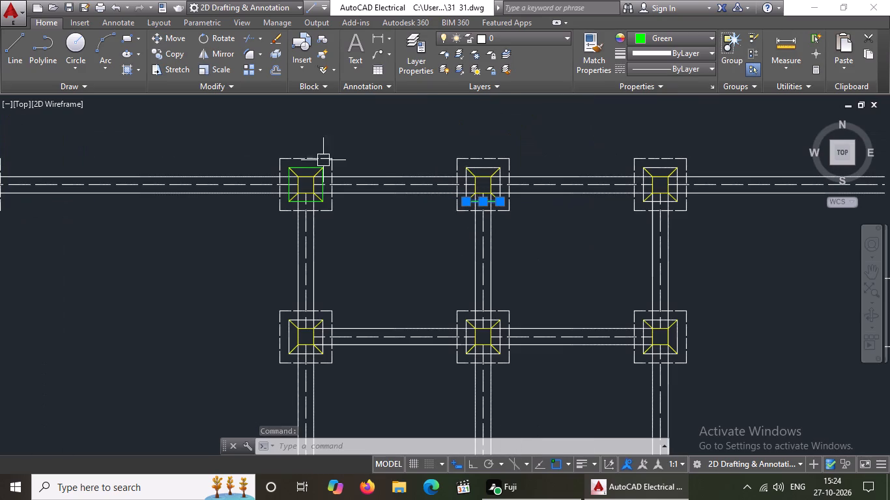
pyautogui.scroll(-2, 323, 161)
pyautogui.scroll(2, 184, 152)
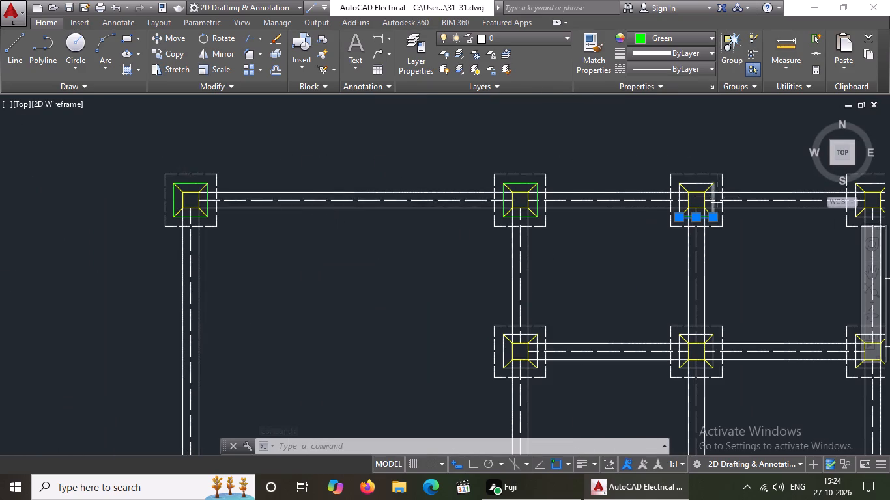
pyautogui.scroll(3, 721, 190)
pyautogui.click(547, 213)
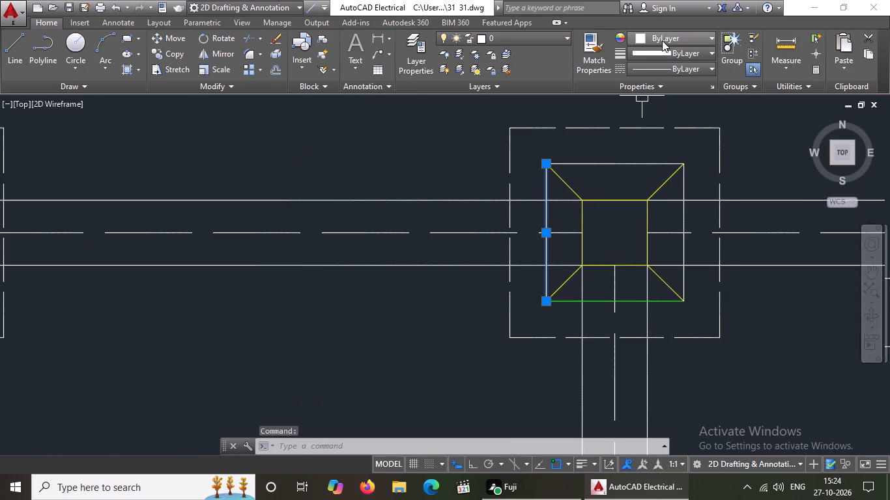
pyautogui.click(663, 40)
pyautogui.click(661, 173)
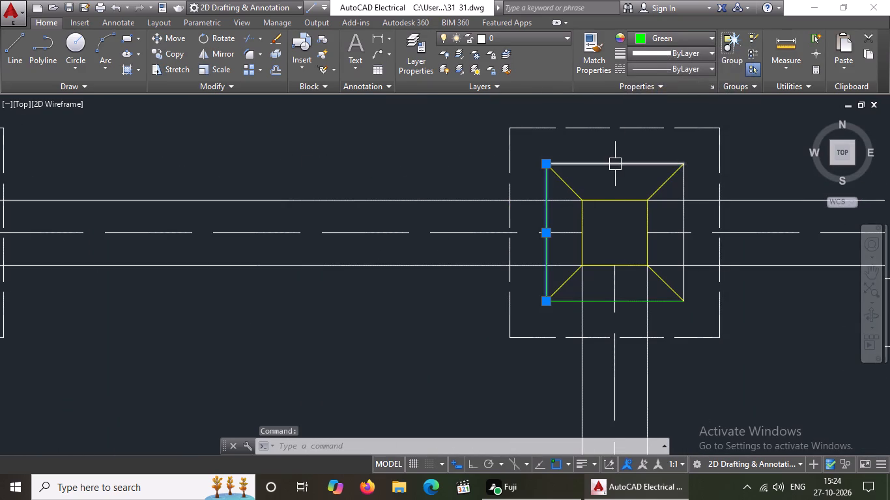
pyautogui.click(615, 163)
pyautogui.click(659, 33)
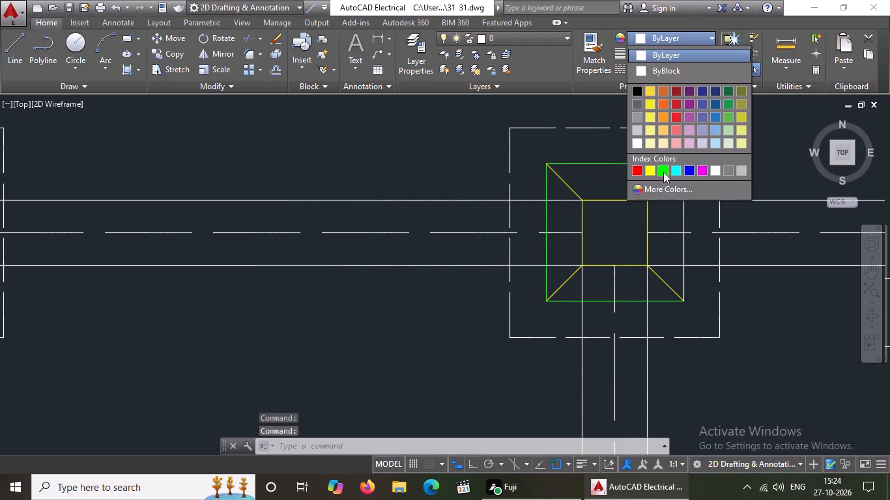
pyautogui.click(663, 172)
pyautogui.click(682, 217)
pyautogui.click(647, 36)
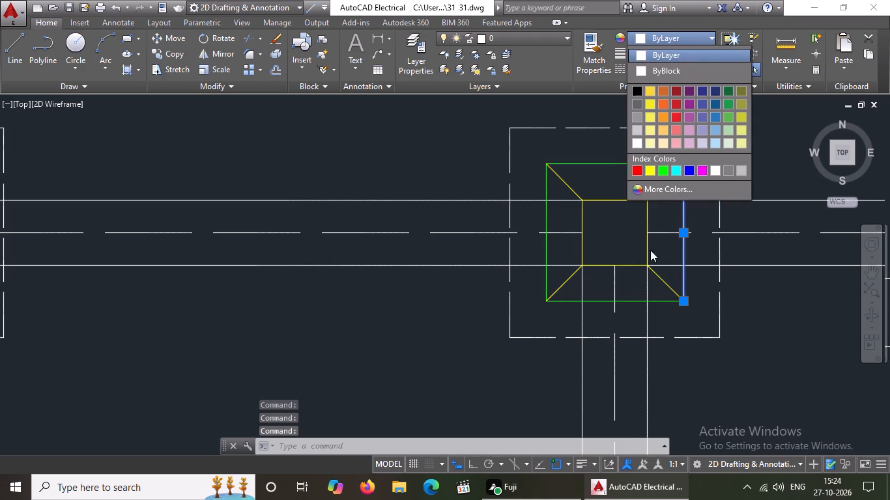
pyautogui.click(658, 168)
# Colour the four lines of the middle square green on the top row's fourth footing from the left.
pyautogui.scroll(-6, 524, 232)
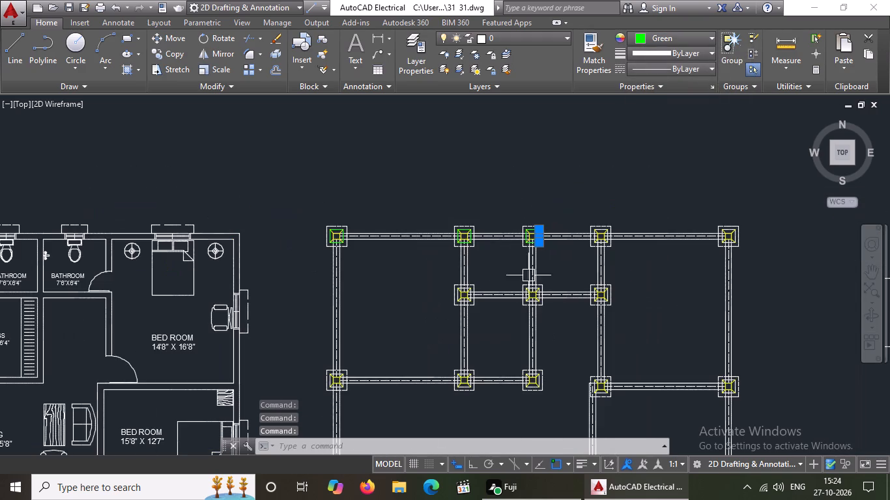
pyautogui.scroll(3, 650, 216)
pyautogui.scroll(3, 407, 288)
pyautogui.click(525, 230)
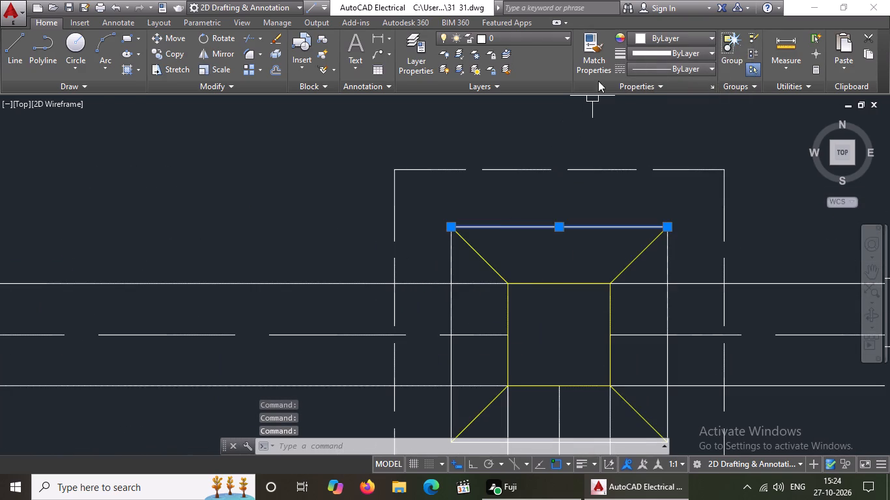
pyautogui.click(666, 35)
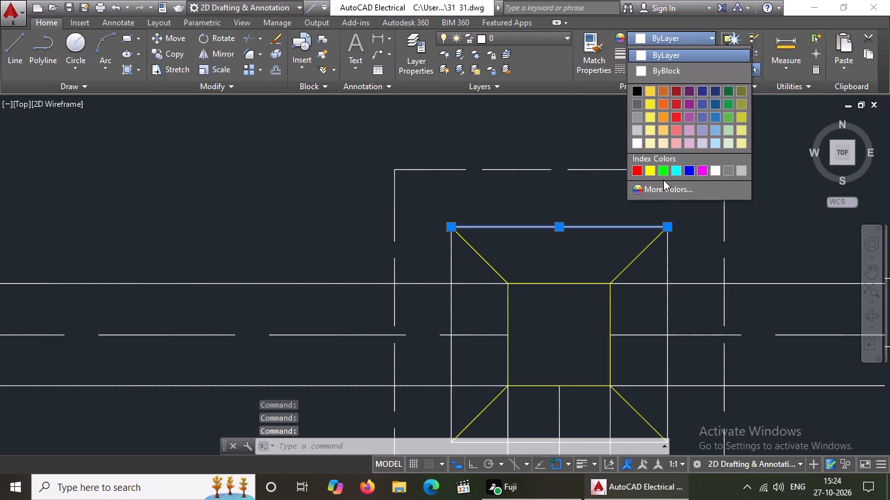
pyautogui.click(665, 163)
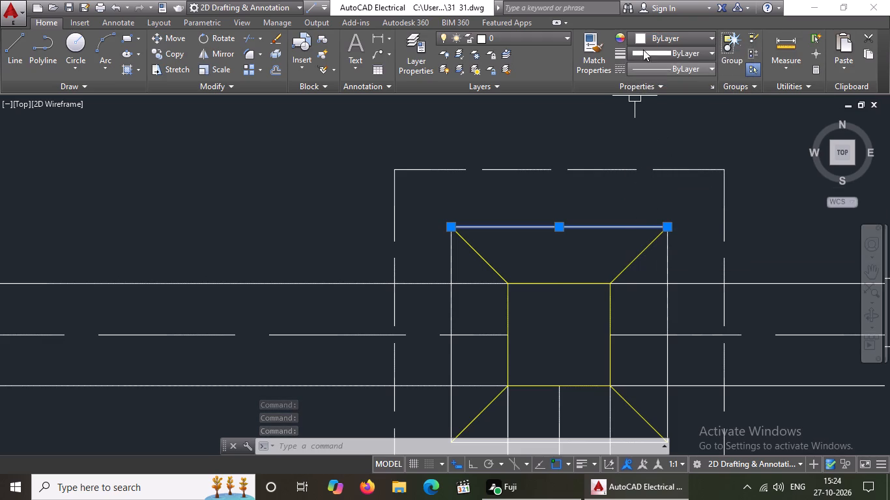
pyautogui.click(676, 38)
pyautogui.click(665, 171)
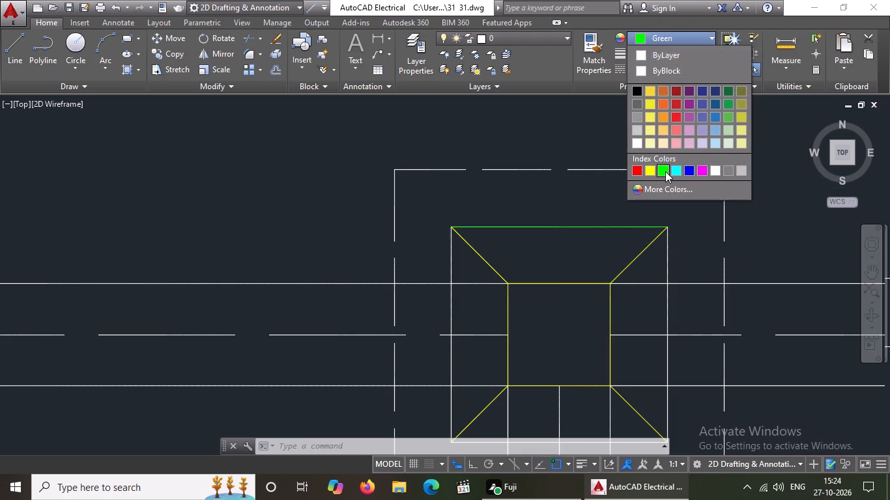
pyautogui.click(671, 258)
pyautogui.click(667, 36)
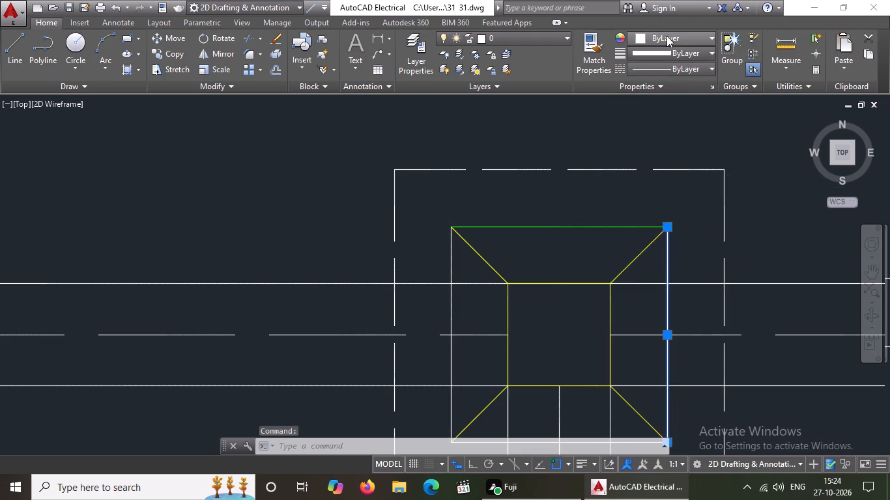
pyautogui.click(663, 169)
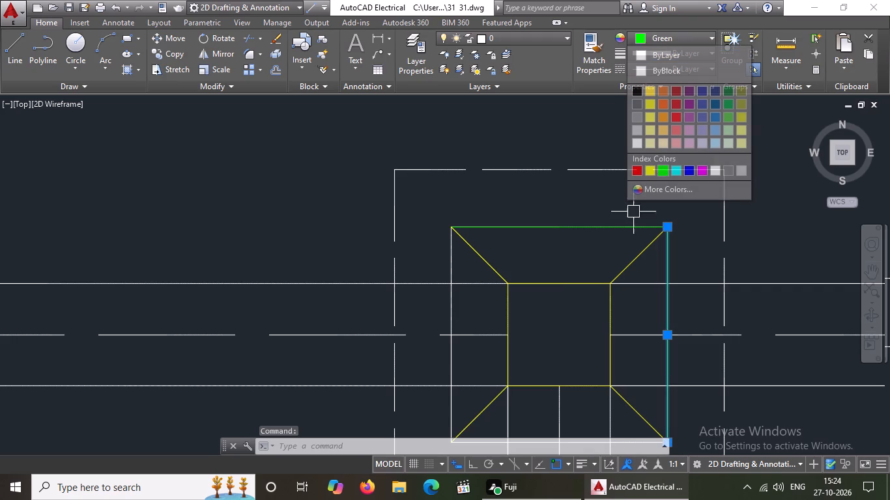
pyautogui.click(452, 253)
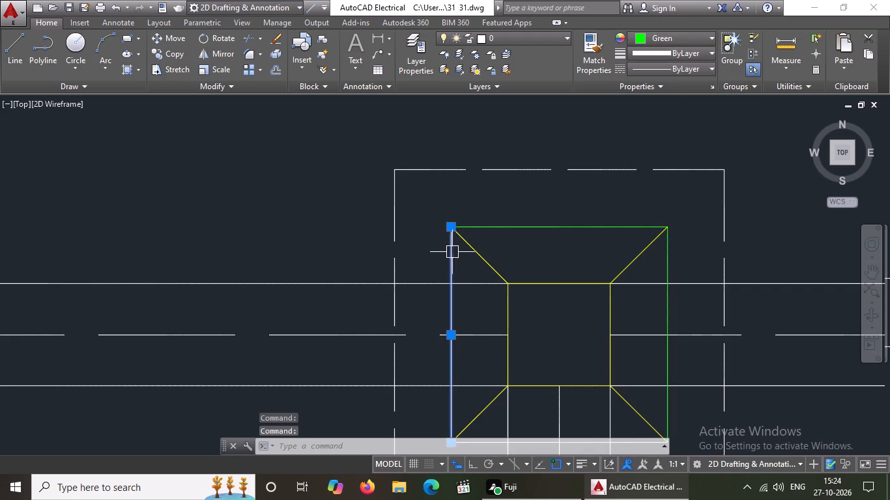
pyautogui.click(677, 32)
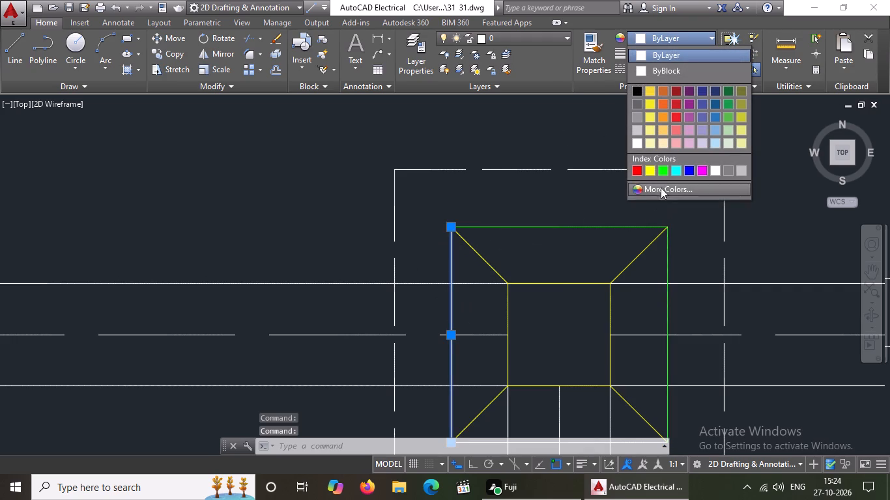
pyautogui.click(665, 169)
pyautogui.scroll(-1, 577, 210)
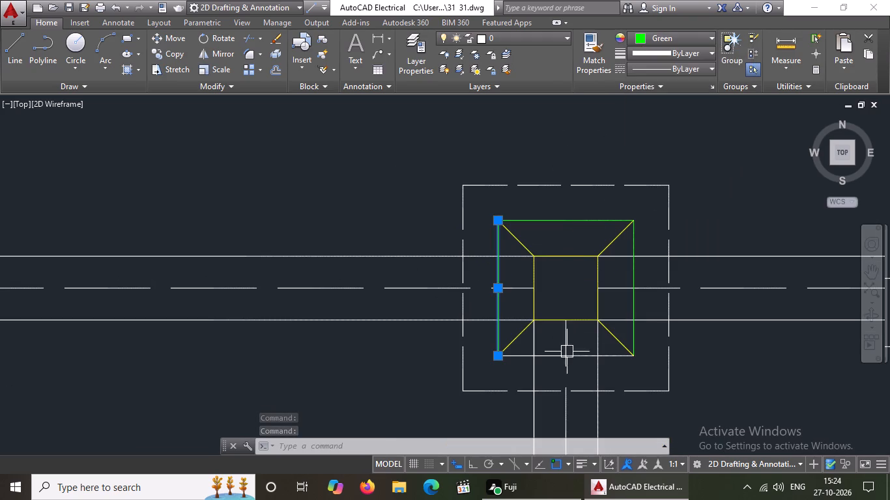
pyautogui.click(581, 356)
pyautogui.click(650, 35)
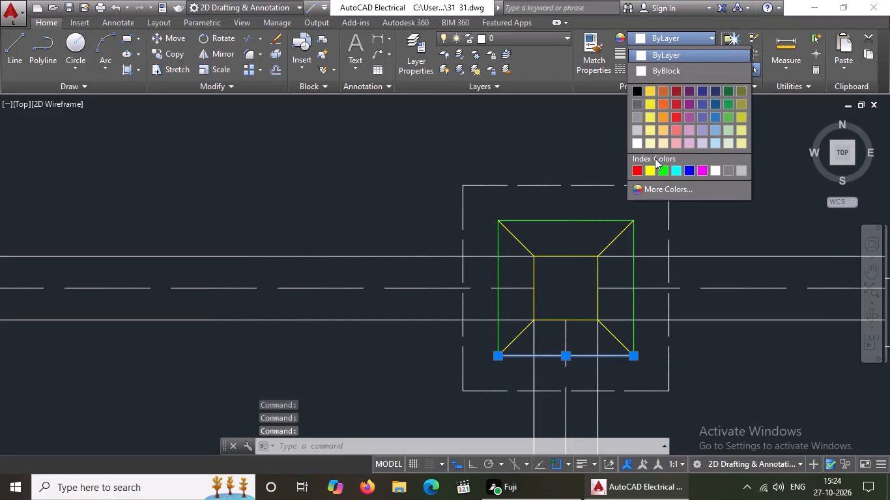
pyautogui.click(662, 169)
# Colour the four lines of the middle square green on the top row's rightmost footing and clear the selection.
pyautogui.scroll(-4, 522, 307)
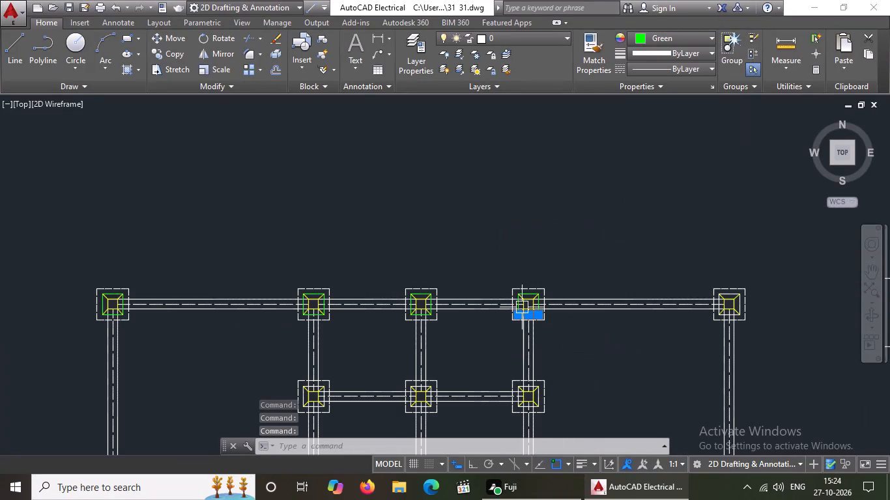
pyautogui.scroll(4, 771, 303)
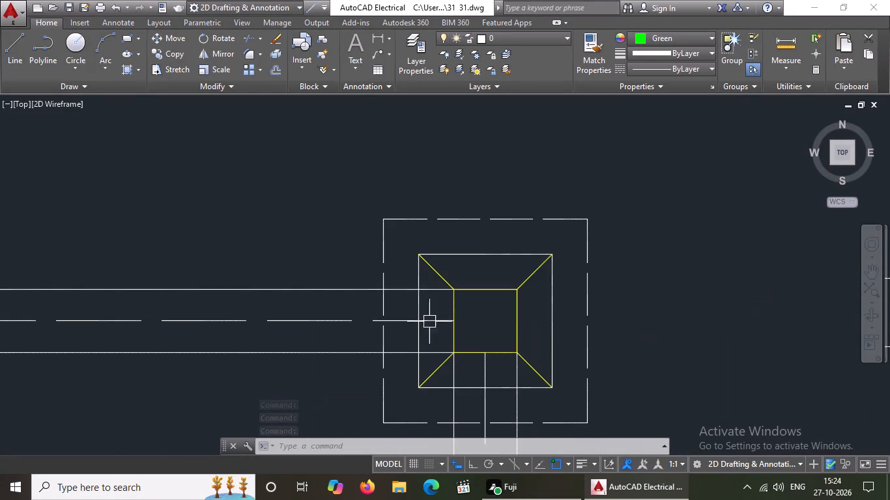
pyautogui.scroll(1, 354, 345)
pyautogui.scroll(-4, 462, 286)
pyautogui.scroll(4, 448, 312)
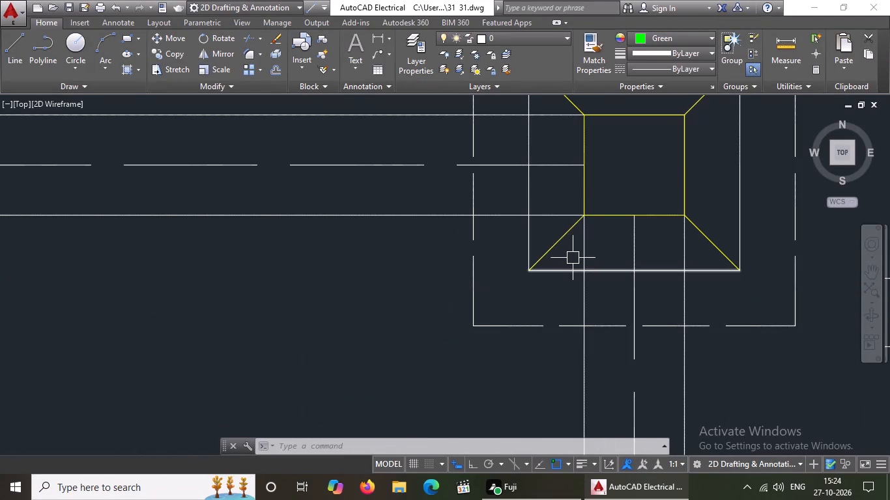
pyautogui.click(564, 275)
pyautogui.click(678, 37)
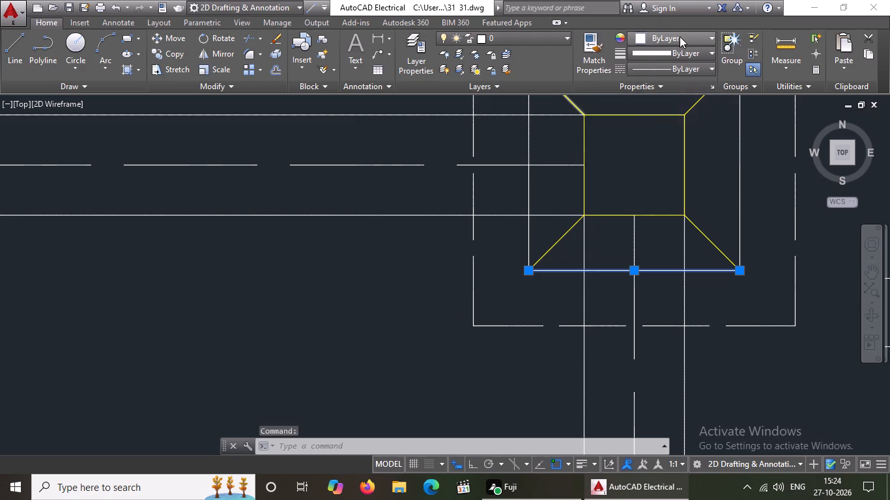
pyautogui.click(665, 169)
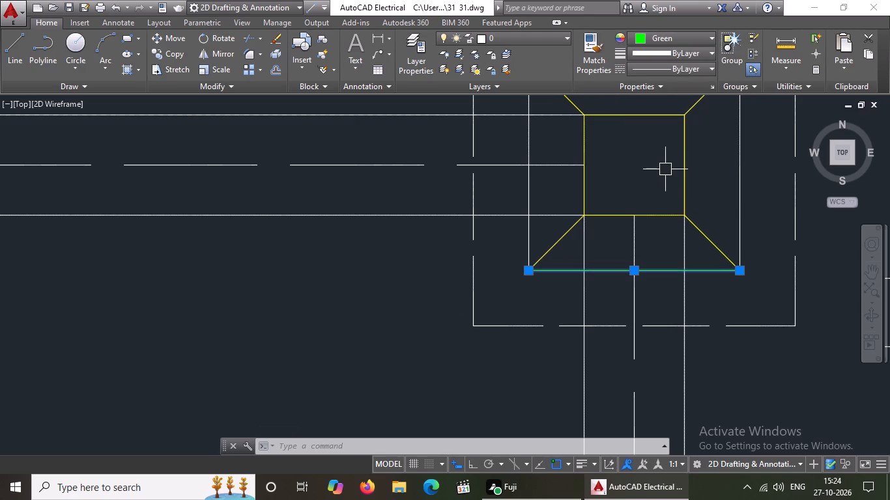
pyautogui.scroll(-2, 597, 240)
pyautogui.scroll(2, 558, 201)
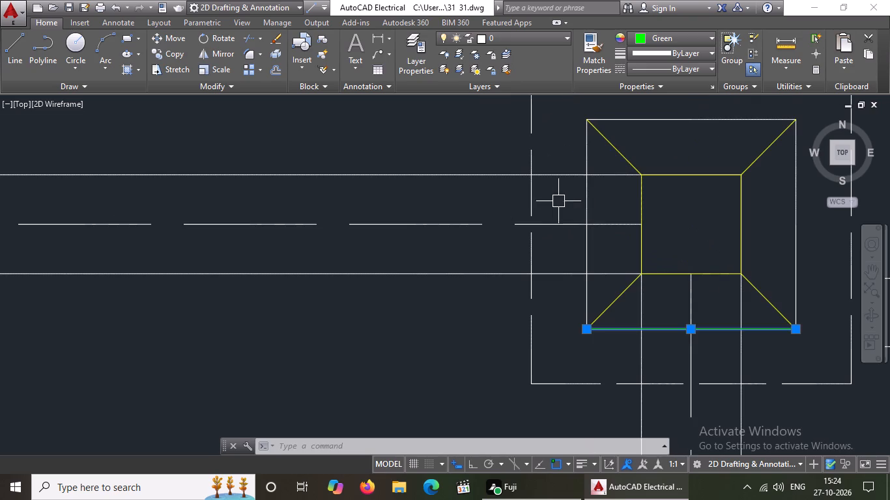
pyautogui.click(588, 204)
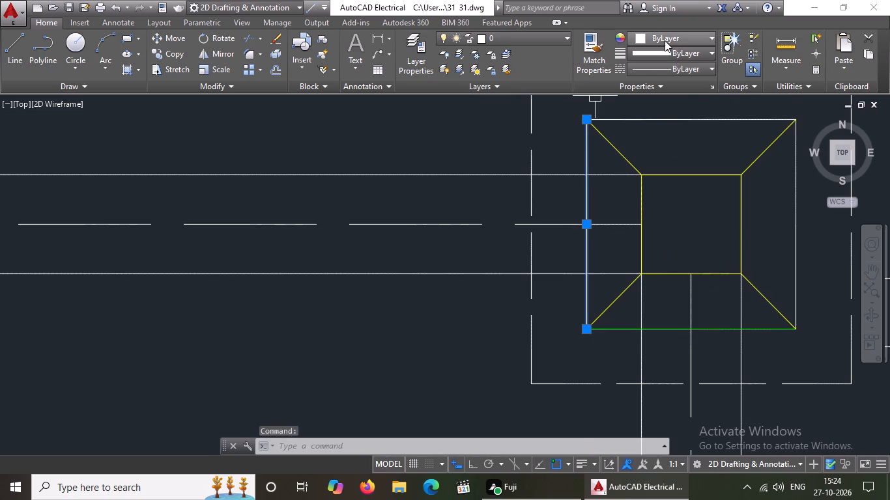
pyautogui.click(665, 38)
pyautogui.click(661, 167)
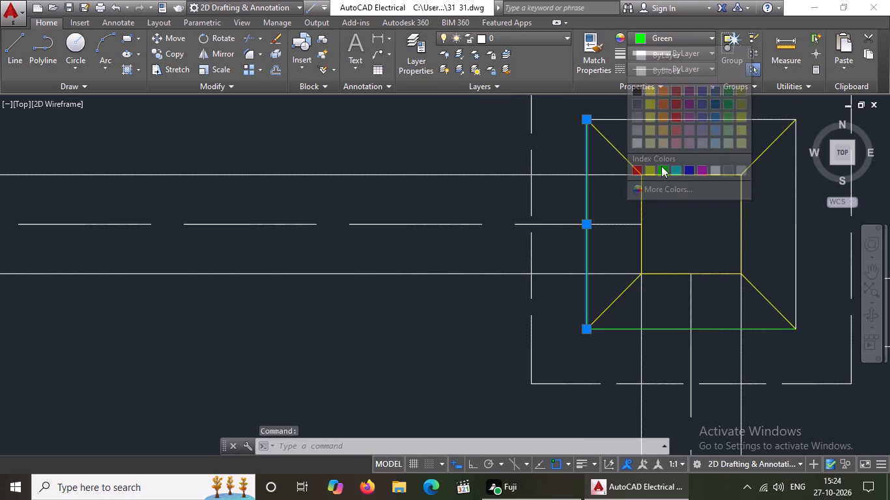
pyautogui.click(666, 123)
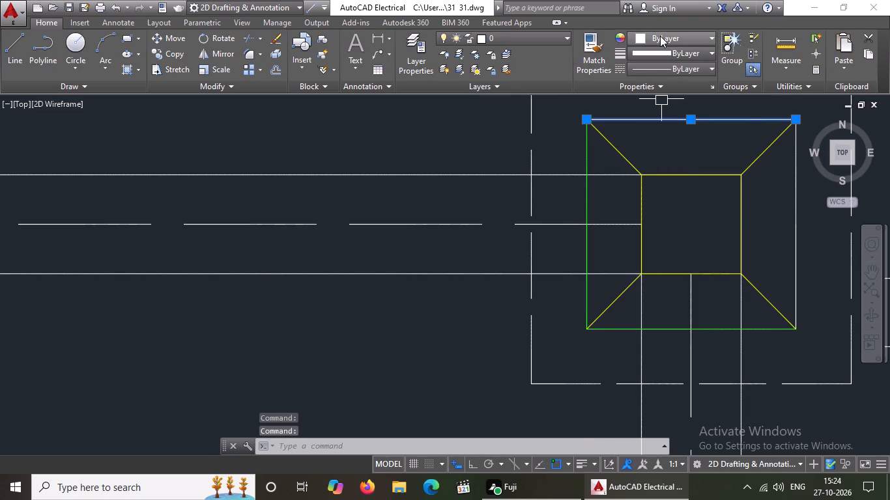
pyautogui.click(660, 36)
pyautogui.click(659, 169)
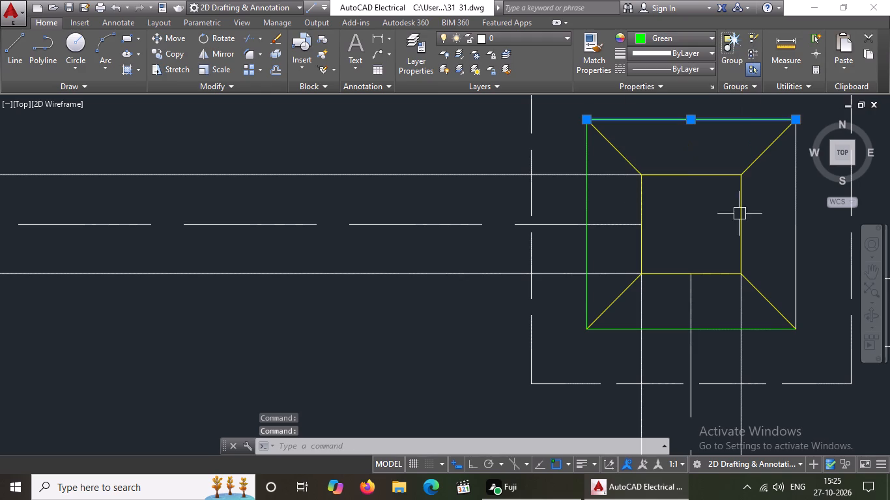
pyautogui.click(793, 202)
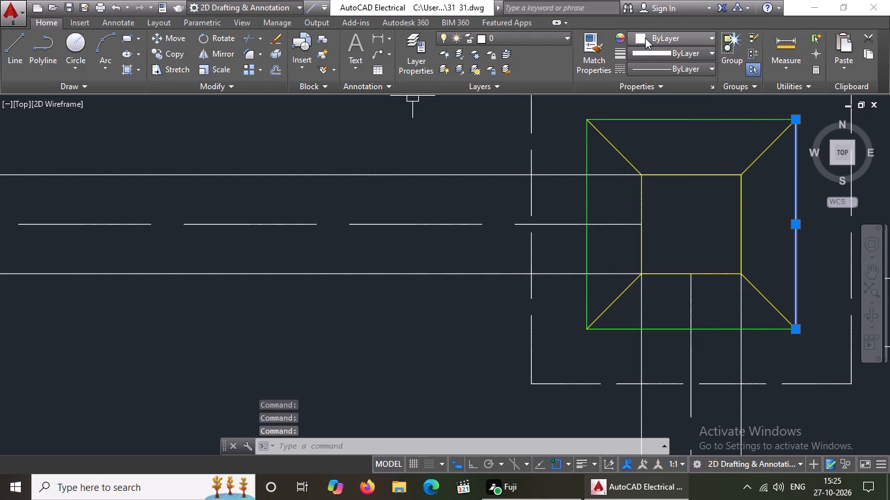
pyautogui.click(653, 35)
pyautogui.click(662, 170)
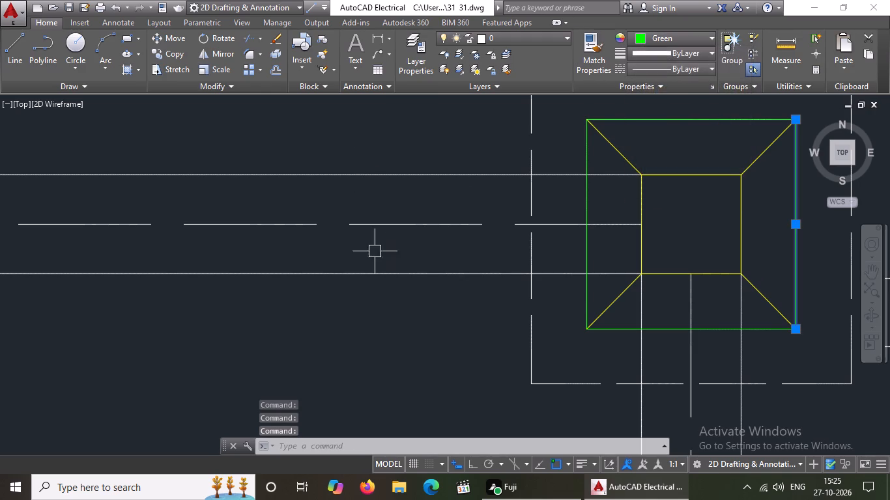
pyautogui.scroll(-3, 437, 234)
pyautogui.scroll(-2, 500, 285)
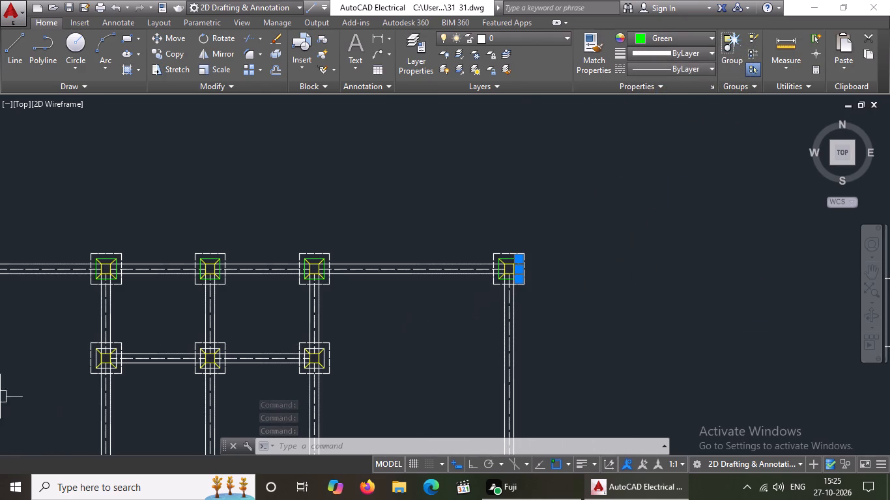
pyautogui.scroll(-3, 149, 377)
pyautogui.scroll(4, 112, 370)
pyautogui.press('Escape')
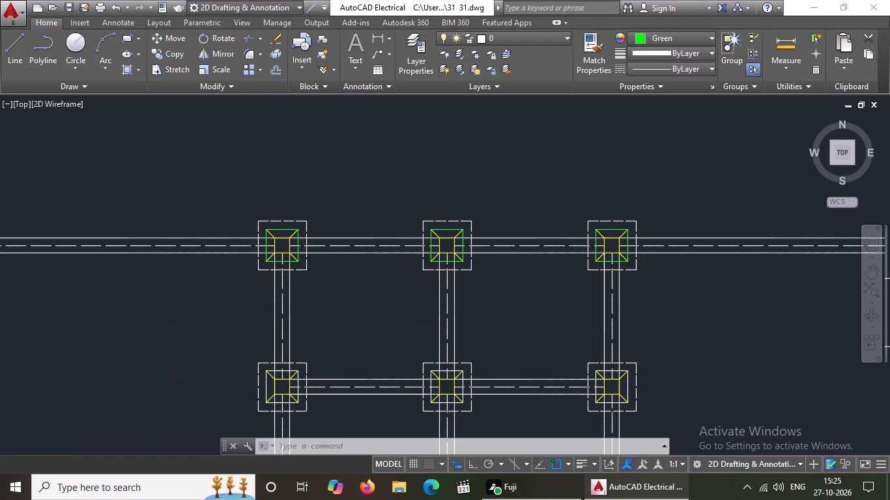
pyautogui.scroll(-3, 306, 334)
pyautogui.scroll(2, 300, 346)
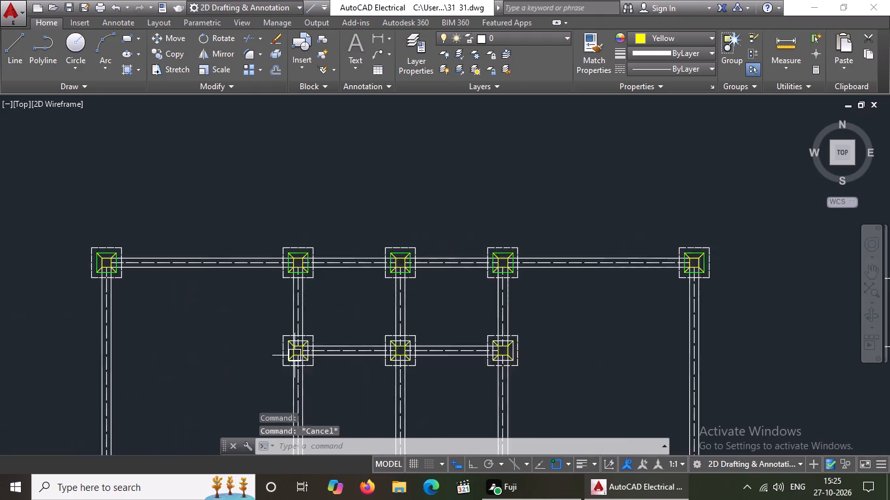
# Colour the four lines of the middle square green on the second row's leftmost footing.
pyautogui.scroll(5, 294, 355)
pyautogui.click(330, 208)
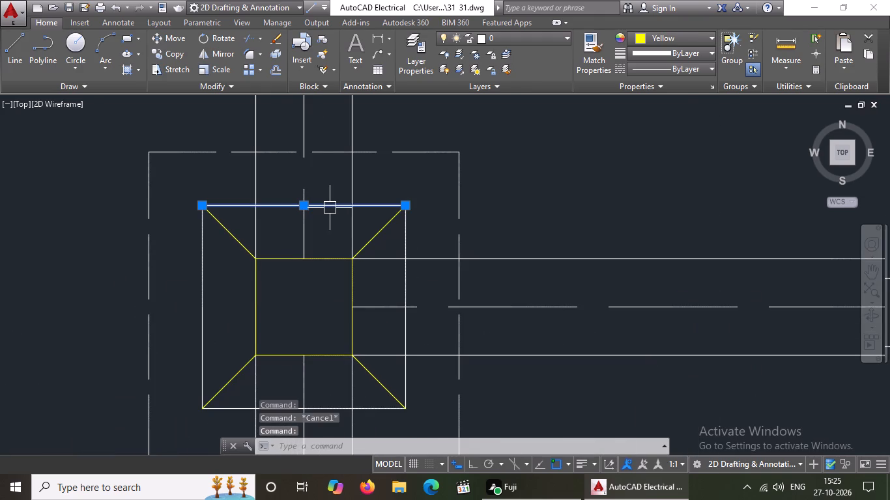
pyautogui.click(640, 35)
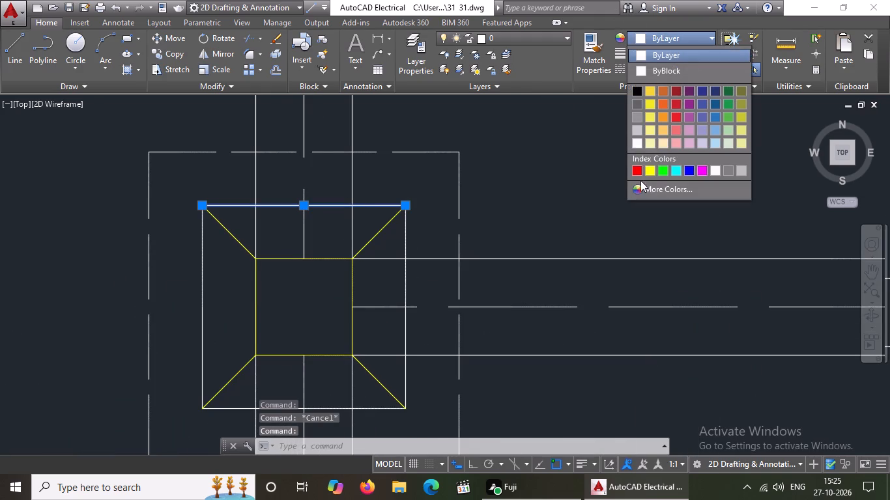
pyautogui.click(664, 165)
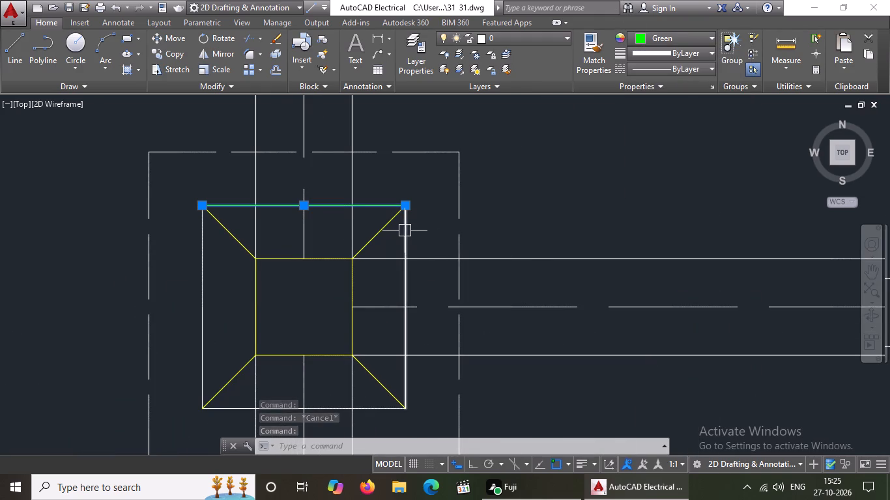
pyautogui.click(405, 230)
pyautogui.click(696, 37)
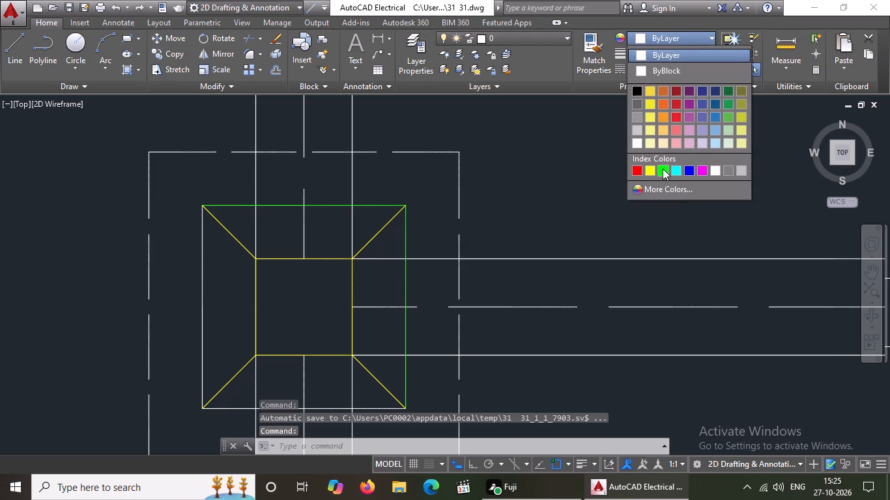
pyautogui.click(663, 166)
pyautogui.scroll(-5, 431, 182)
pyautogui.scroll(3, 402, 191)
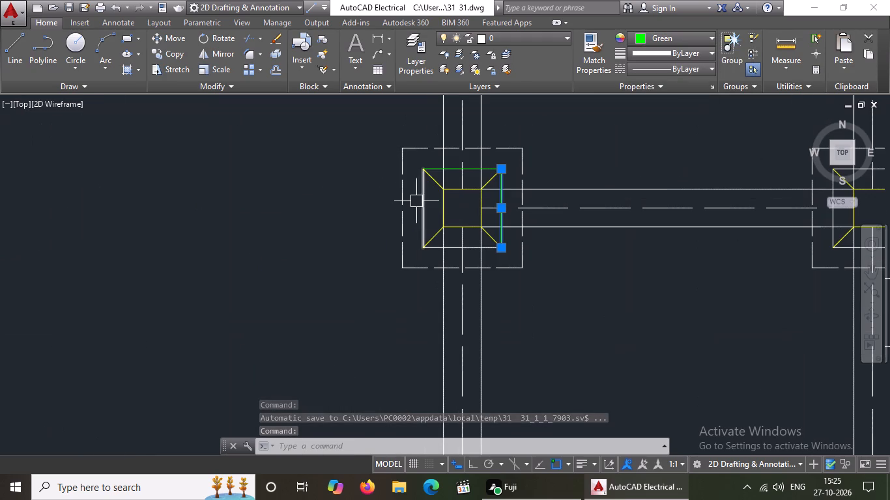
pyautogui.click(427, 195)
pyautogui.click(655, 36)
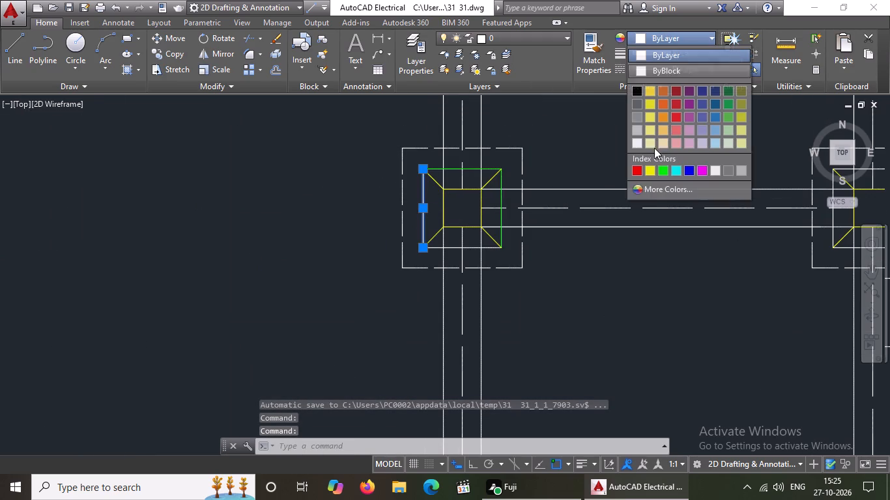
pyautogui.click(661, 165)
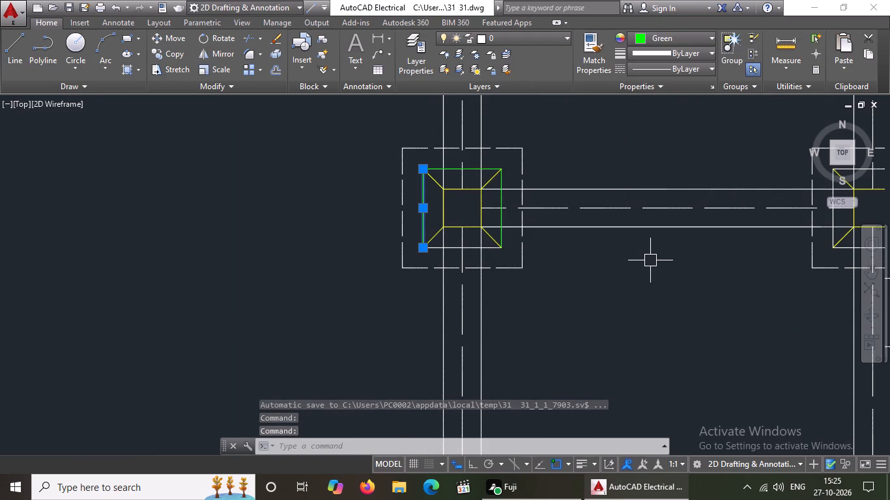
pyautogui.press('Escape')
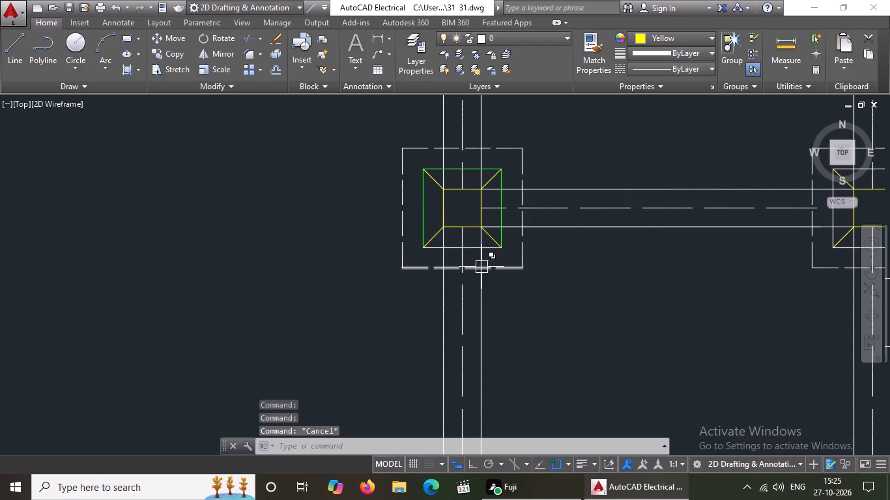
pyautogui.scroll(2, 481, 264)
pyautogui.click(451, 219)
pyautogui.click(637, 36)
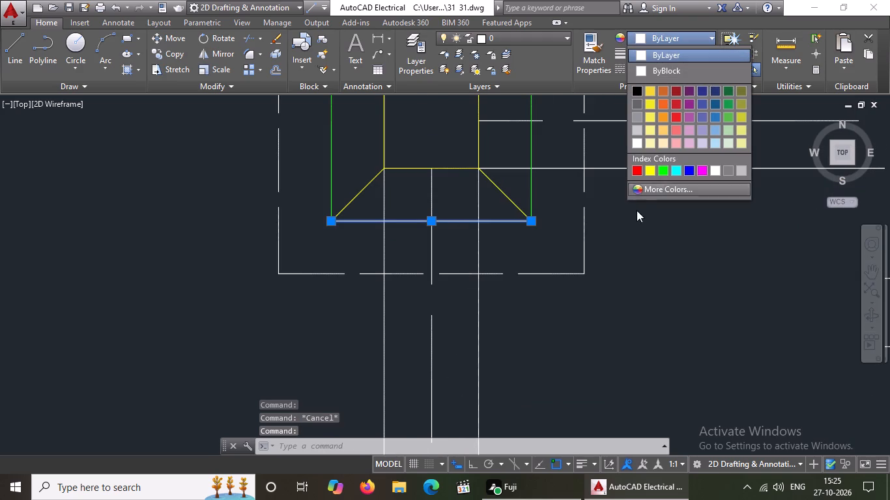
pyautogui.click(665, 167)
# Colour the four lines of the middle square green on the second row's centre footing and clear the selection.
pyautogui.scroll(-6, 402, 247)
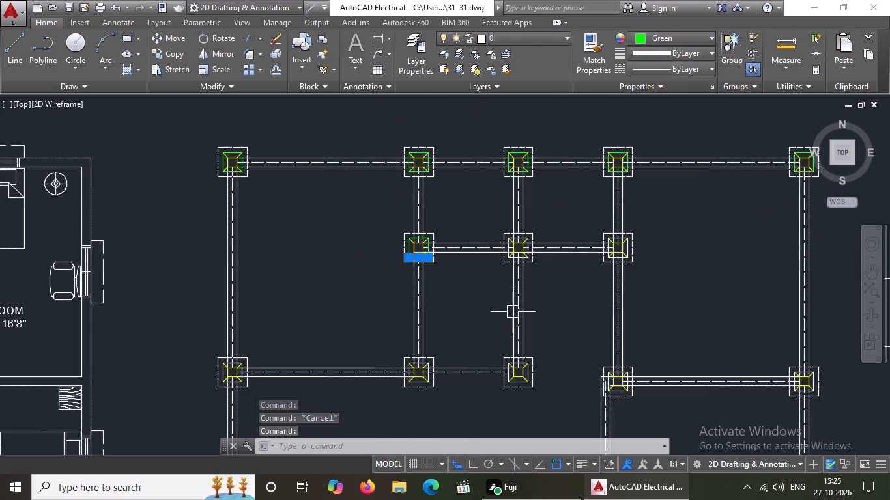
pyautogui.scroll(5, 499, 236)
pyautogui.click(629, 251)
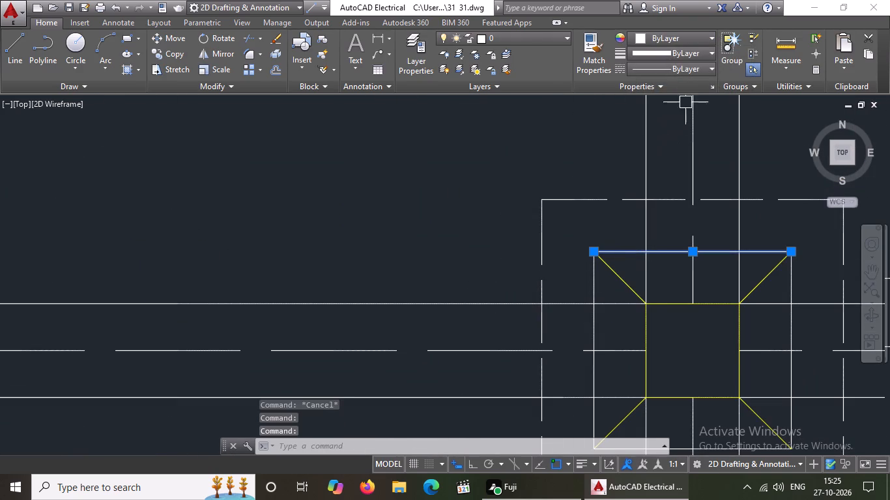
pyautogui.click(668, 40)
pyautogui.click(663, 169)
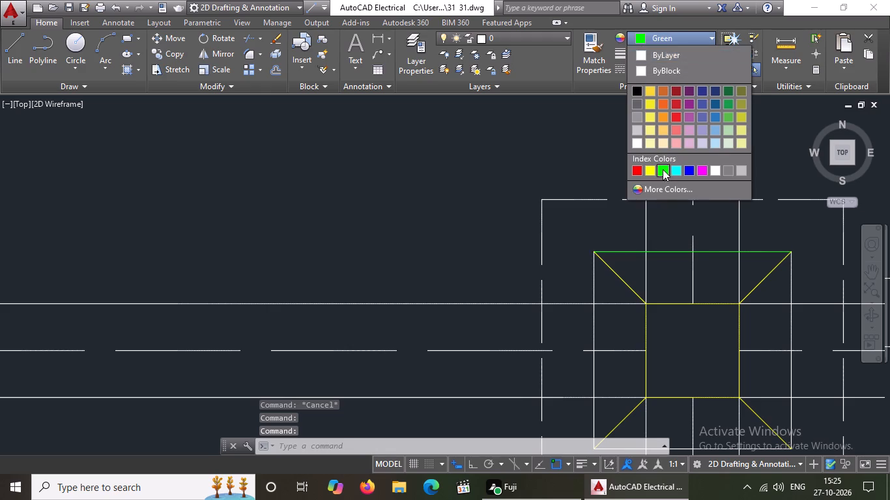
pyautogui.scroll(-4, 647, 225)
pyautogui.scroll(4, 643, 249)
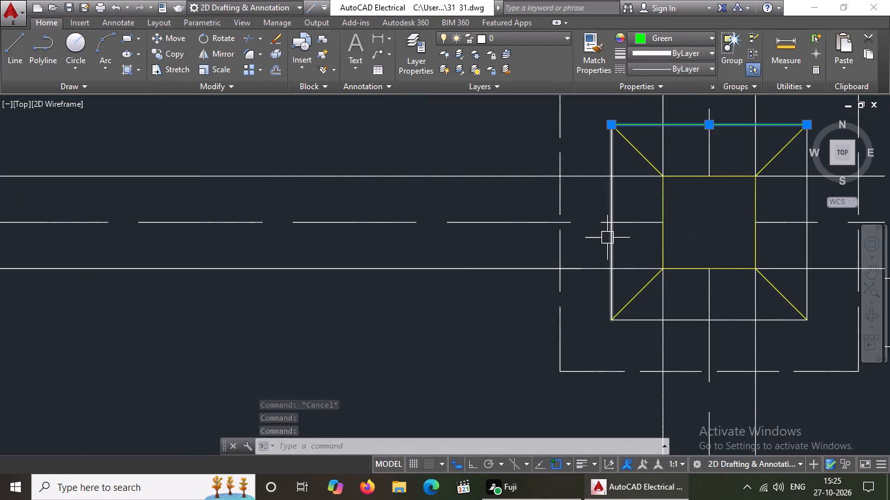
pyautogui.click(608, 238)
pyautogui.click(650, 31)
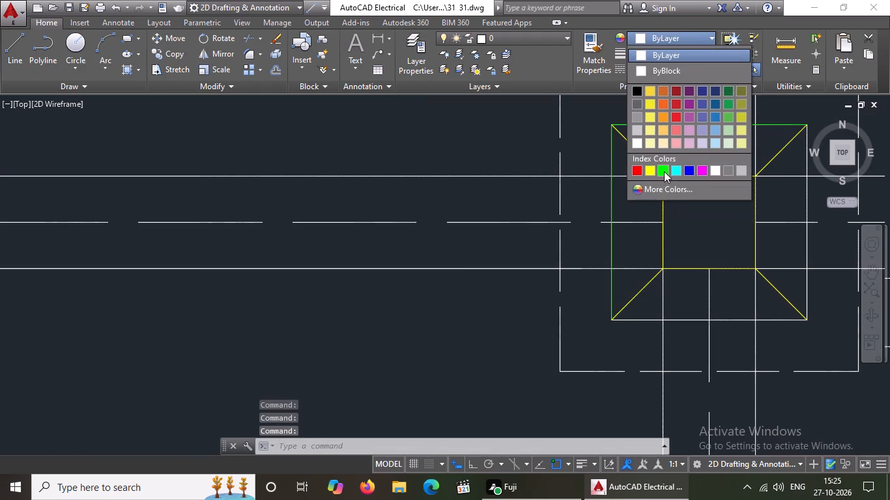
pyautogui.click(664, 170)
pyautogui.click(645, 322)
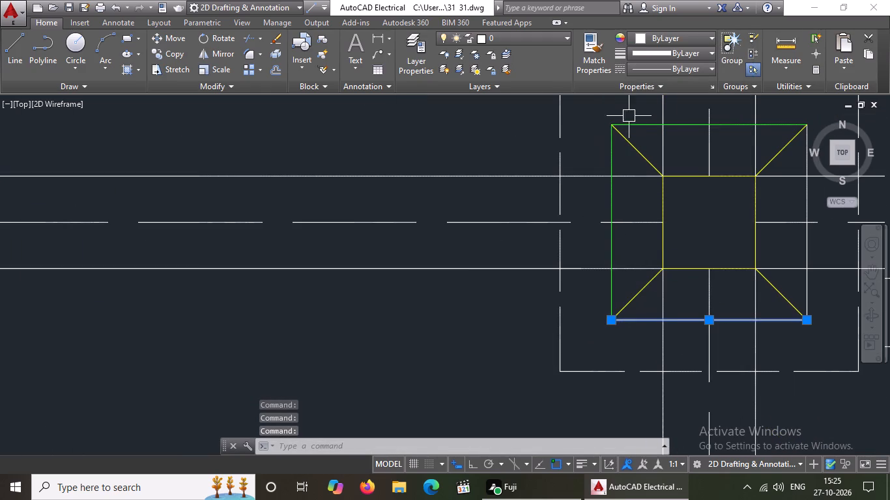
pyautogui.click(665, 38)
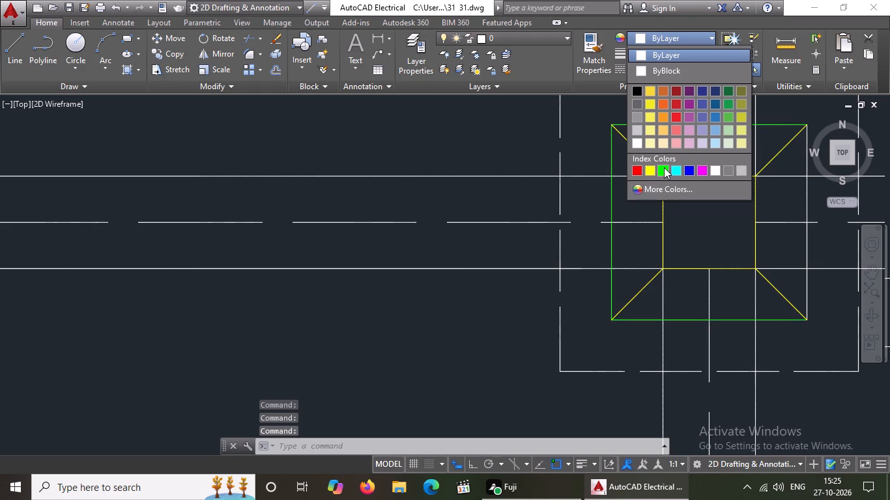
pyautogui.click(664, 167)
pyautogui.press('Escape')
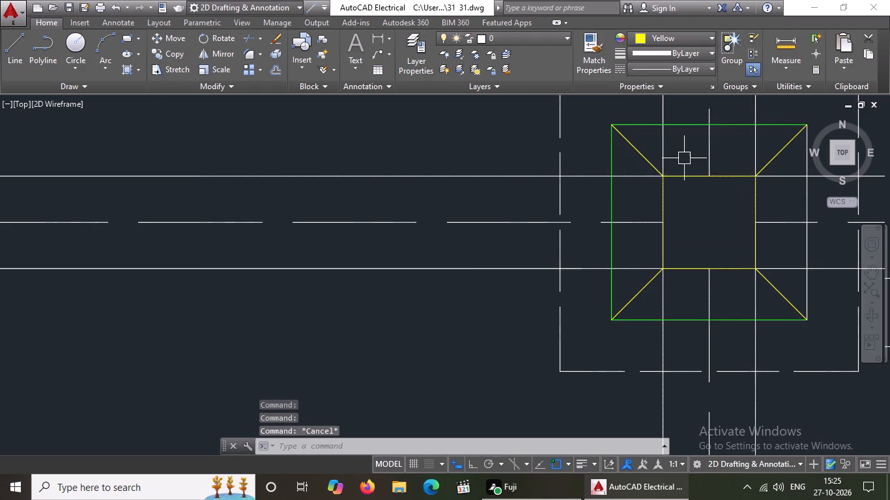
pyautogui.scroll(-6, 683, 158)
pyautogui.scroll(3, 713, 158)
pyautogui.scroll(3, 619, 218)
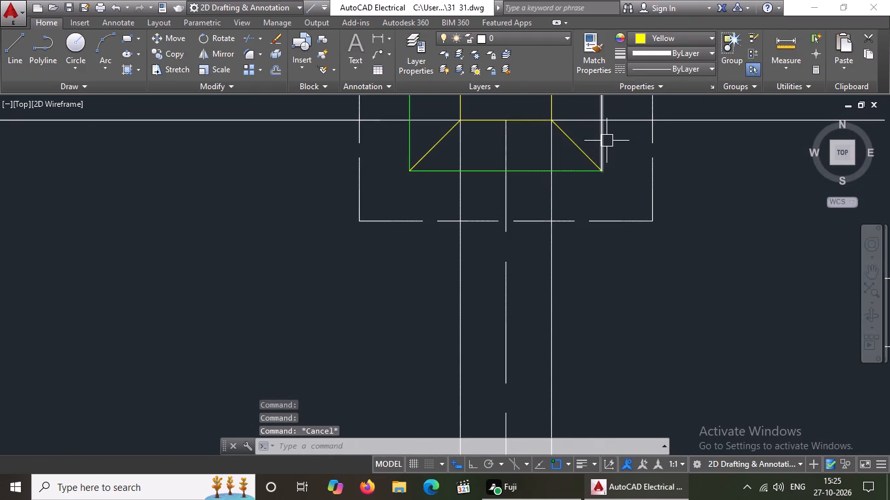
pyautogui.click(605, 141)
pyautogui.click(644, 35)
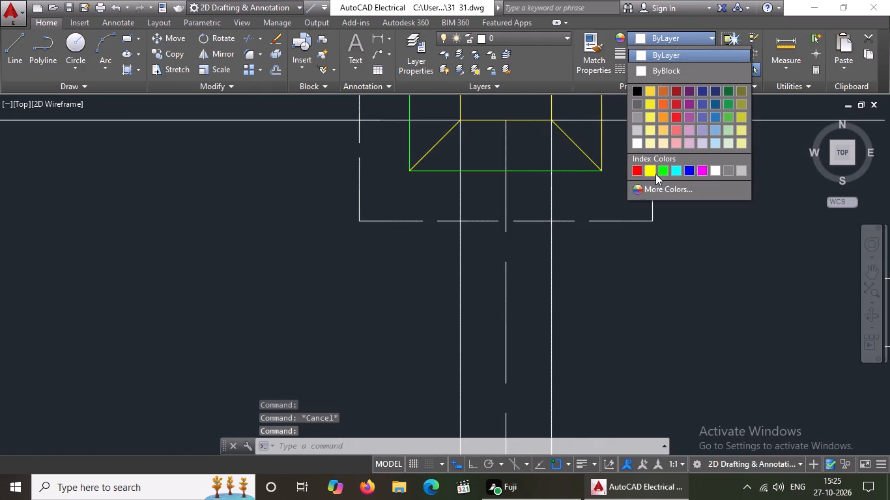
pyautogui.moveTo(661, 168); pyautogui.dragTo(661, 174)
pyautogui.press('Escape')
# Colour the four lines of the middle square green on the second row's rightmost footing and clear the selection.
pyautogui.scroll(-5, 562, 230)
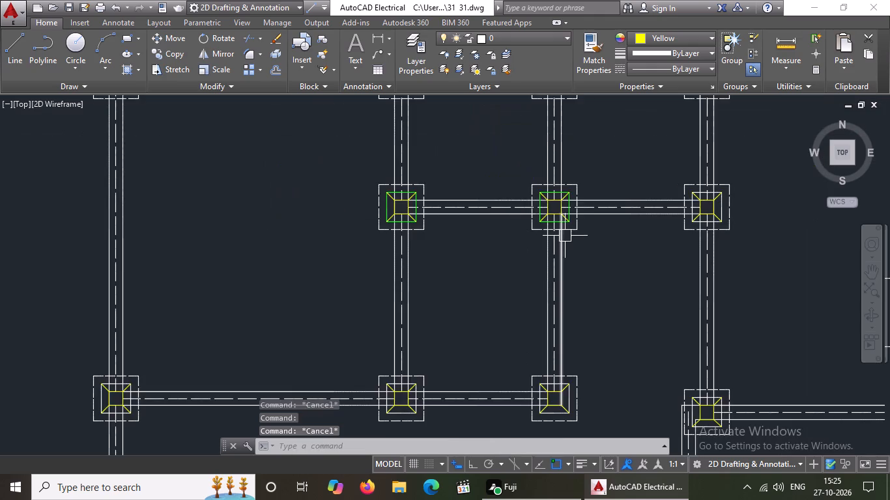
pyautogui.scroll(-2, 565, 236)
pyautogui.scroll(2, 601, 224)
pyautogui.scroll(2, 698, 231)
pyautogui.scroll(2, 566, 191)
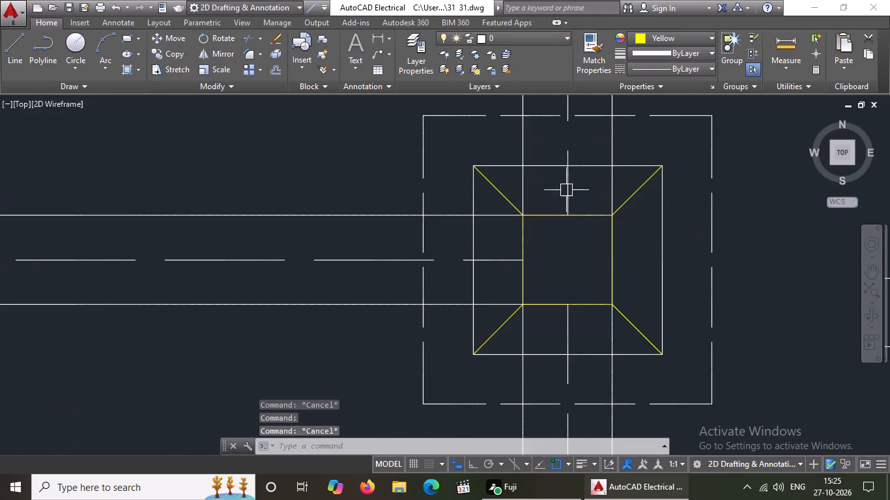
pyautogui.click(551, 167)
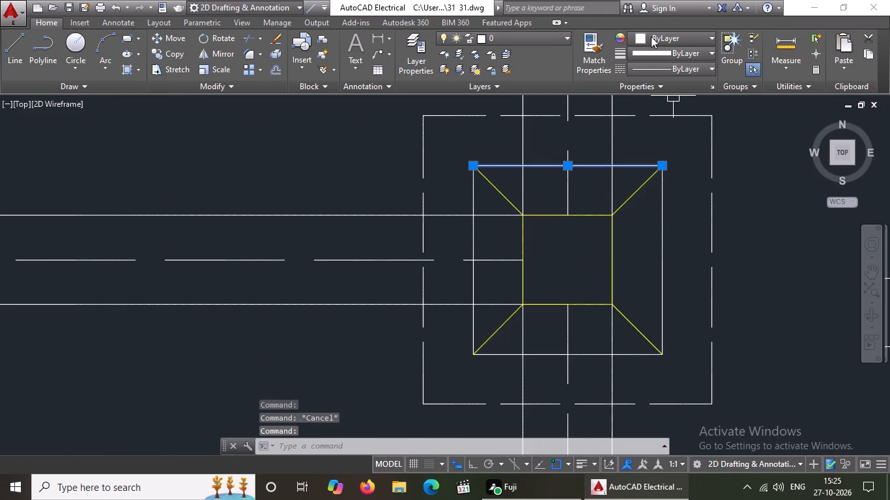
pyautogui.click(651, 36)
pyautogui.click(667, 169)
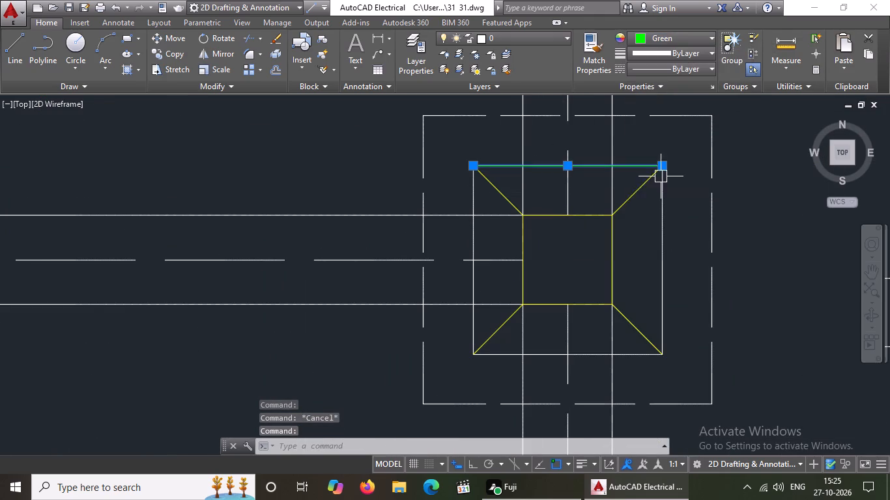
pyautogui.press('Escape')
pyautogui.click(660, 202)
pyautogui.click(660, 37)
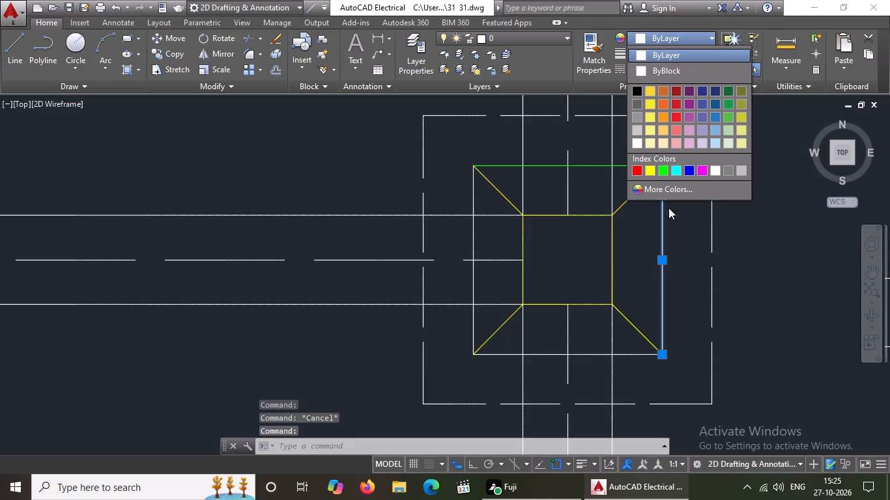
pyautogui.click(662, 171)
pyautogui.press('Escape')
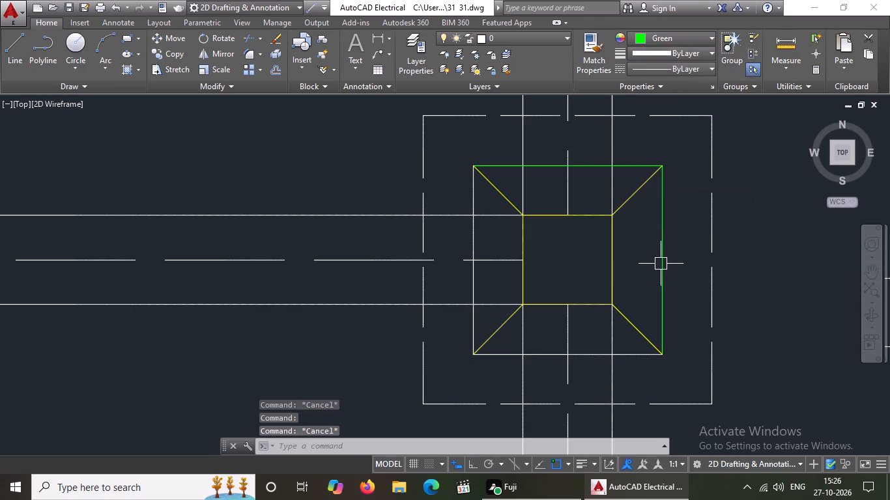
pyautogui.click(581, 357)
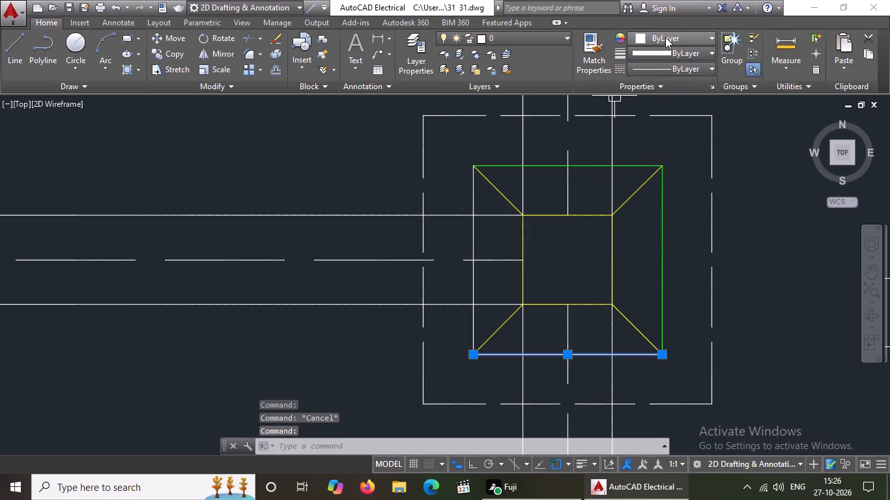
pyautogui.click(671, 34)
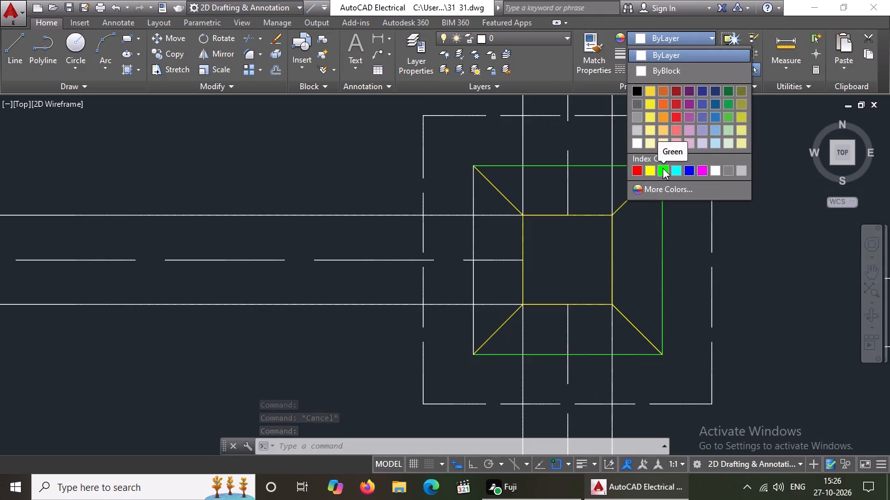
pyautogui.click(663, 168)
pyautogui.press('Escape')
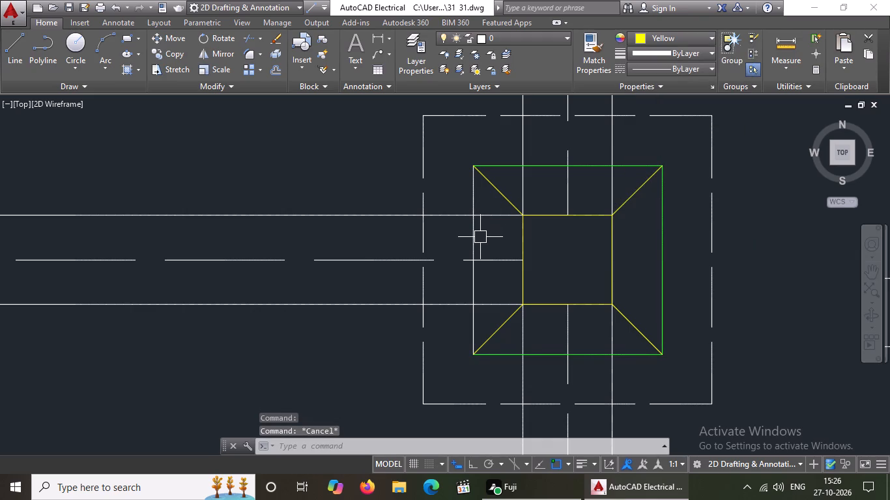
pyautogui.click(478, 234)
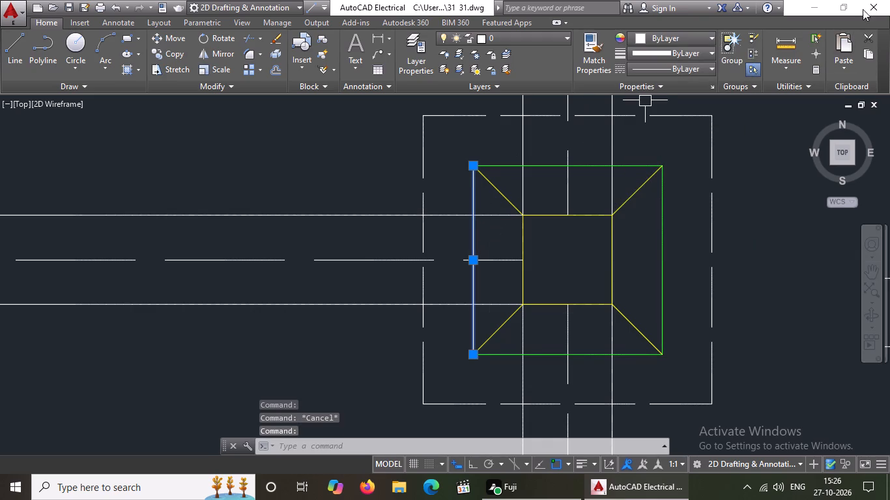
pyautogui.click(685, 35)
pyautogui.click(659, 167)
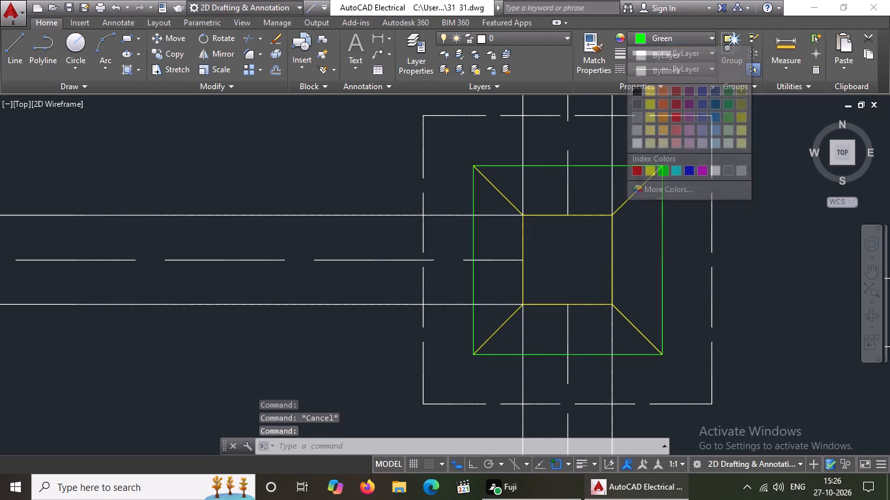
pyautogui.scroll(-2, 573, 212)
pyautogui.press('Escape')
# Colour the four lines of the middle square green on the third row's leftmost footing and clear the selection.
pyautogui.scroll(-3, 565, 218)
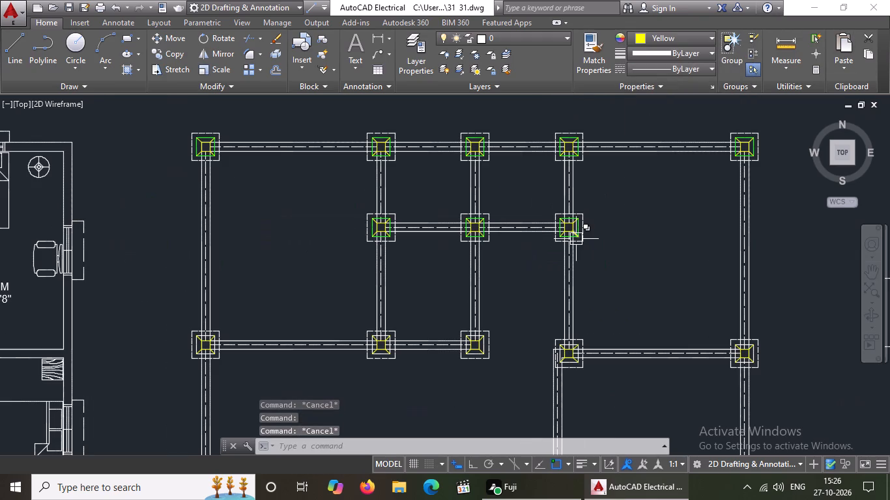
pyautogui.scroll(2, 206, 358)
pyautogui.scroll(3, 202, 292)
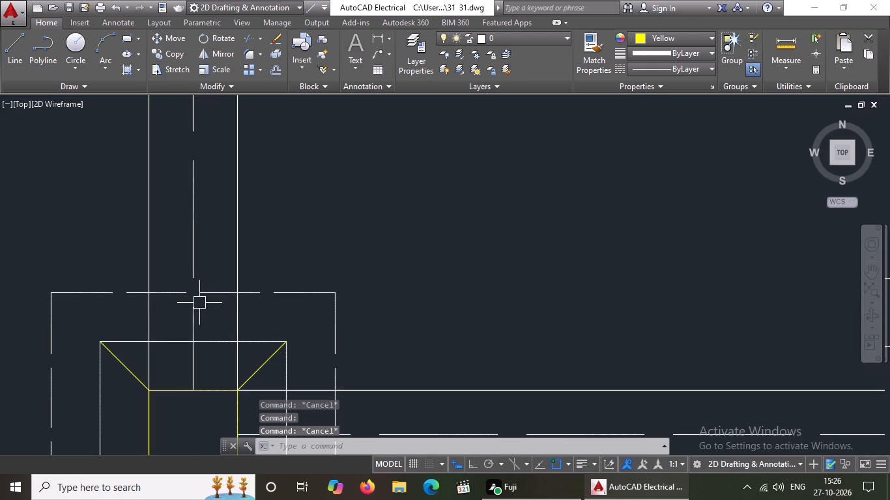
pyautogui.click(215, 337)
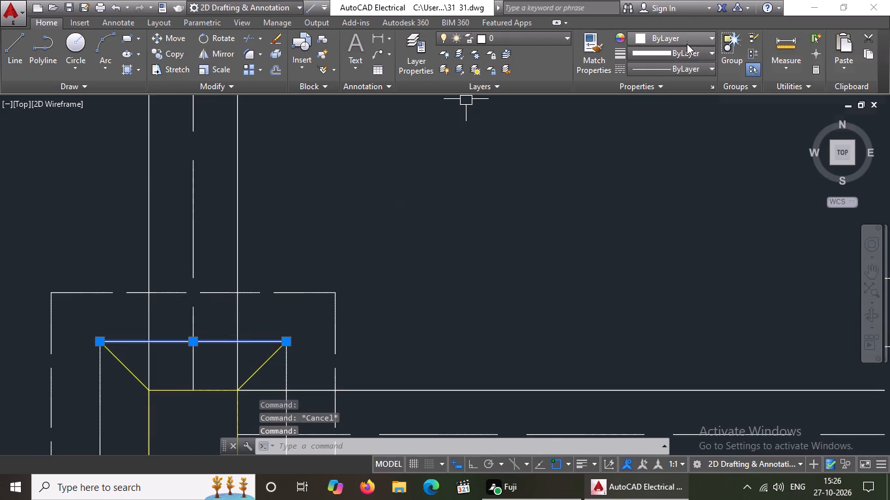
pyautogui.click(687, 44)
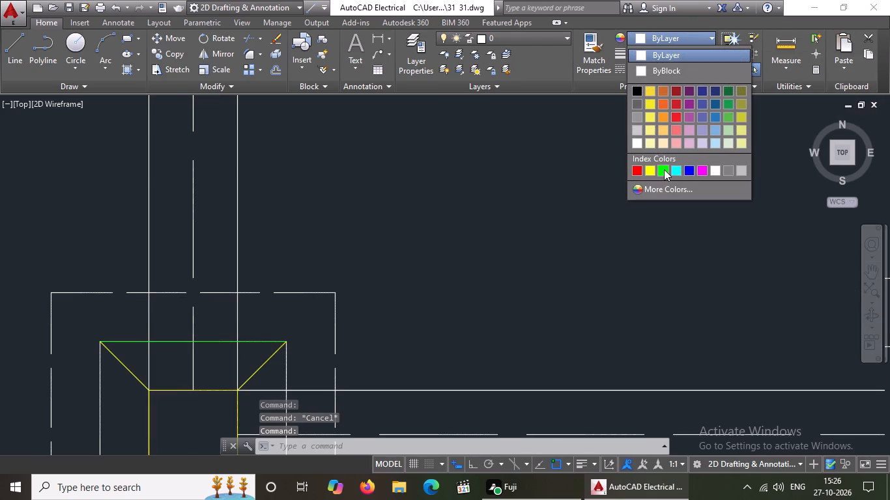
pyautogui.click(664, 169)
pyautogui.scroll(-5, 286, 171)
pyautogui.press('Escape')
pyautogui.scroll(2, 258, 167)
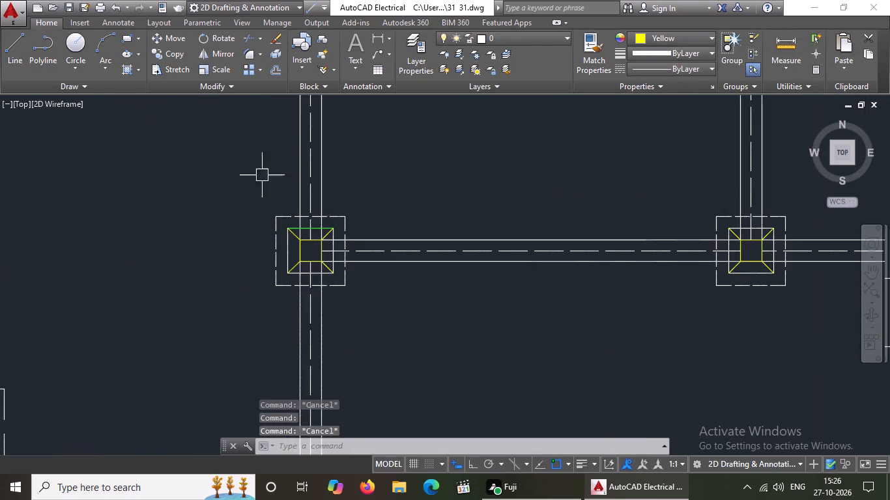
pyautogui.scroll(3, 307, 273)
pyautogui.click(225, 210)
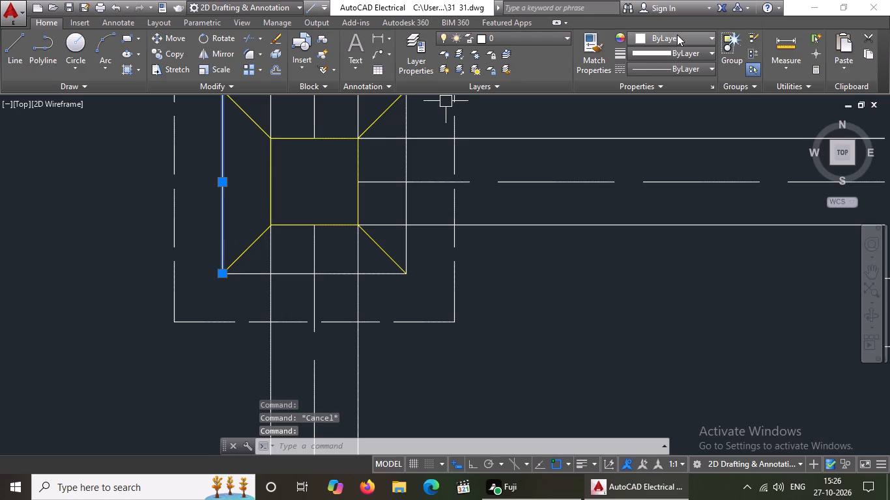
pyautogui.click(677, 35)
pyautogui.click(661, 169)
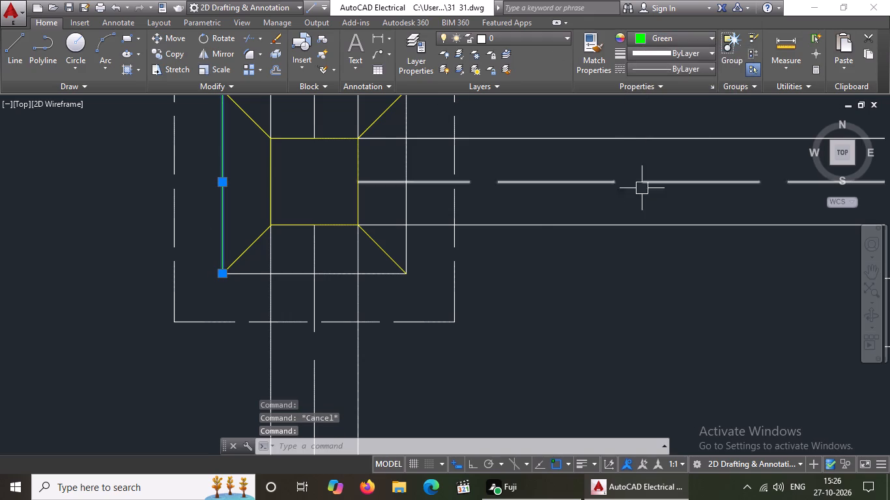
pyautogui.press('Escape')
pyautogui.click(325, 278)
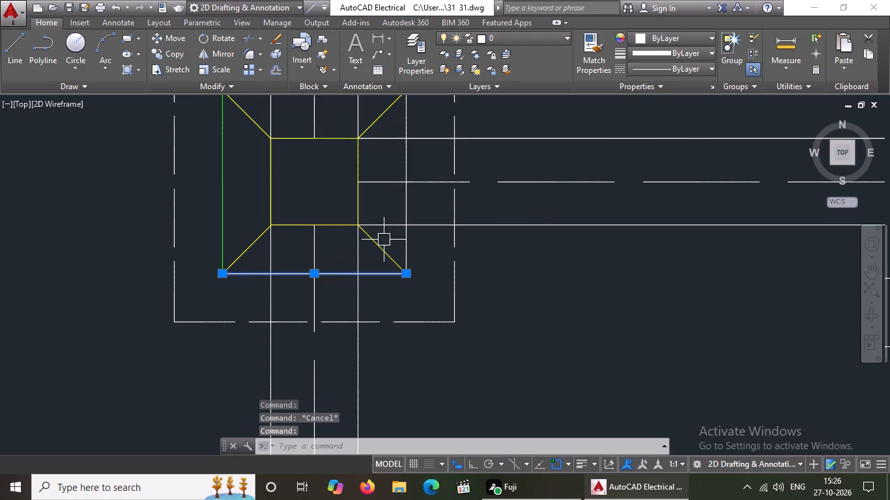
pyautogui.click(663, 39)
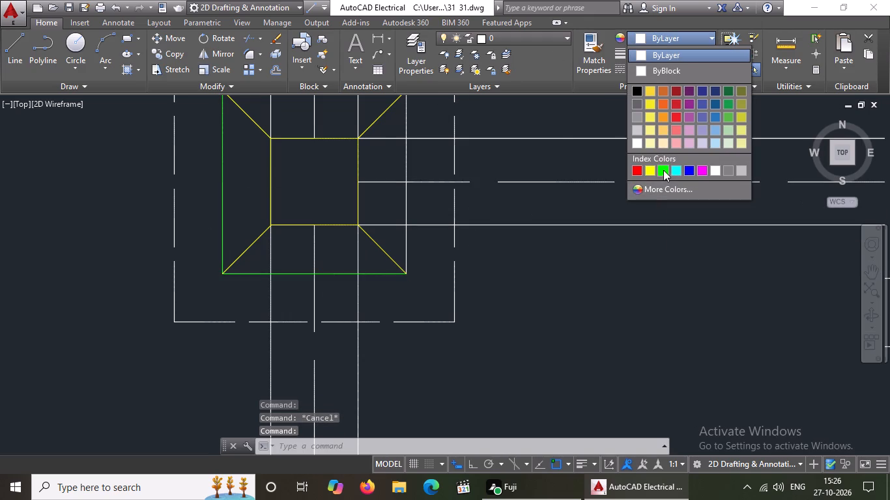
pyautogui.click(663, 170)
pyautogui.press('Escape')
pyautogui.click(403, 199)
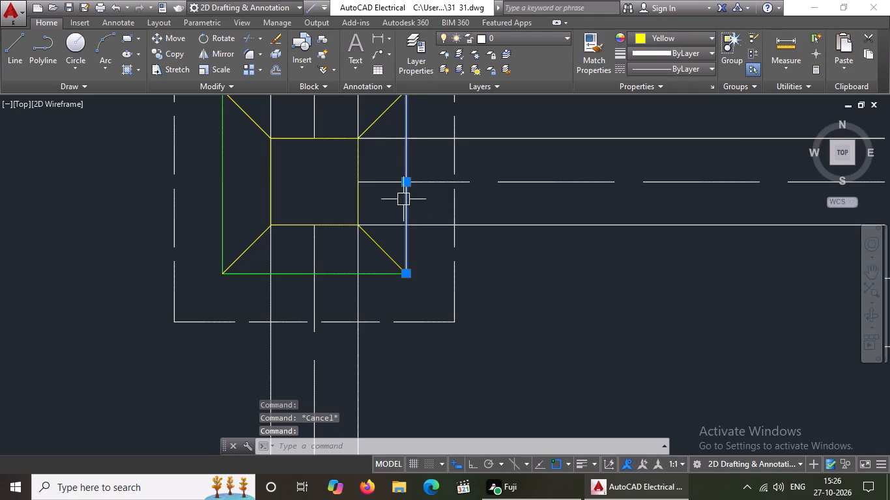
pyautogui.click(640, 37)
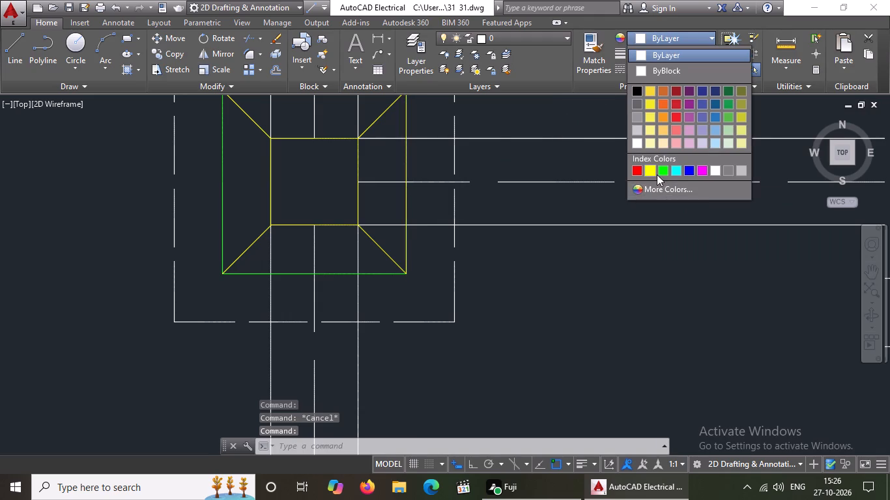
pyautogui.click(661, 166)
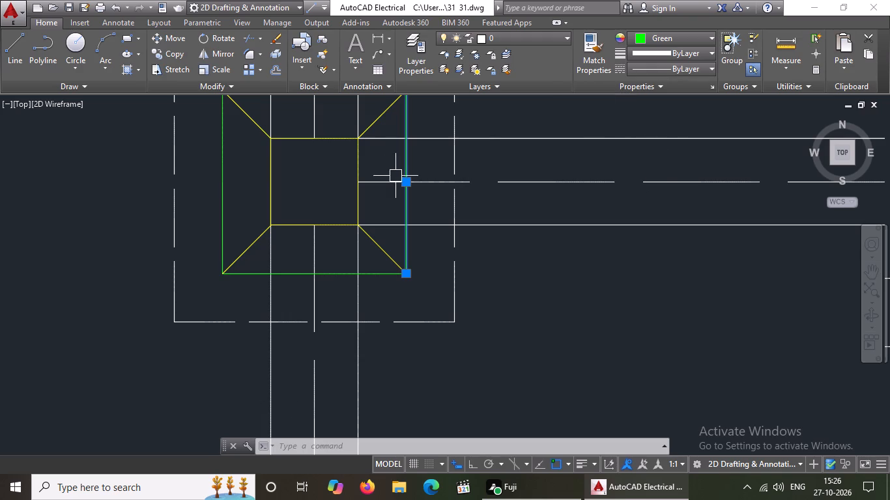
pyautogui.scroll(-3, 325, 205)
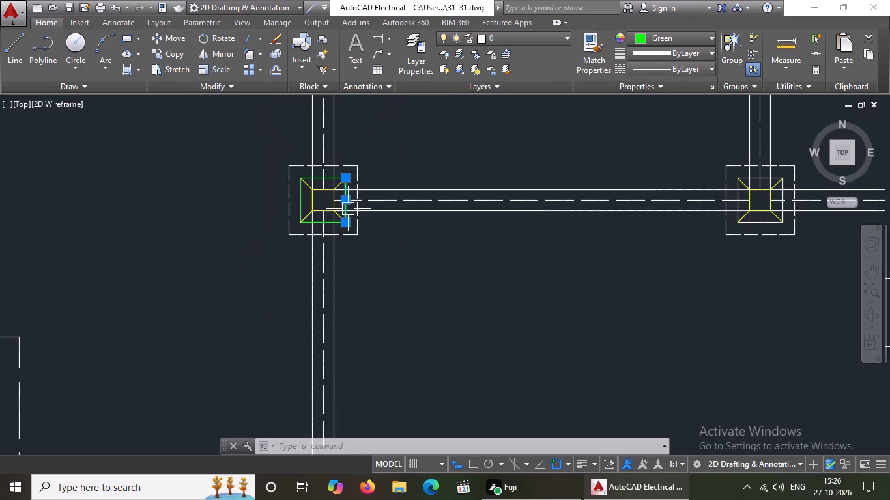
pyautogui.press('Escape')
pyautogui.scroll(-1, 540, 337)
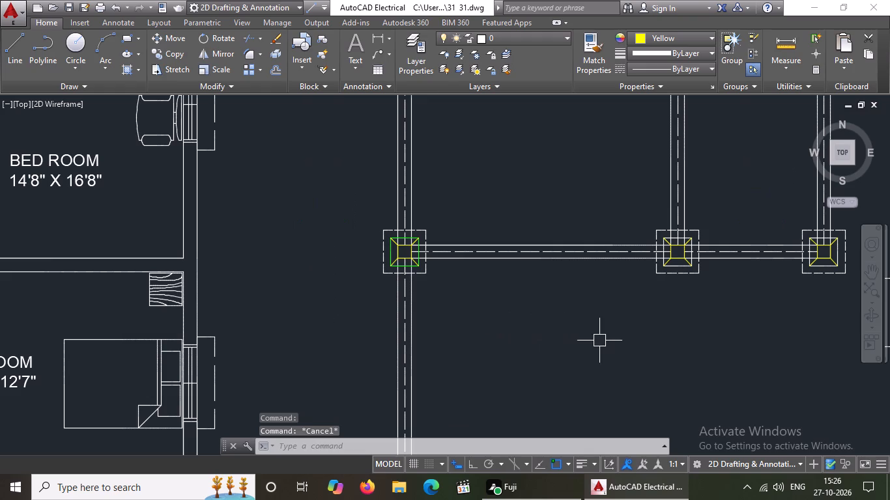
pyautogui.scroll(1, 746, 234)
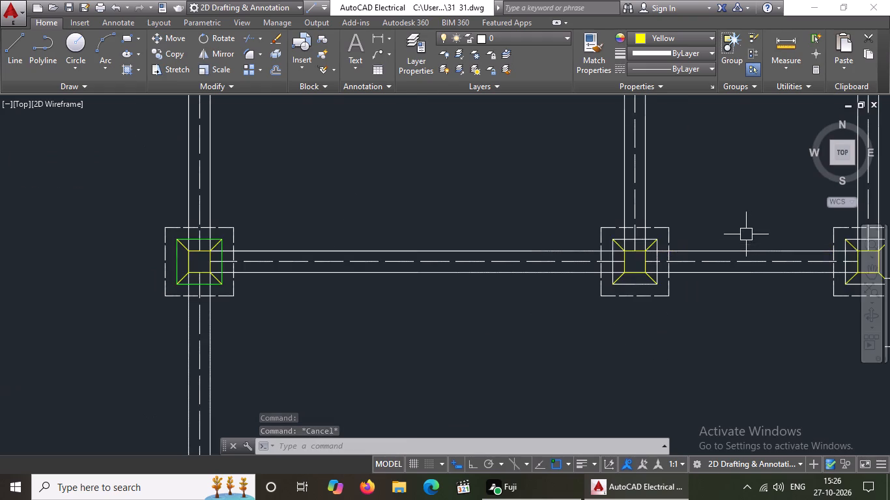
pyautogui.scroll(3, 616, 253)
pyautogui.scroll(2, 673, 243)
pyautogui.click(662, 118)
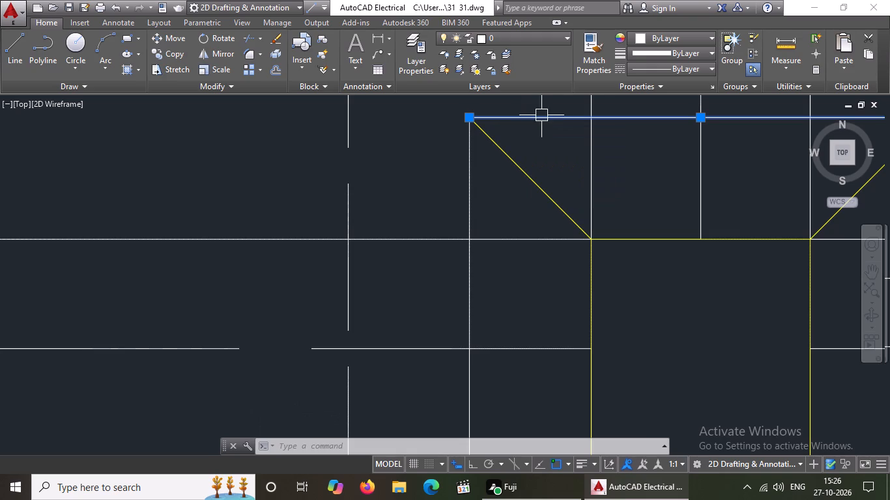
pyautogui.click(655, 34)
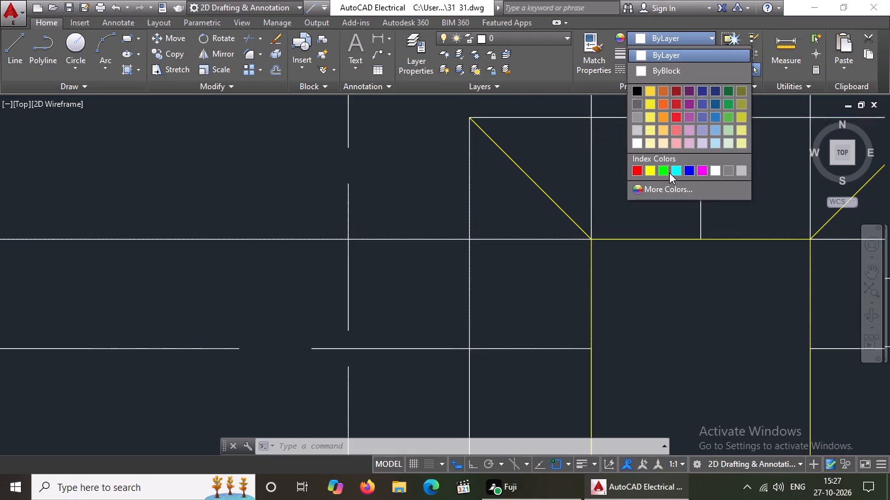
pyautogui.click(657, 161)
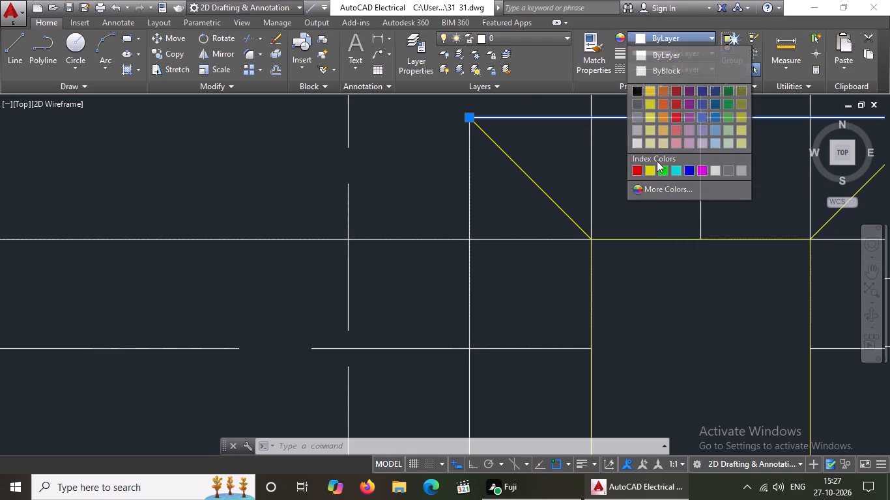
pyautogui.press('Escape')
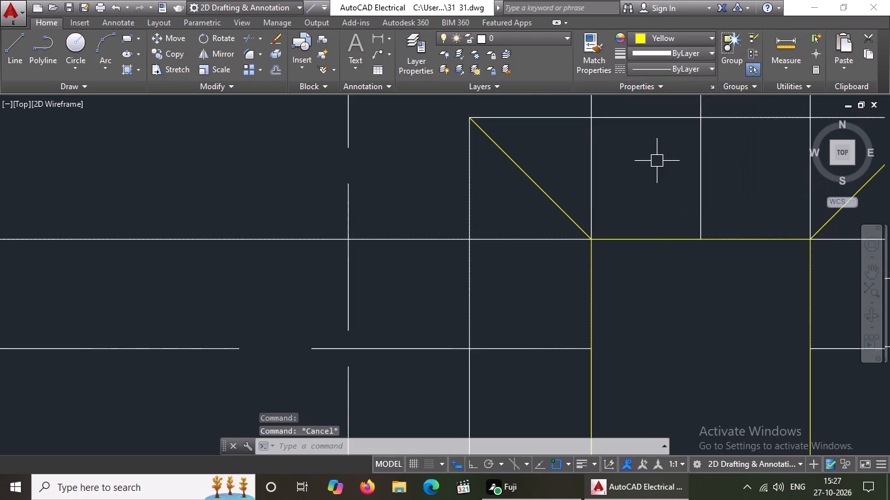
# Colour the four lines of the middle square green on the third row's second footing from the left and clear the selection.
pyautogui.scroll(-7, 523, 294)
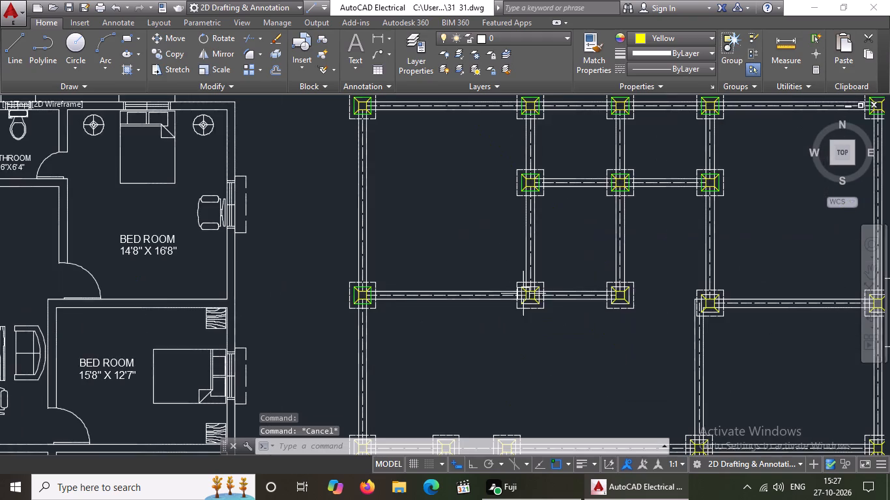
pyautogui.scroll(6, 515, 294)
pyautogui.click(552, 244)
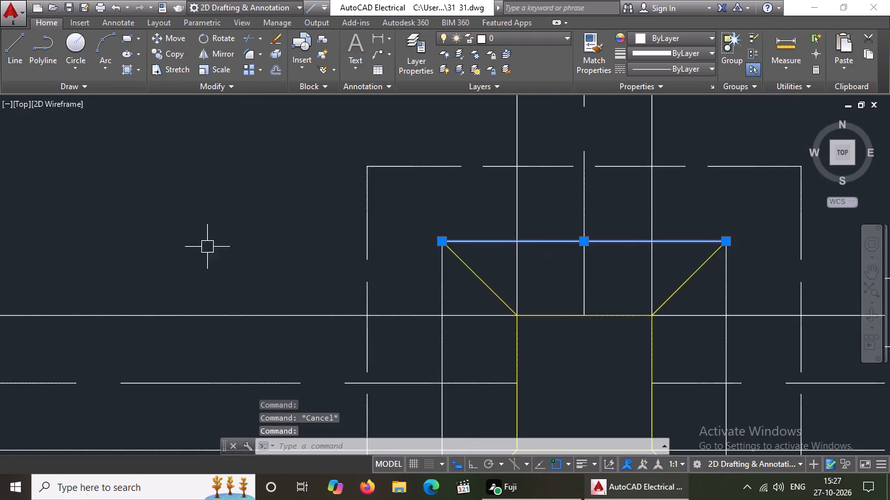
pyautogui.click(682, 34)
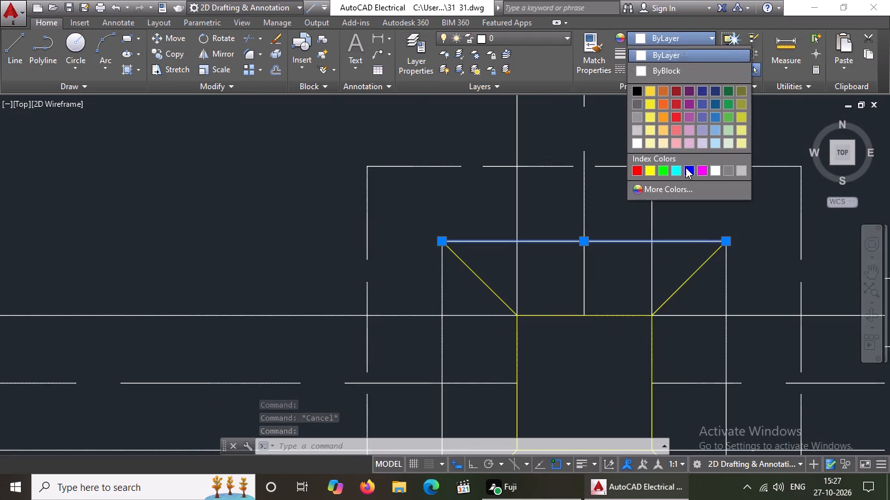
pyautogui.click(663, 166)
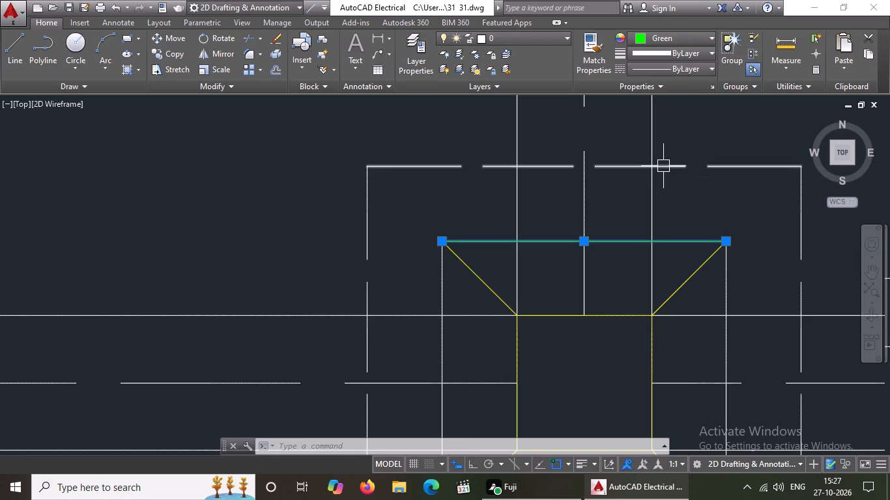
pyautogui.press('Escape')
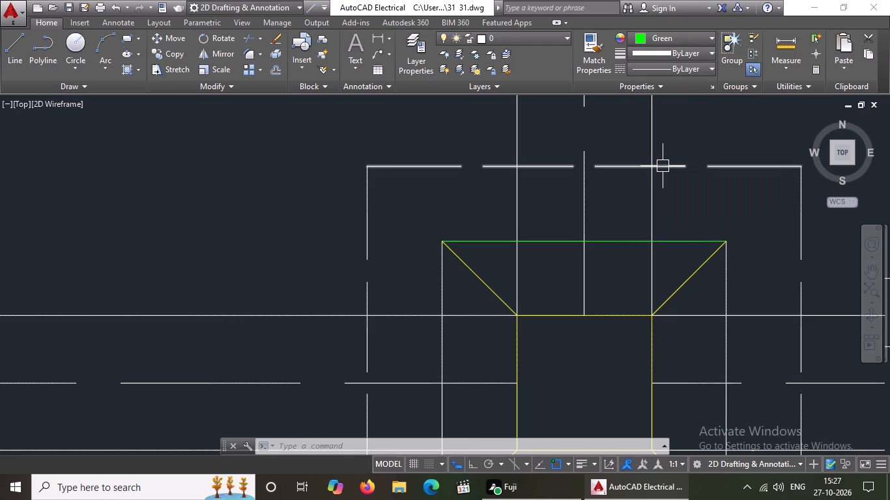
pyautogui.click(732, 288)
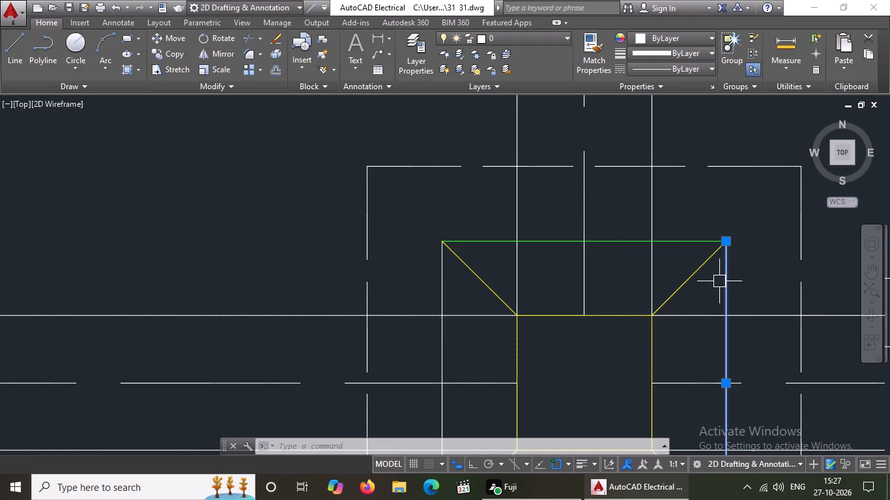
pyautogui.click(682, 40)
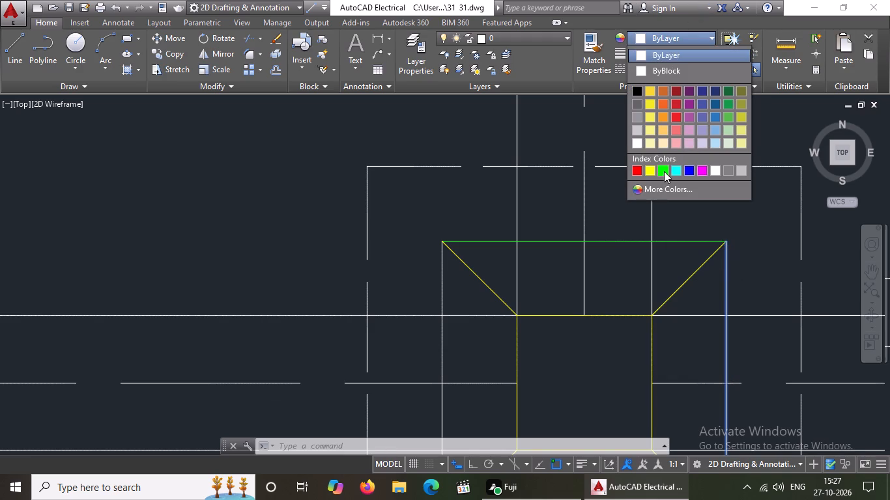
pyautogui.click(665, 171)
pyautogui.scroll(-4, 513, 365)
pyautogui.scroll(4, 513, 378)
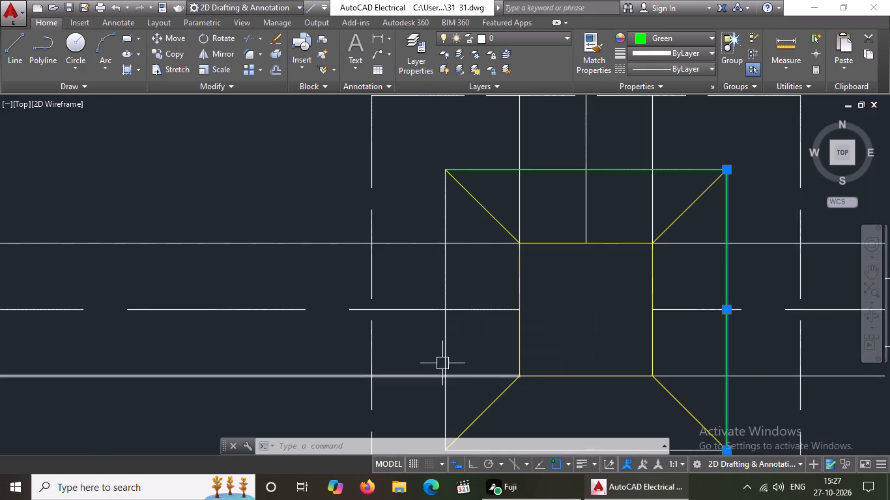
pyautogui.click(444, 335)
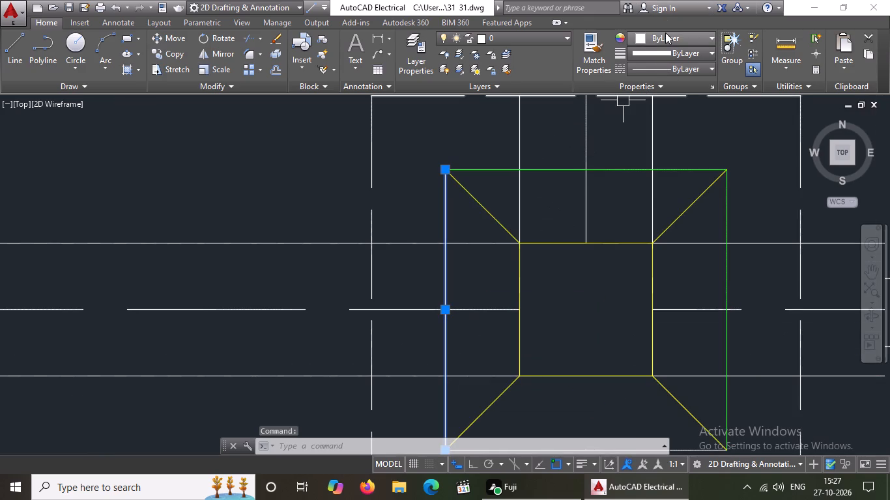
pyautogui.click(665, 33)
pyautogui.click(661, 171)
pyautogui.scroll(-4, 577, 215)
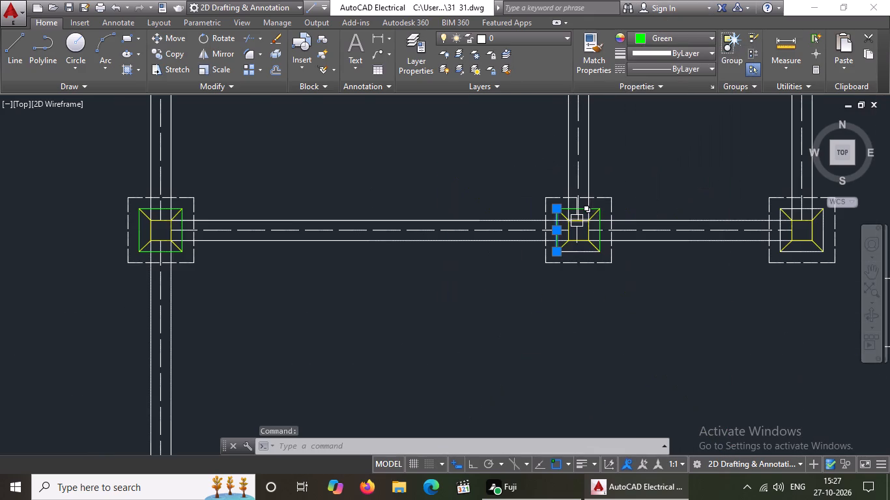
pyautogui.press('Escape')
pyautogui.scroll(2, 577, 251)
pyautogui.click(578, 257)
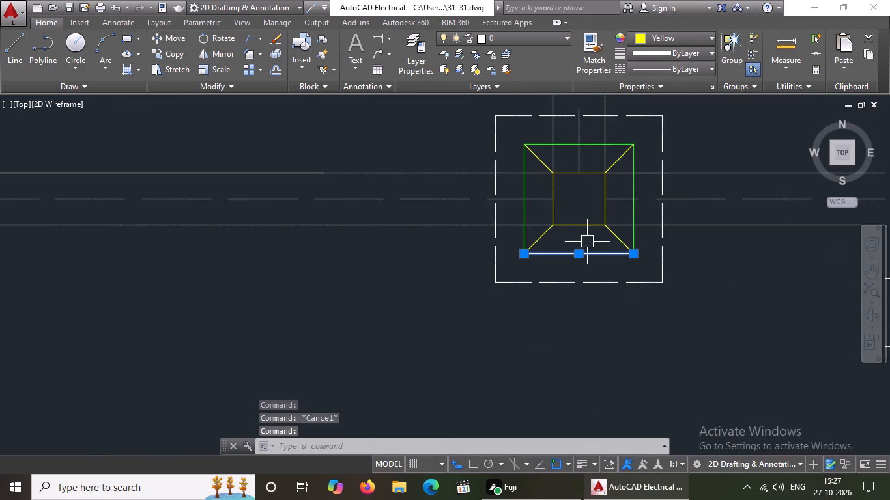
pyautogui.click(657, 36)
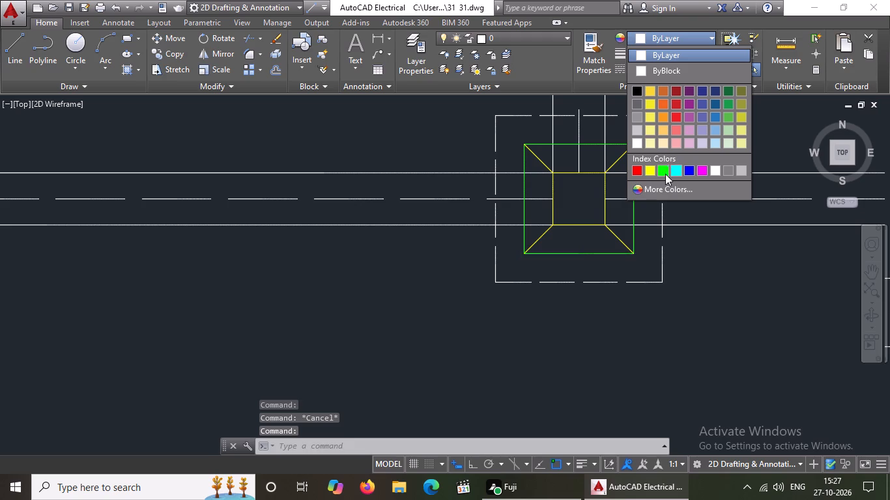
pyautogui.click(663, 167)
pyautogui.press('Escape')
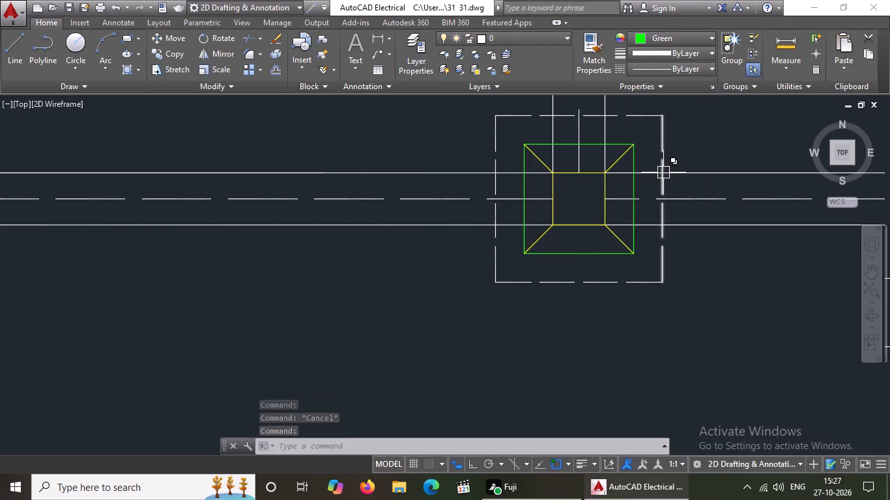
# Colour the left and top lines of the middle square green on the third row's third footing from the left.
pyautogui.scroll(-6, 636, 184)
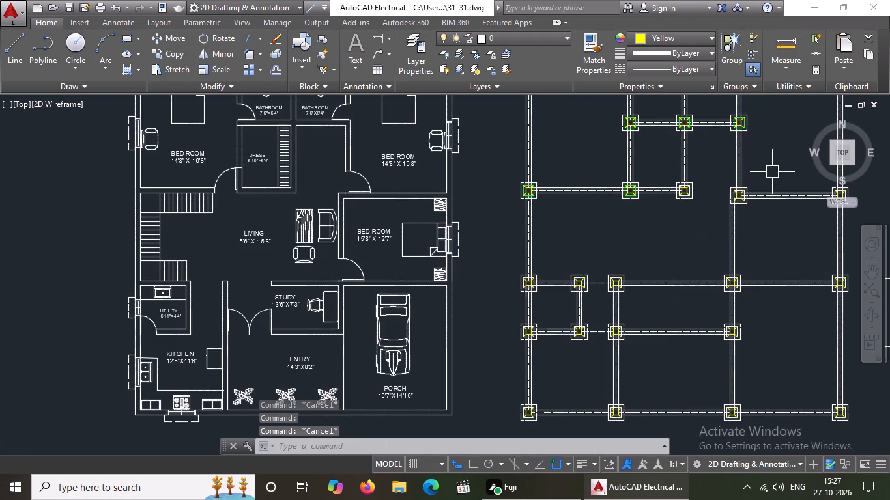
pyautogui.scroll(3, 772, 172)
pyautogui.scroll(4, 364, 241)
pyautogui.click(483, 229)
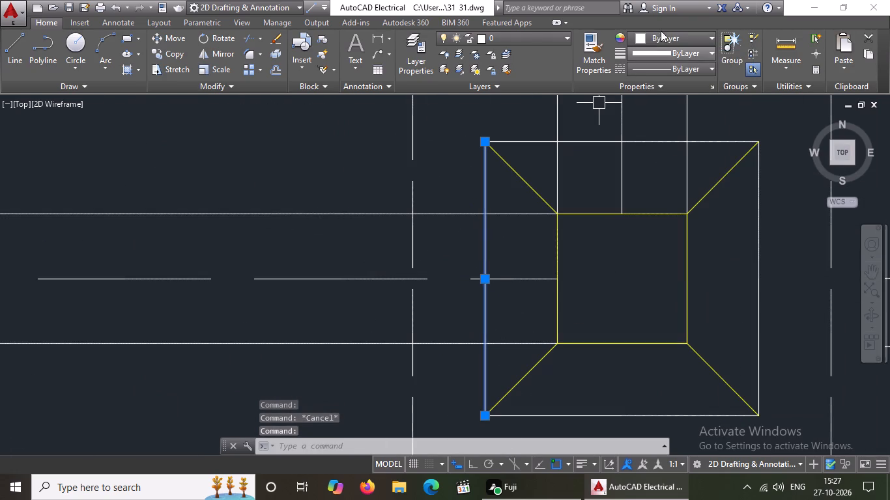
pyautogui.click(665, 33)
pyautogui.click(667, 169)
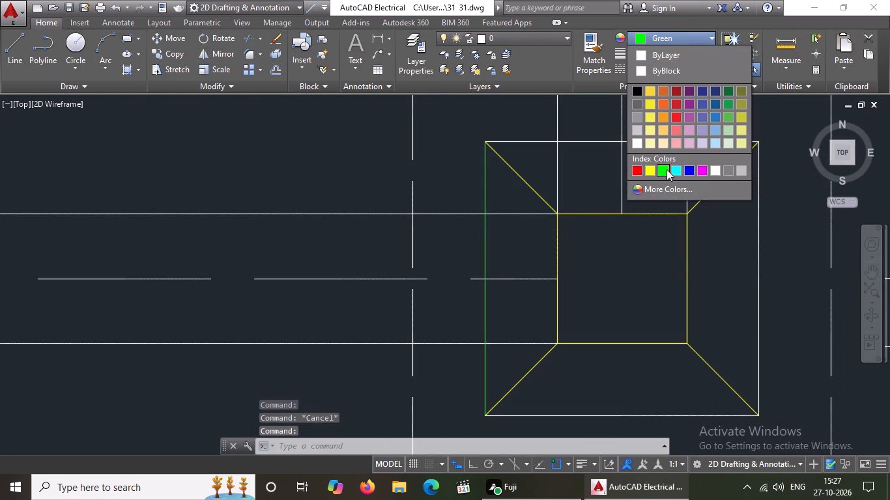
pyautogui.scroll(-5, 584, 199)
pyautogui.press('Escape')
pyautogui.scroll(4, 584, 180)
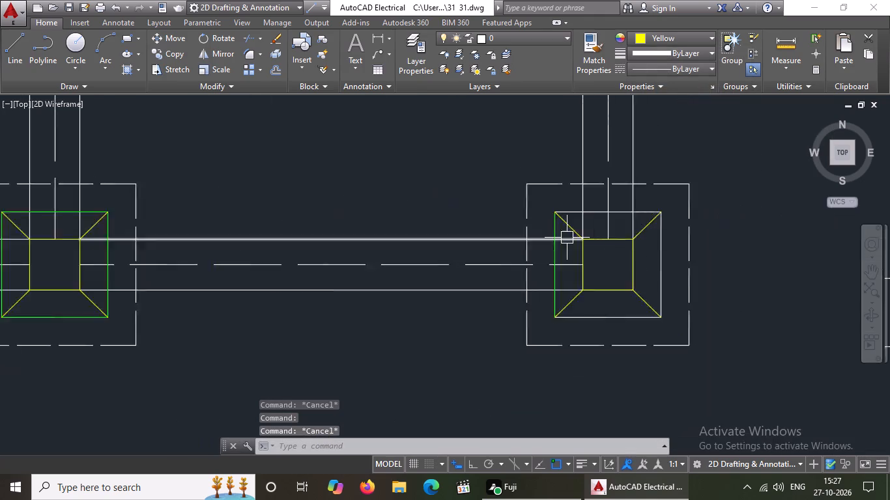
pyautogui.scroll(2, 567, 238)
pyautogui.click(666, 135)
pyautogui.click(682, 36)
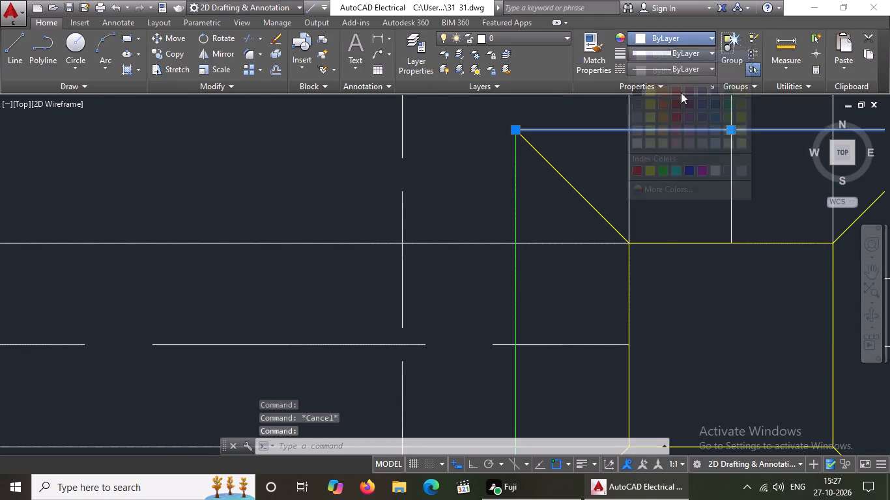
pyautogui.click(661, 168)
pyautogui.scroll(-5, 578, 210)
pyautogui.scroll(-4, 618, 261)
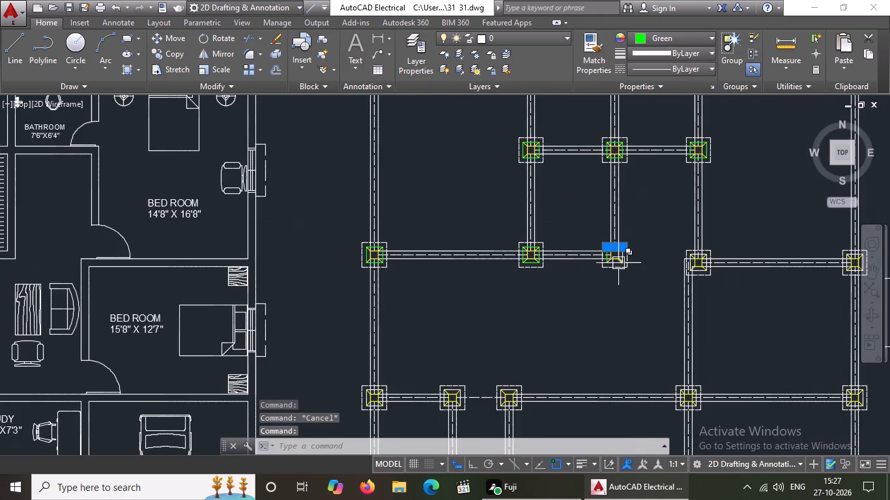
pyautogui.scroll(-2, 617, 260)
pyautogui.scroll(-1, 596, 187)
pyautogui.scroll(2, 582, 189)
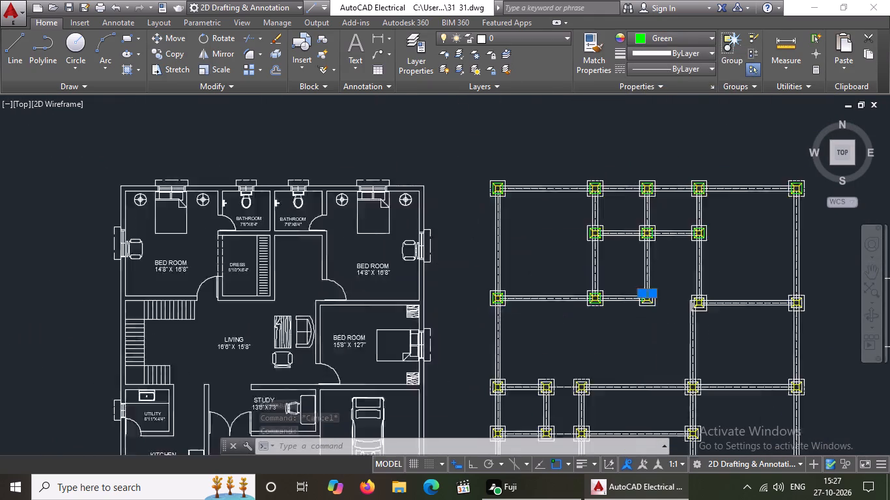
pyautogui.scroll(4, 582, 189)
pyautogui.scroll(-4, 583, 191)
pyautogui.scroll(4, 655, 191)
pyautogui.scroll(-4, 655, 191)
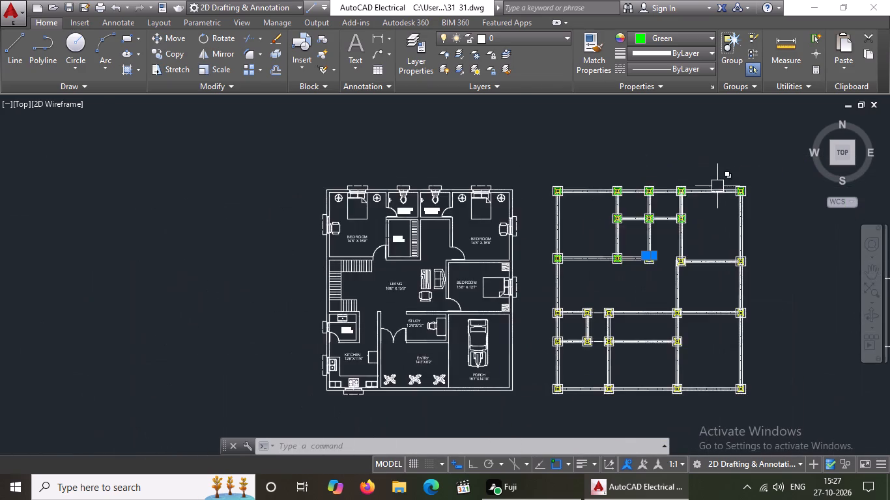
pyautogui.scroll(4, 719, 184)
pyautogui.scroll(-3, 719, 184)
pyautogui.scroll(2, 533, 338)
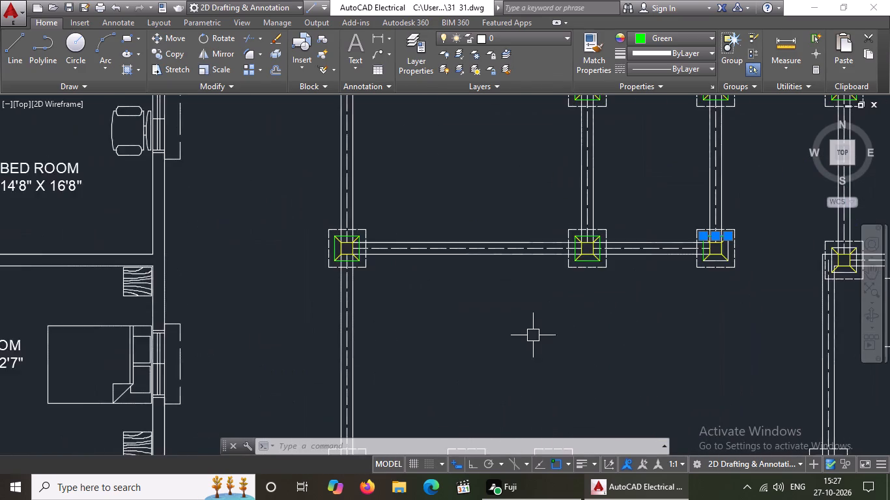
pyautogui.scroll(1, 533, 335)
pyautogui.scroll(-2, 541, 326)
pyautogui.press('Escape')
# Colour the right and bottom lines of the middle square green on the third row's third footing and clear the selection.
pyautogui.scroll(3, 653, 271)
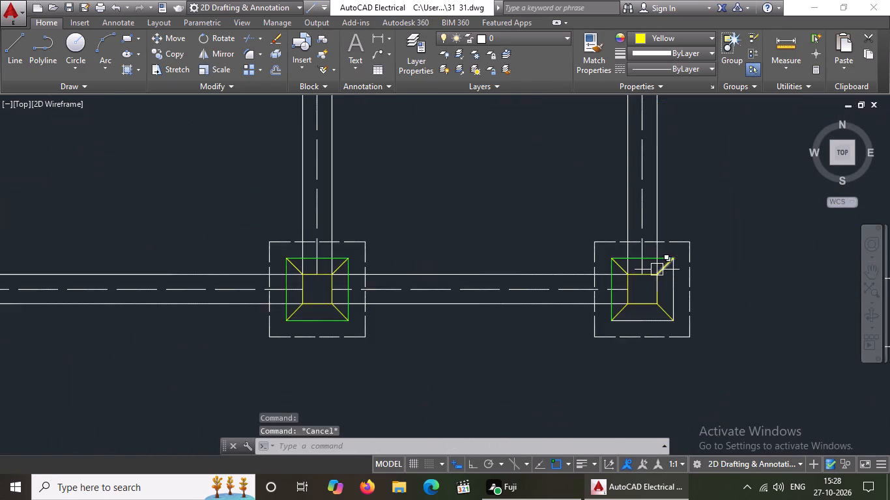
pyautogui.scroll(2, 657, 270)
pyautogui.click(695, 283)
pyautogui.click(685, 33)
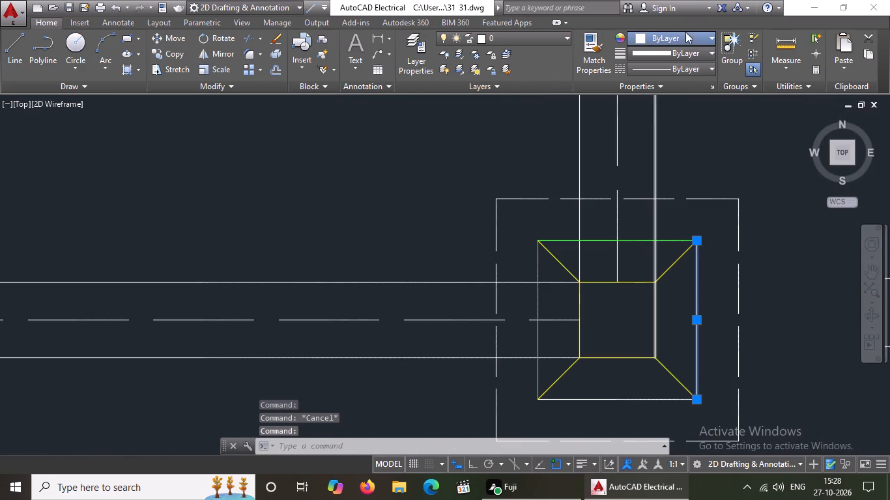
pyautogui.click(663, 171)
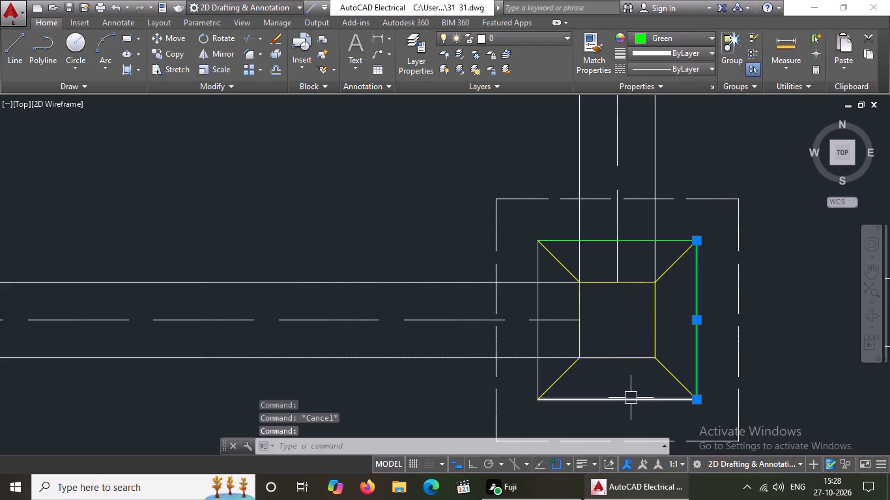
pyautogui.click(631, 396)
pyautogui.click(667, 35)
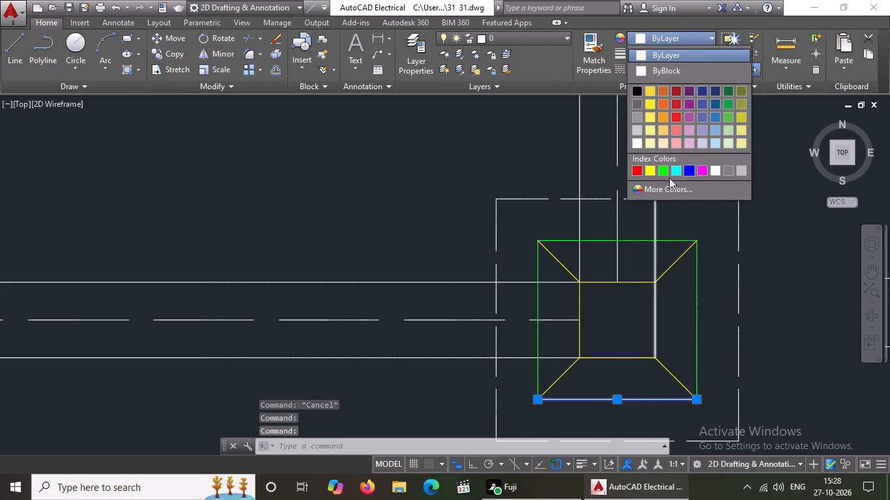
pyautogui.click(660, 167)
pyautogui.scroll(-5, 663, 296)
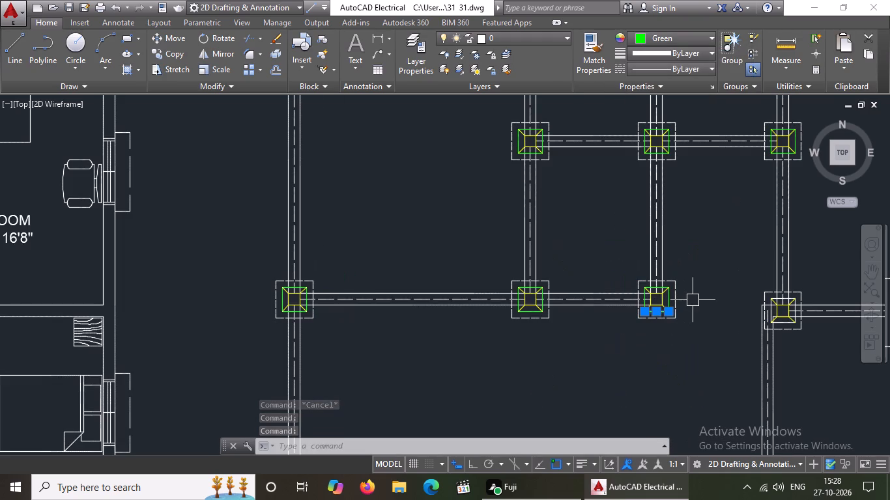
pyautogui.press('Escape')
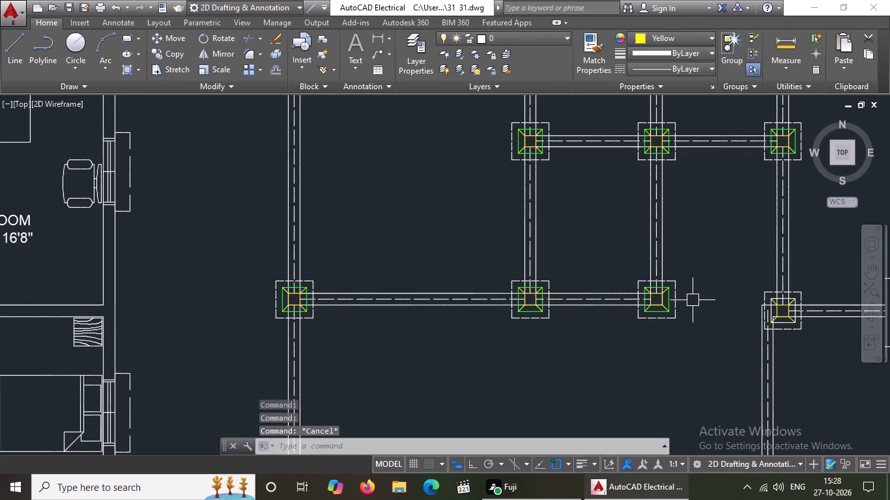
# Colour the four lines of the middle square green on the third row's fourth footing from the left and clear the selection.
pyautogui.scroll(-3, 689, 301)
pyautogui.scroll(3, 700, 300)
pyautogui.scroll(3, 782, 329)
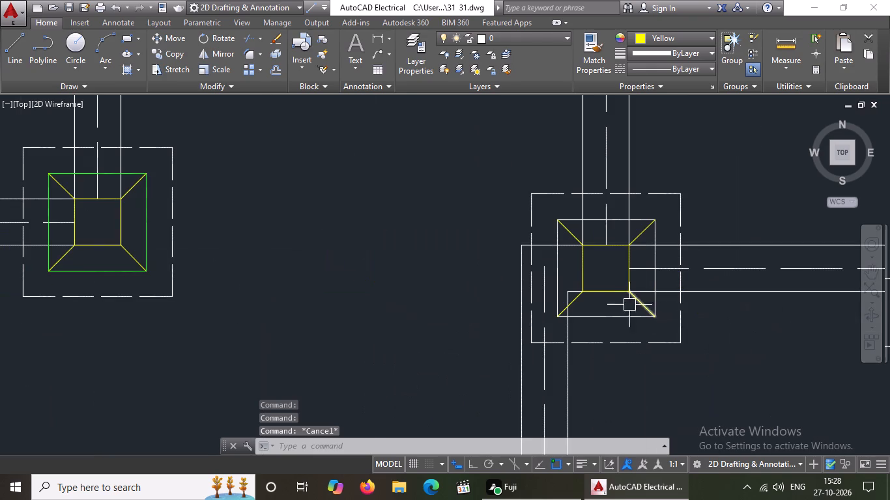
pyautogui.click(624, 311)
pyautogui.click(616, 325)
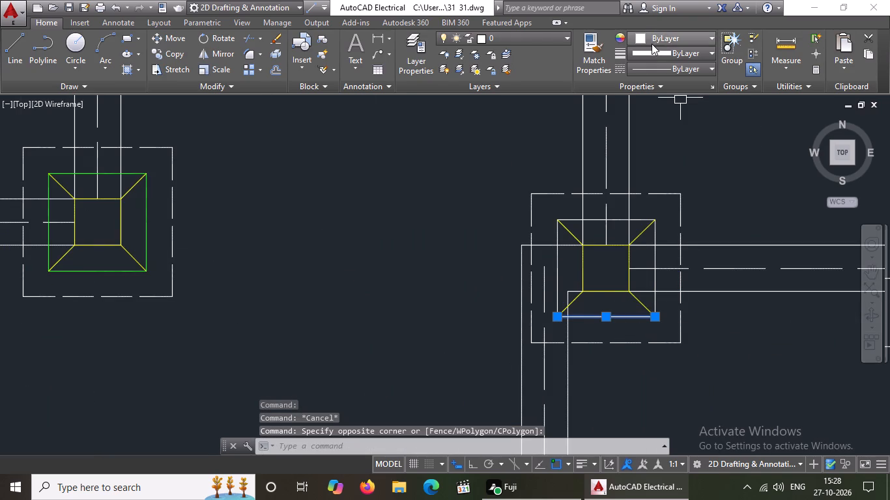
pyautogui.click(652, 38)
pyautogui.click(660, 169)
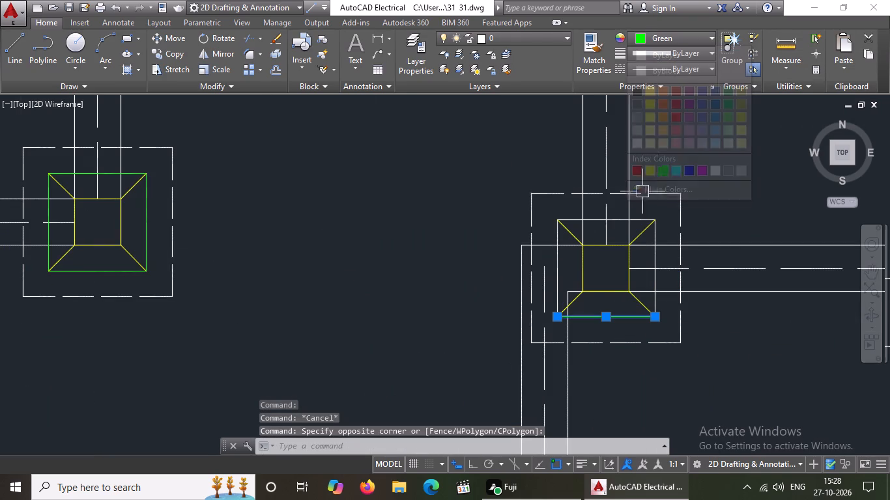
pyautogui.click(562, 260)
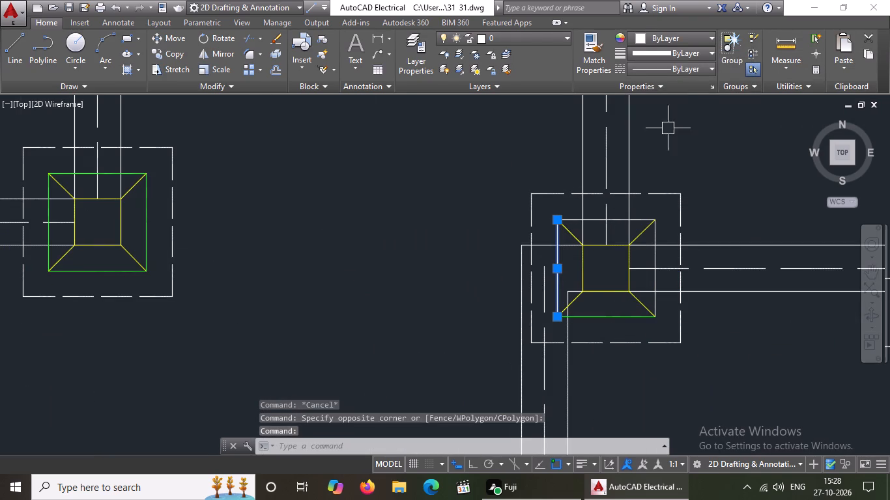
pyautogui.click(689, 37)
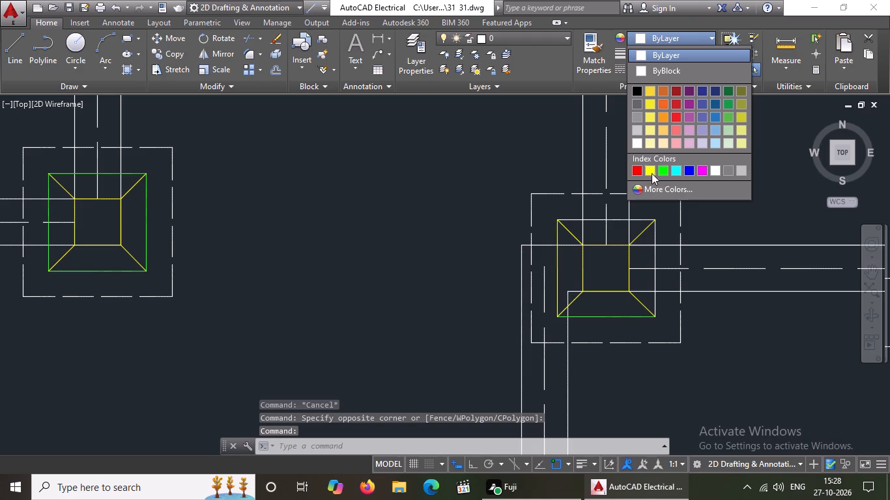
pyautogui.click(661, 167)
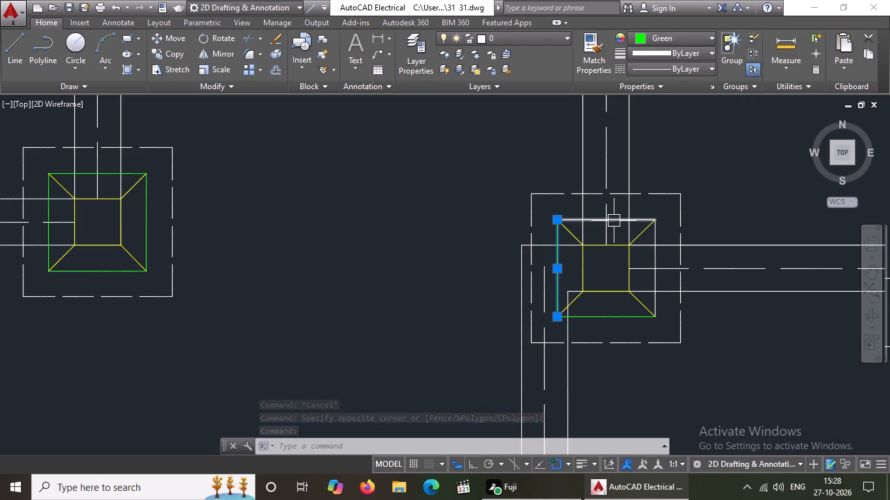
pyautogui.click(614, 221)
pyautogui.click(663, 34)
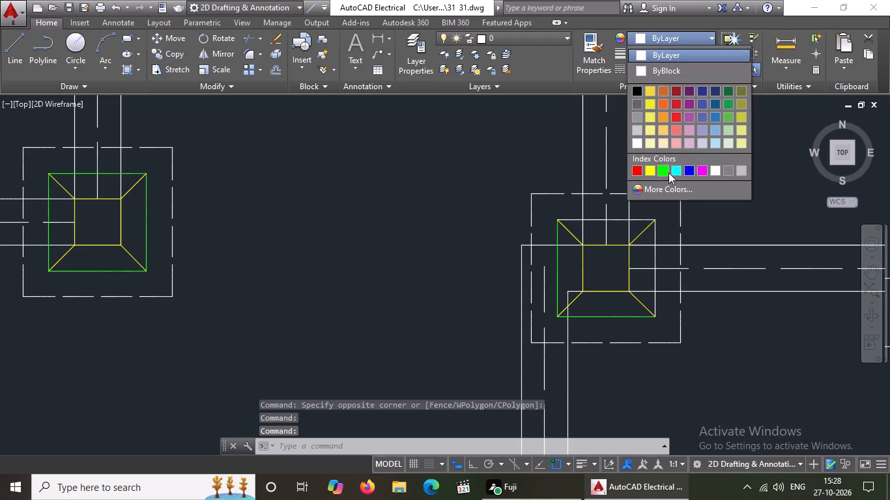
pyautogui.click(660, 167)
pyautogui.click(655, 254)
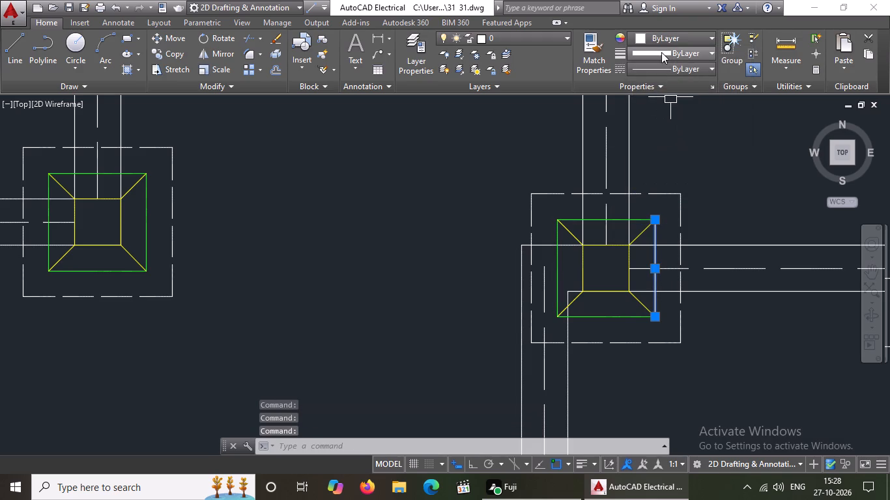
pyautogui.click(663, 38)
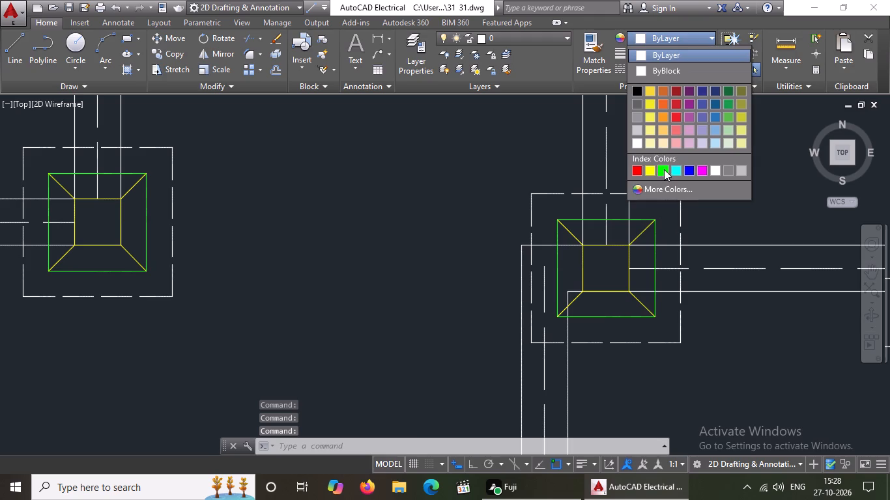
pyautogui.click(664, 169)
pyautogui.press('Escape')
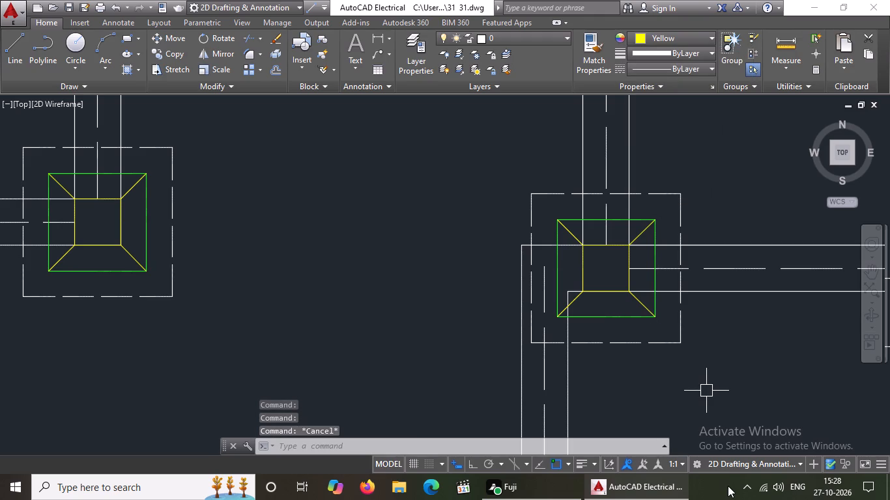
# Colour the bottom and left lines of the middle square green on the third row's fifth footing from the left.
pyautogui.scroll(-4, 672, 414)
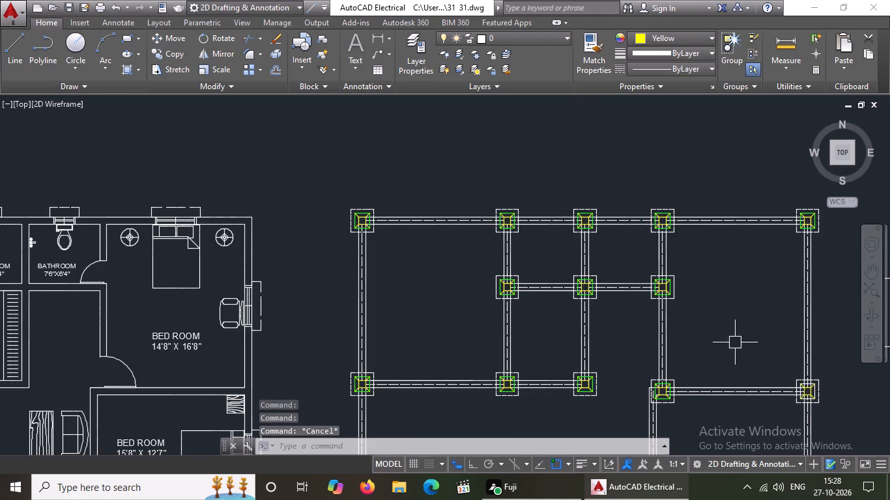
pyautogui.moveTo(725, 337); pyautogui.dragTo(694, 276, button='middle')
pyautogui.scroll(3, 807, 352)
pyautogui.scroll(2, 655, 297)
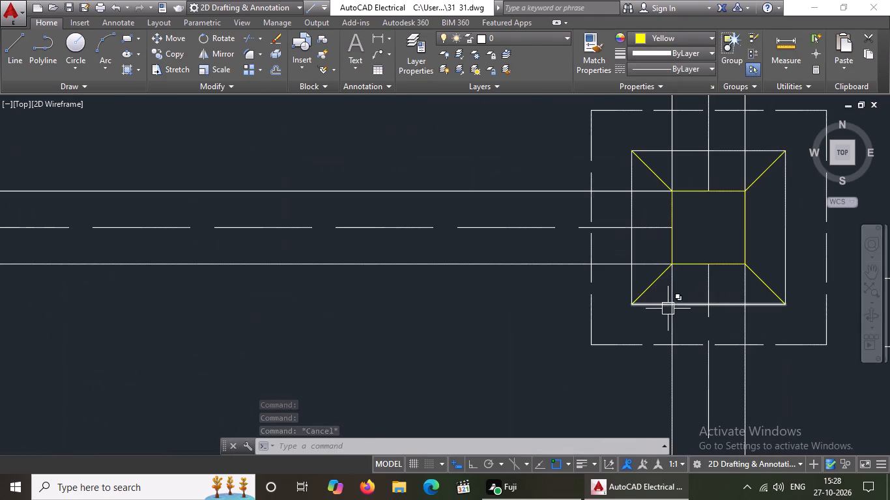
pyautogui.click(691, 305)
pyautogui.click(693, 37)
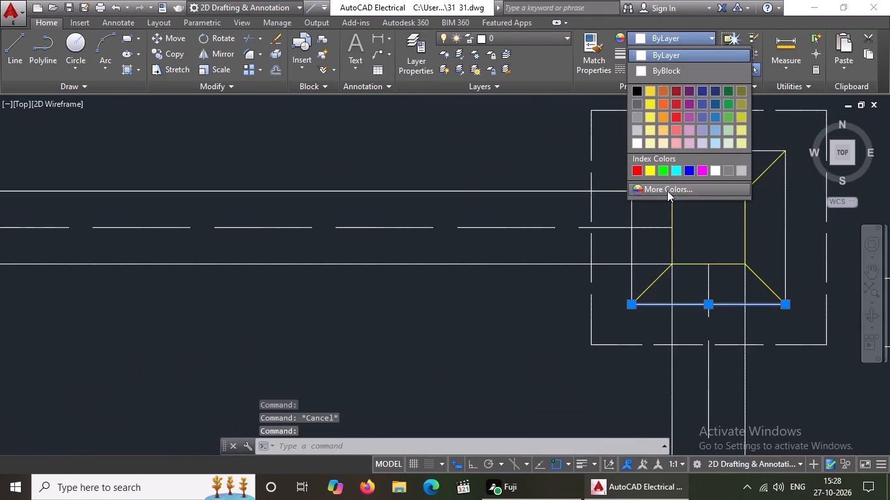
pyautogui.click(658, 167)
pyautogui.press('Escape')
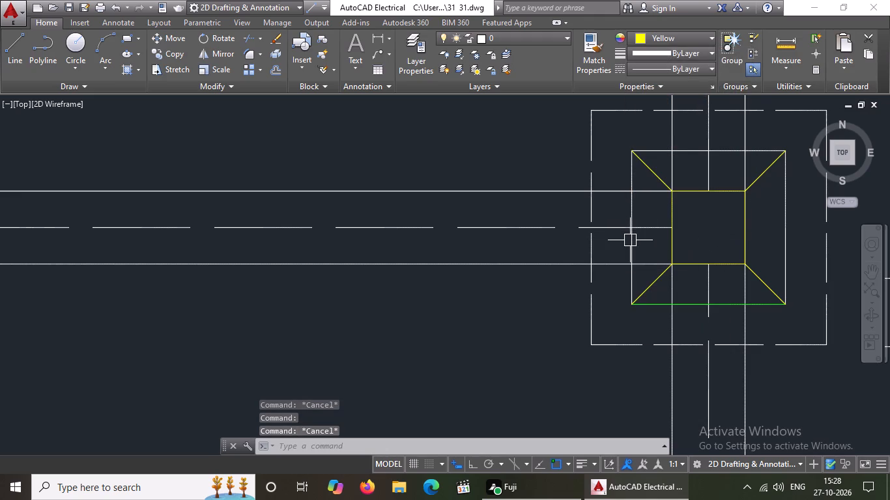
pyautogui.click(631, 240)
pyautogui.click(693, 31)
pyautogui.click(693, 35)
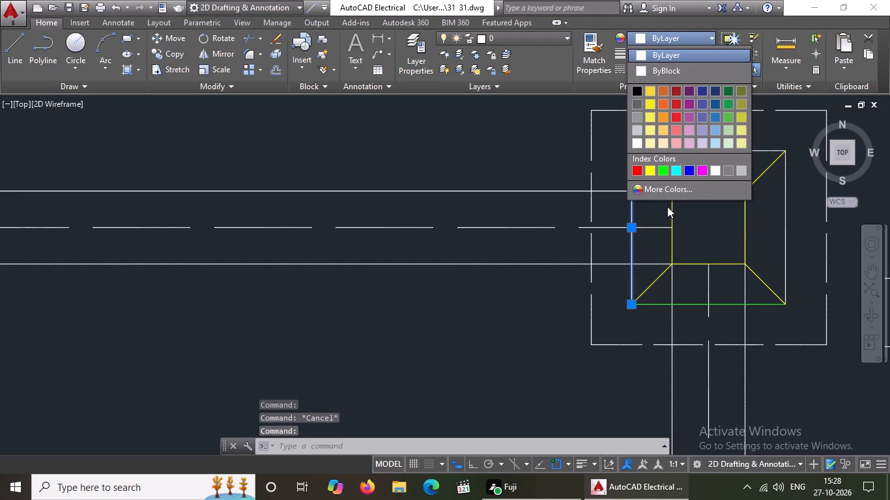
pyautogui.click(662, 170)
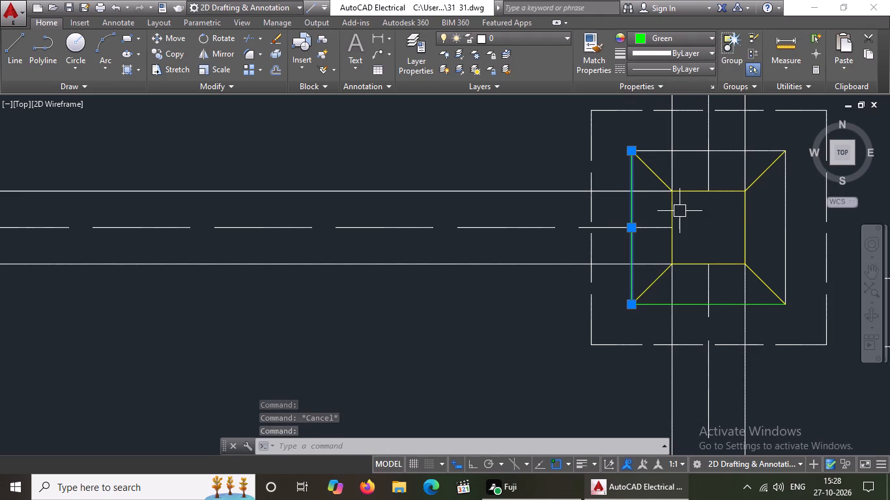
pyautogui.press('Escape')
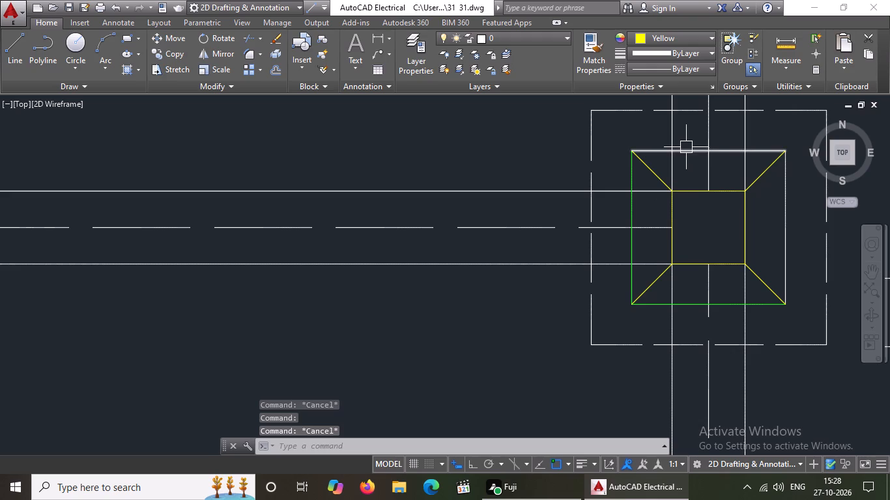
# Colour the top and right lines of the middle square green on the third row's fifth footing and clear the selection.
pyautogui.click(693, 156)
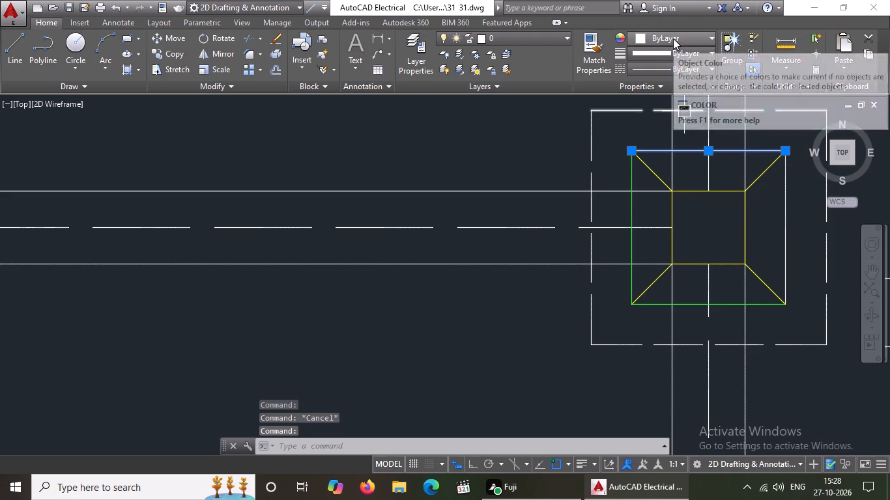
pyautogui.click(673, 38)
pyautogui.click(663, 168)
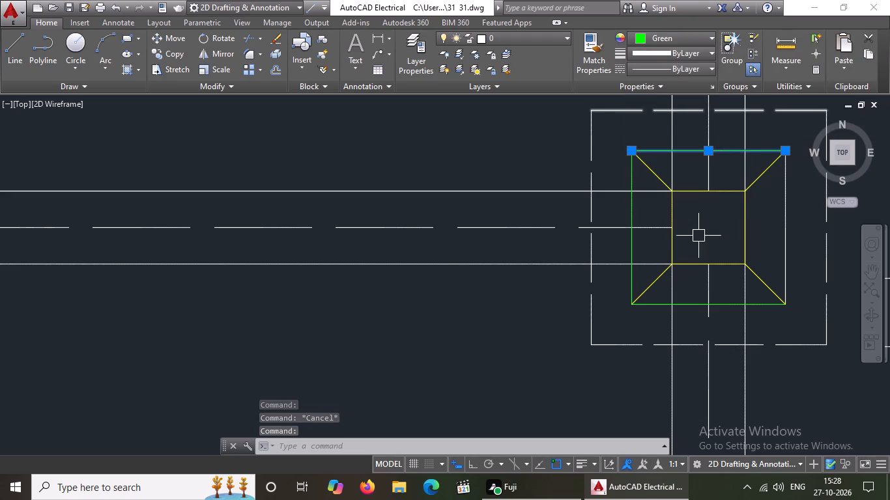
pyautogui.press('Escape')
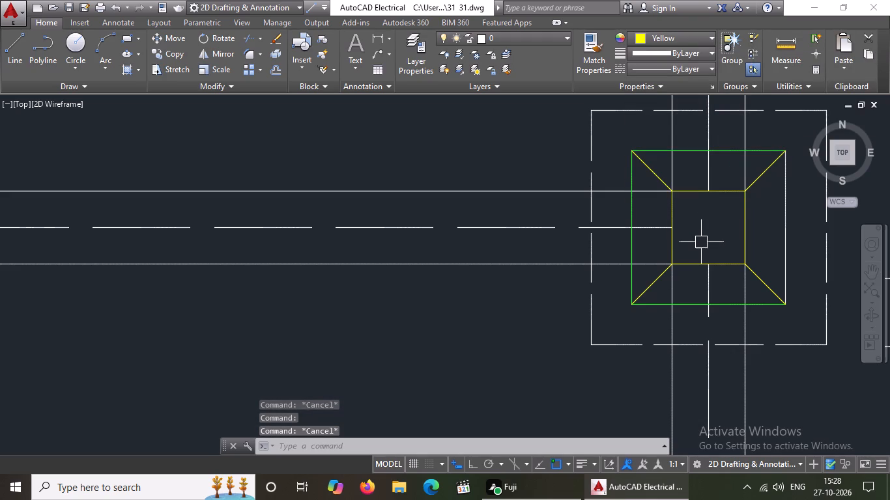
pyautogui.click(788, 206)
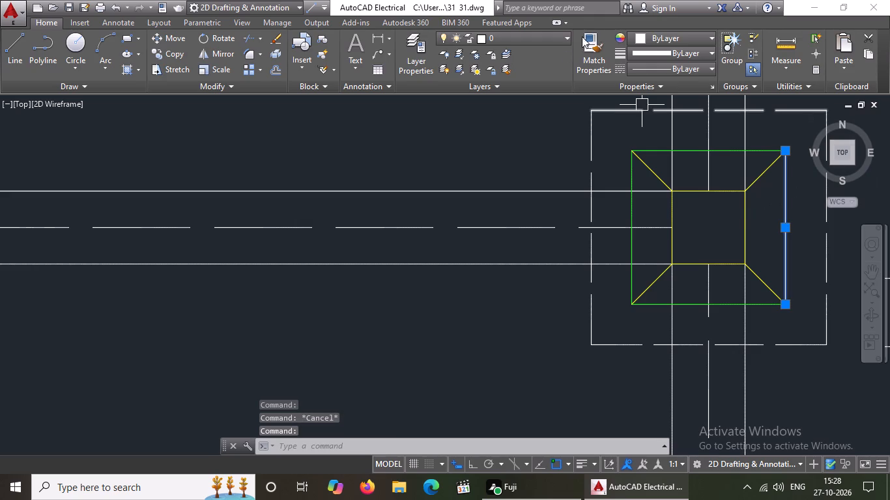
pyautogui.click(648, 38)
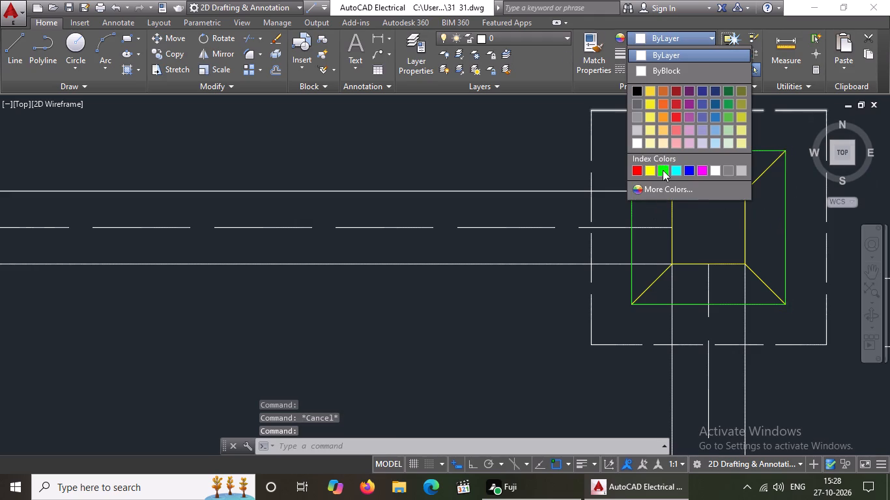
pyautogui.click(663, 170)
pyautogui.press('Escape')
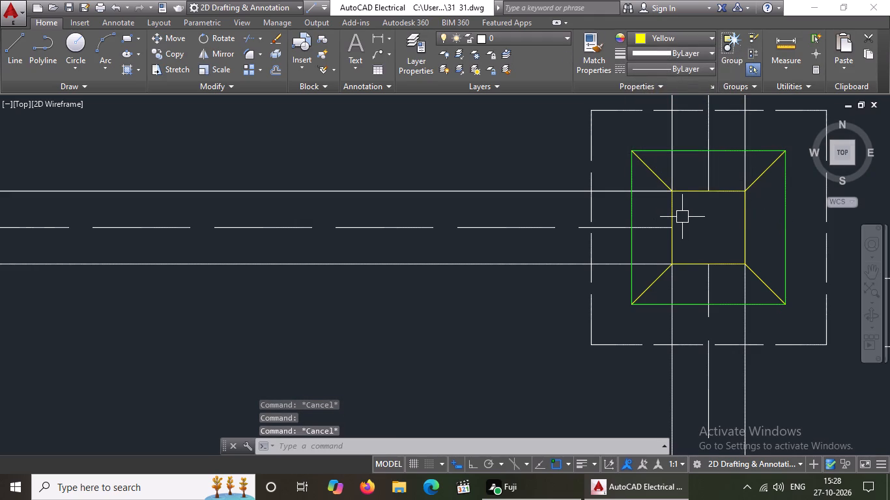
# Colour the bottom and top lines of the middle square green on the fourth row's rightmost footing.
pyautogui.scroll(-6, 682, 217)
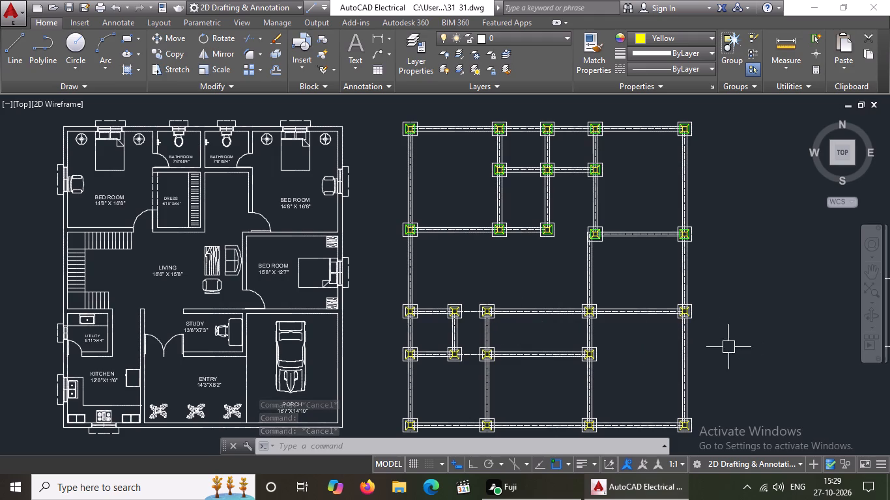
pyautogui.scroll(3, 678, 299)
pyautogui.scroll(-2, 735, 368)
pyautogui.scroll(4, 732, 393)
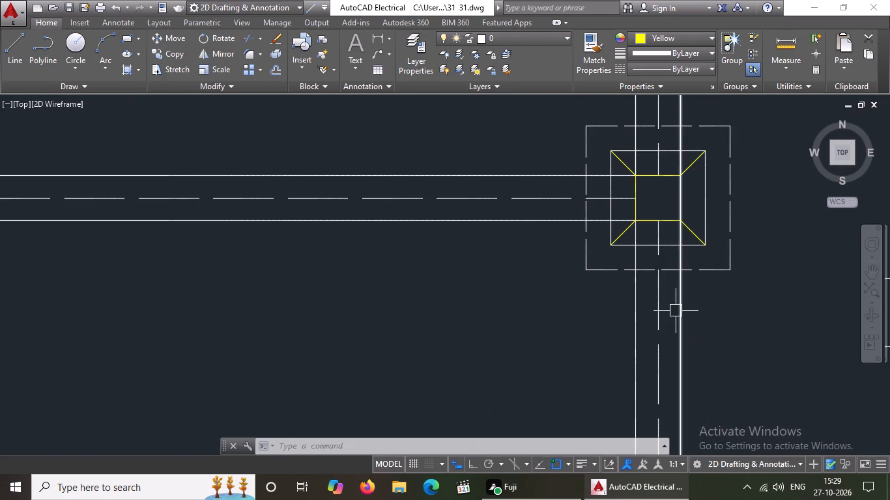
pyautogui.scroll(2, 641, 244)
pyautogui.click(641, 244)
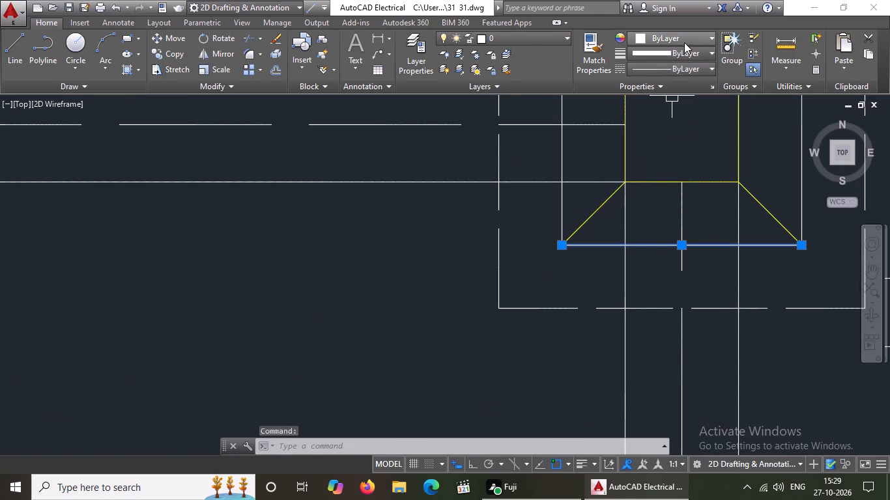
pyautogui.click(684, 38)
pyautogui.click(663, 168)
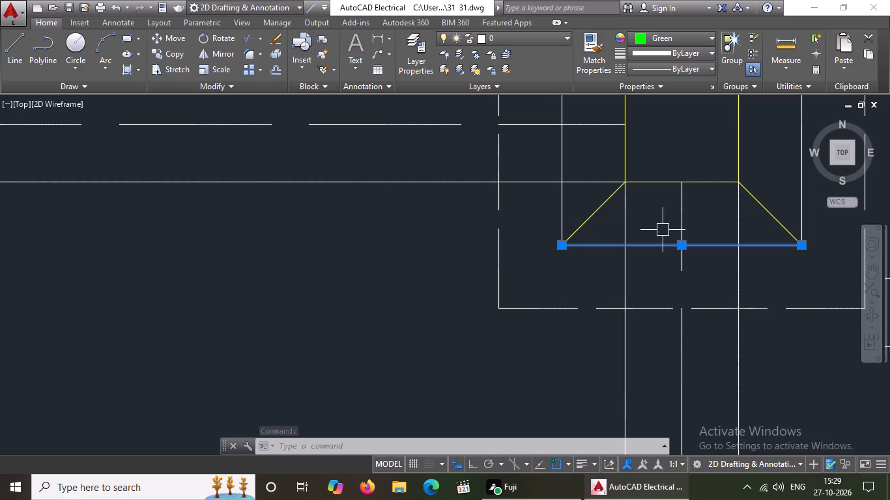
pyautogui.press('Escape')
pyautogui.scroll(-4, 663, 231)
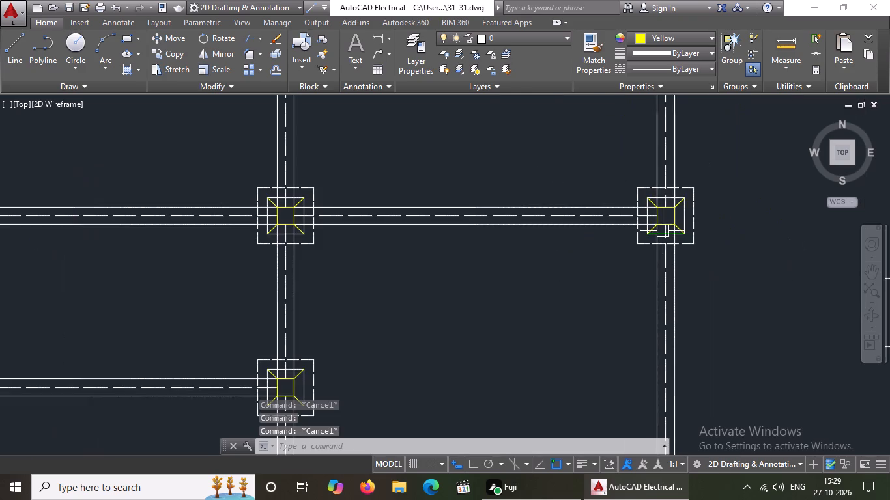
pyautogui.scroll(4, 663, 203)
pyautogui.click(693, 161)
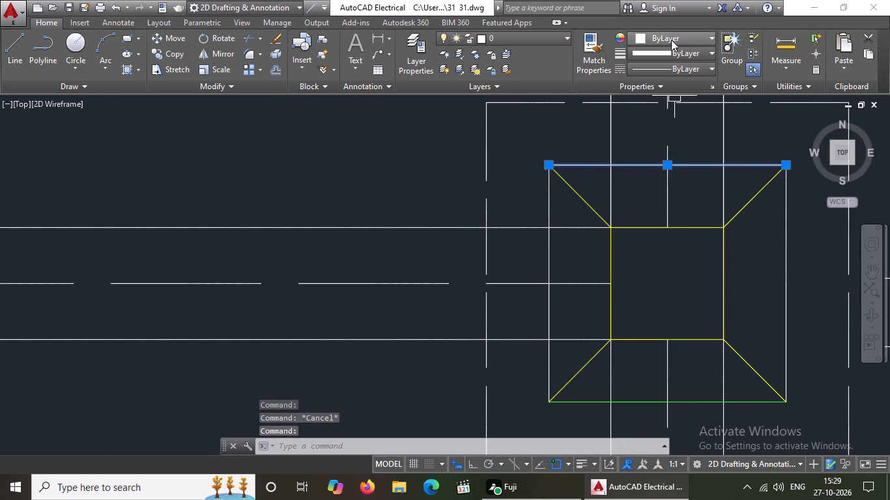
pyautogui.click(672, 31)
pyautogui.click(664, 168)
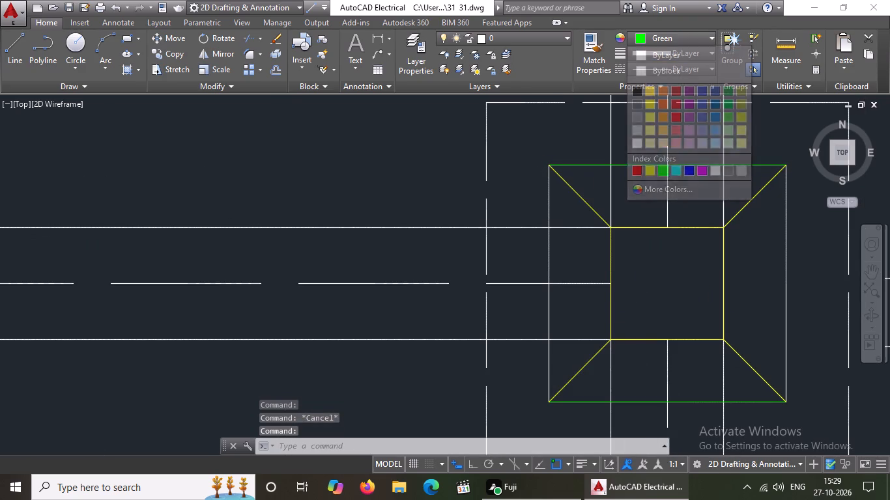
pyautogui.press('Escape')
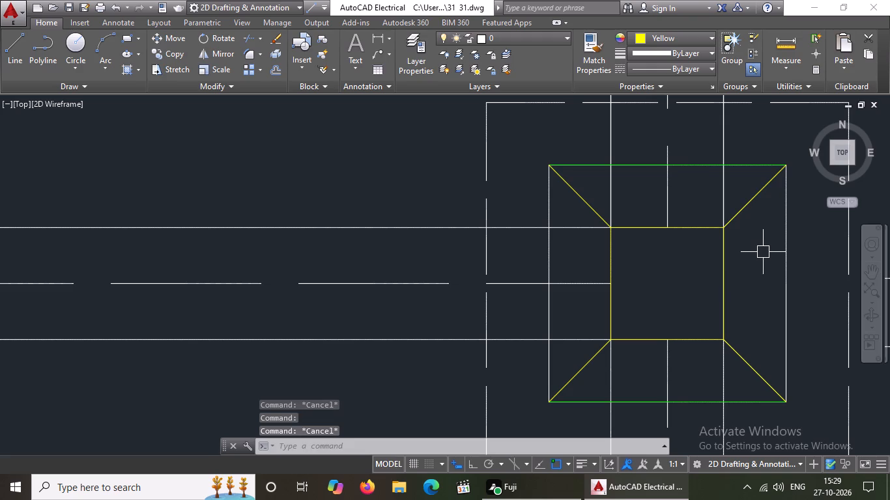
# Colour the right and left lines of the middle square green on the fourth row's rightmost footing and clear the selection.
pyautogui.click(785, 249)
pyautogui.click(680, 40)
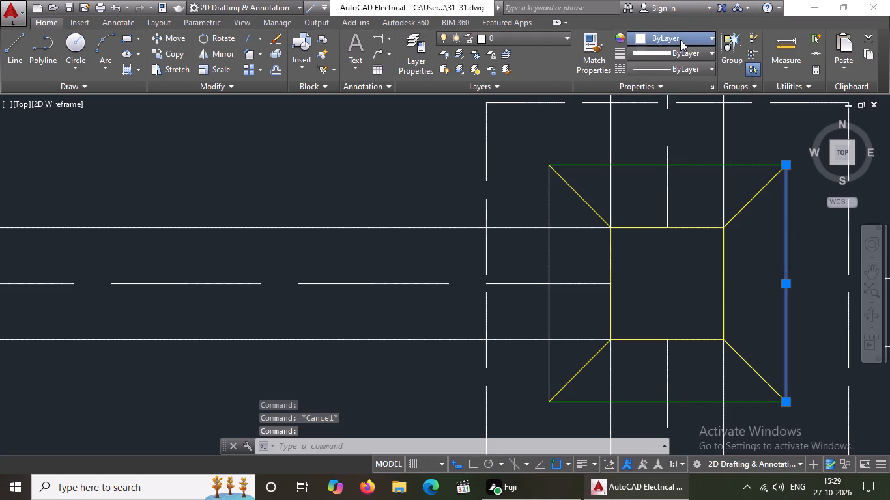
pyautogui.click(665, 167)
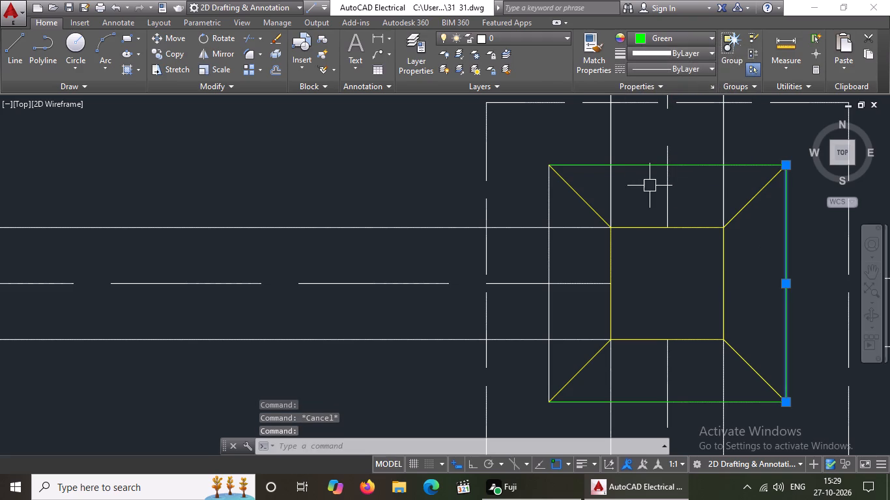
pyautogui.press('Escape')
pyautogui.click(553, 249)
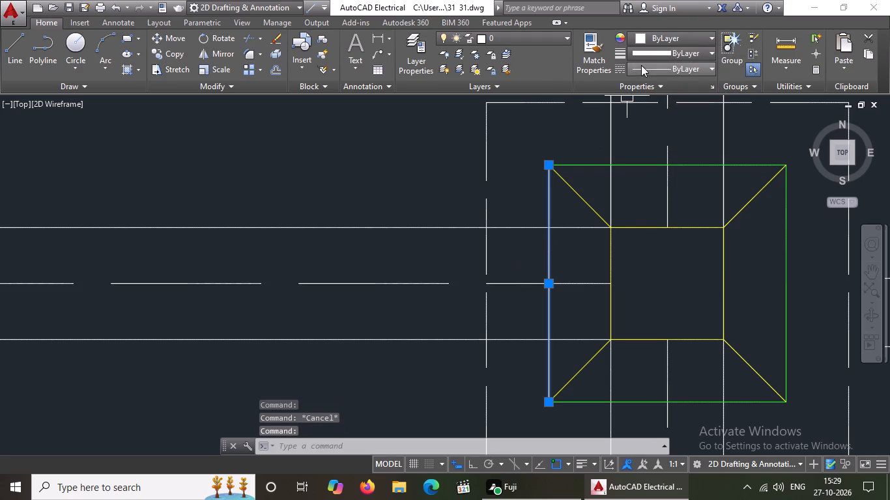
pyautogui.click(660, 34)
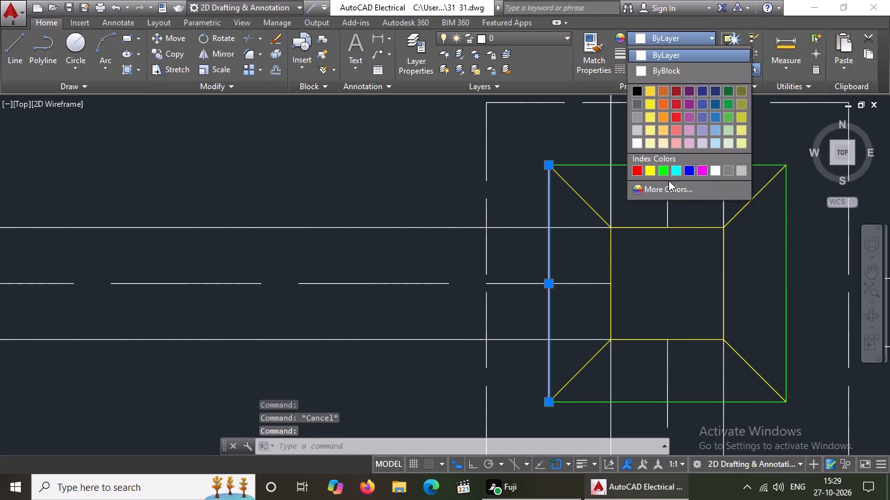
pyautogui.click(667, 171)
pyautogui.press('Escape')
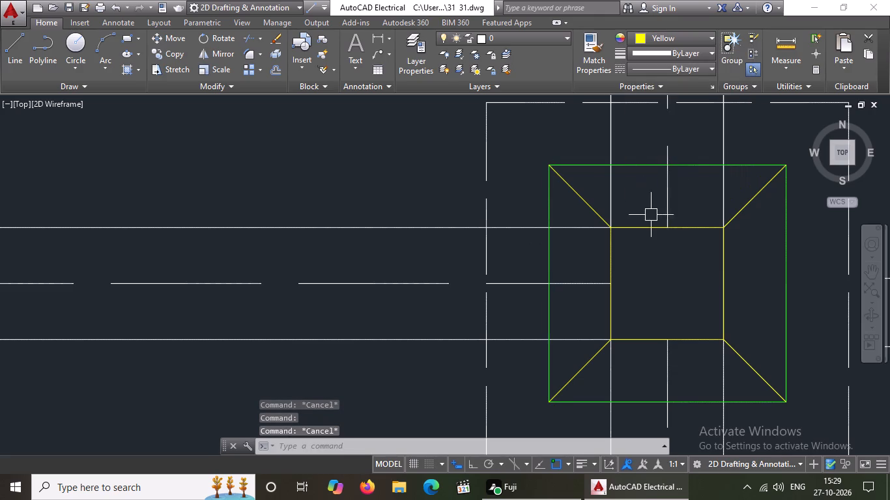
# Colour the top and right lines of the middle square green on the bottom row's rightmost footing.
pyautogui.scroll(-7, 651, 214)
pyautogui.scroll(5, 644, 335)
pyautogui.scroll(3, 699, 335)
pyautogui.click(696, 316)
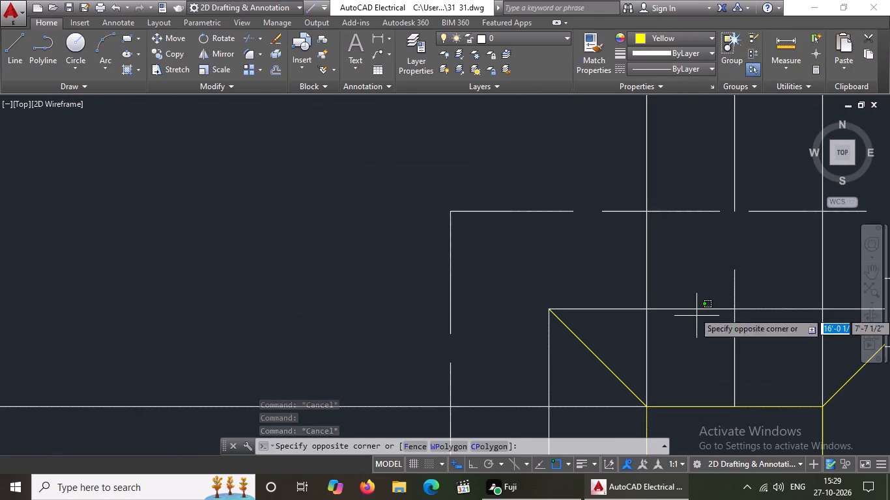
pyautogui.click(685, 309)
pyautogui.click(685, 305)
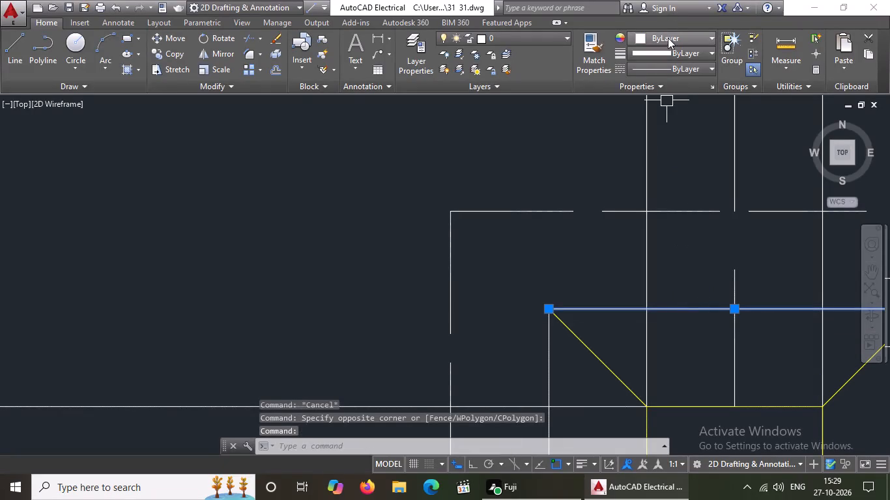
pyautogui.click(668, 38)
pyautogui.click(663, 165)
pyautogui.scroll(-5, 665, 210)
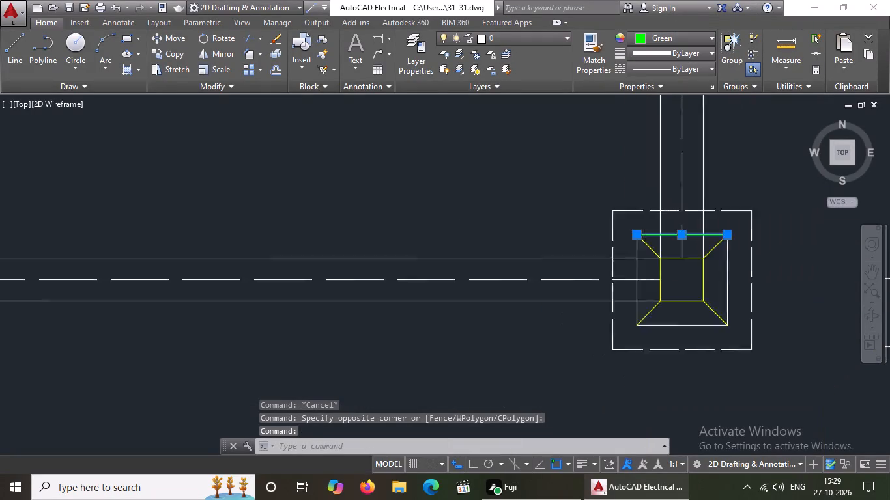
pyautogui.press('Escape')
pyautogui.click(707, 255)
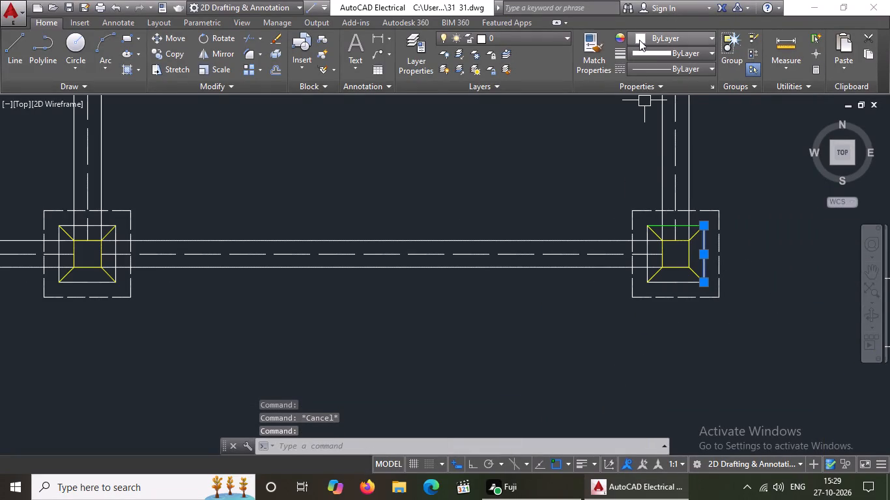
pyautogui.click(640, 38)
pyautogui.click(663, 166)
pyautogui.press('Escape')
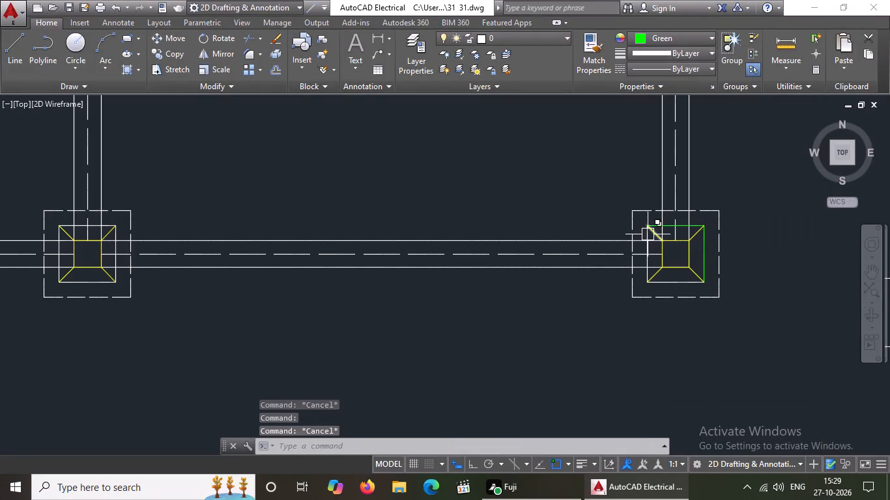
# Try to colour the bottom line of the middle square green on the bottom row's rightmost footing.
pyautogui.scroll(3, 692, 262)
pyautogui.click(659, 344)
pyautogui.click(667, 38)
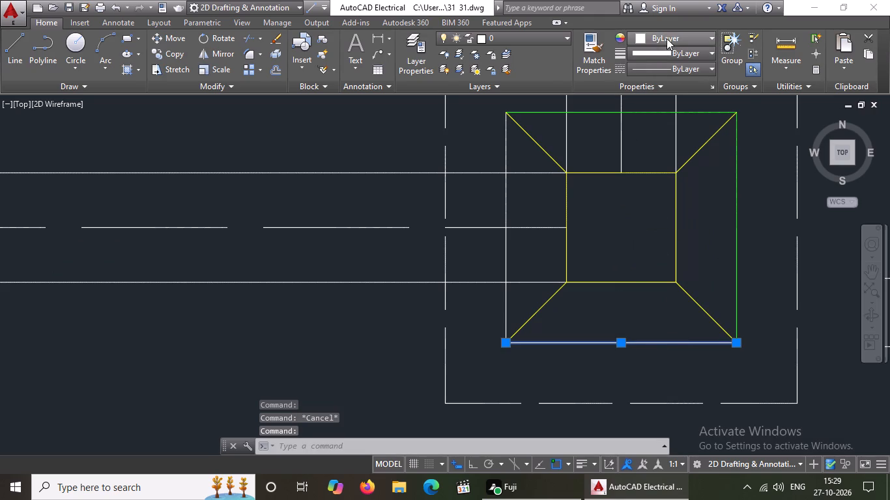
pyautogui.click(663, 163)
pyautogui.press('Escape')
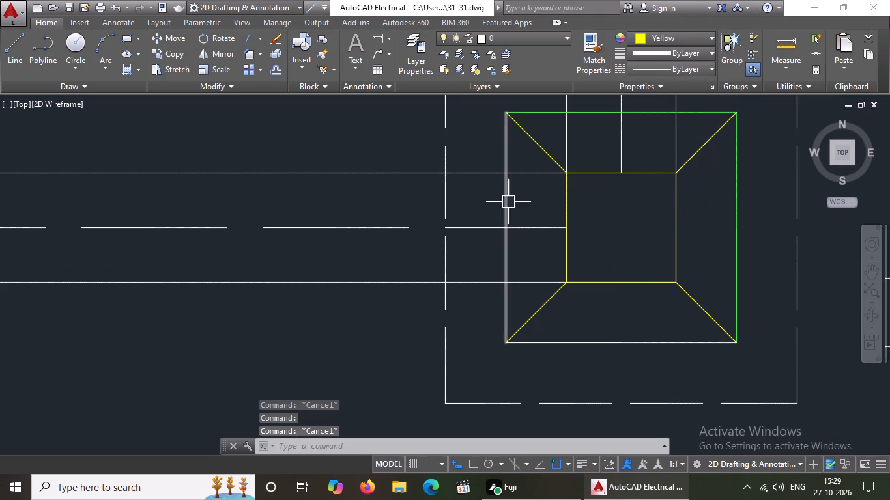
# Colour the left and bottom lines of the middle square green on the bottom row's rightmost footing.
pyautogui.click(509, 201)
pyautogui.click(666, 40)
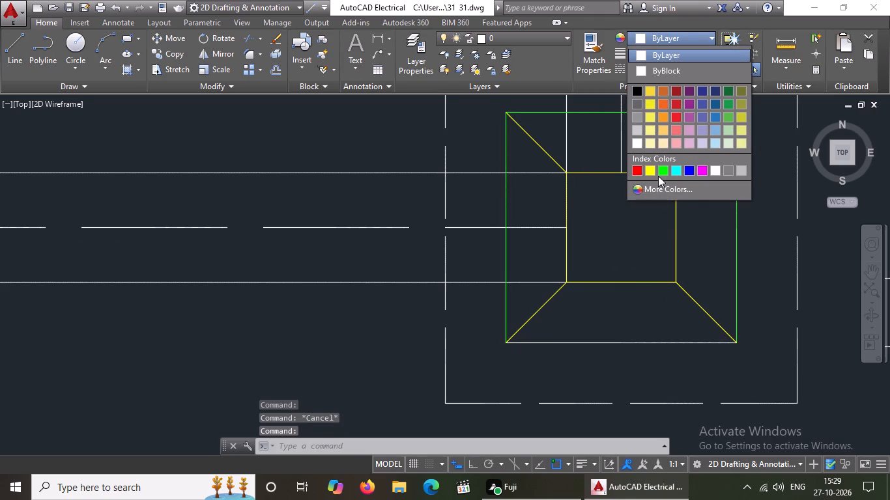
pyautogui.click(660, 171)
pyautogui.press('Escape')
pyautogui.click(643, 347)
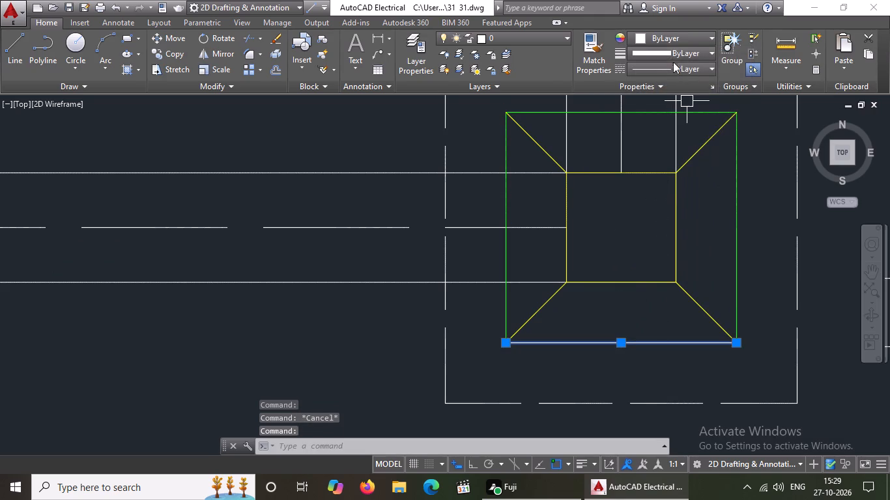
pyautogui.click(661, 40)
pyautogui.moveTo(663, 171); pyautogui.dragTo(662, 200)
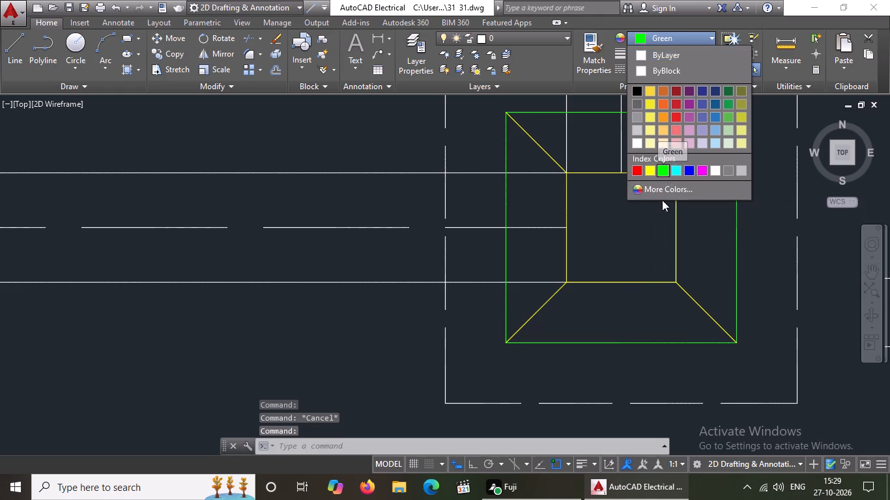
pyautogui.moveTo(662, 200); pyautogui.dragTo(662, 182)
pyautogui.press('Escape')
# Colour the bottom and top lines of the middle square green on the bottom row's second footing from the right.
pyautogui.scroll(-5, 496, 176)
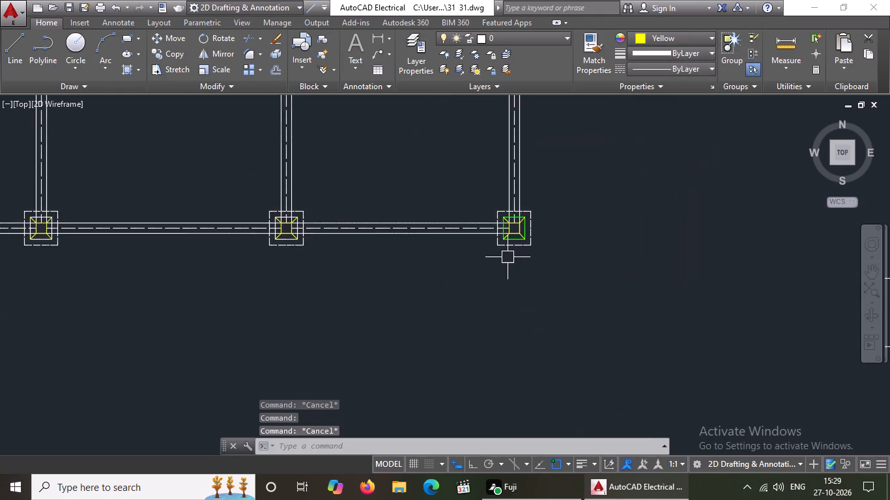
pyautogui.scroll(-3, 508, 258)
pyautogui.scroll(3, 448, 208)
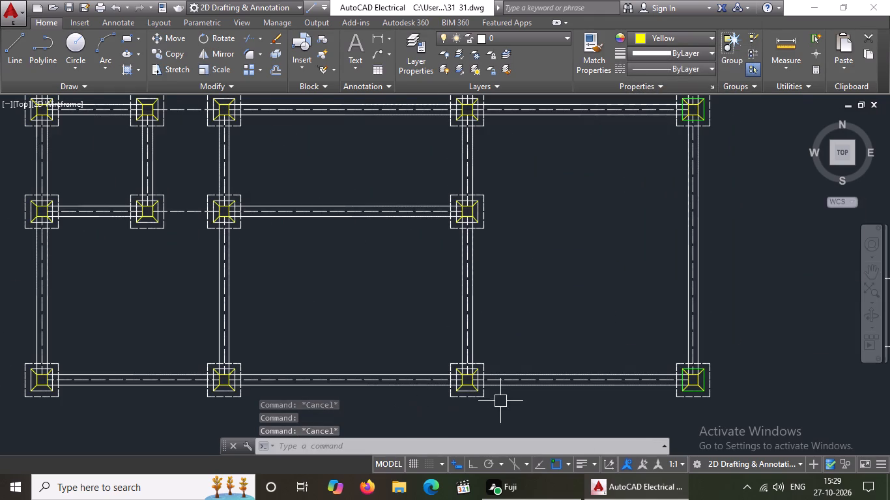
pyautogui.scroll(3, 495, 395)
pyautogui.click(462, 421)
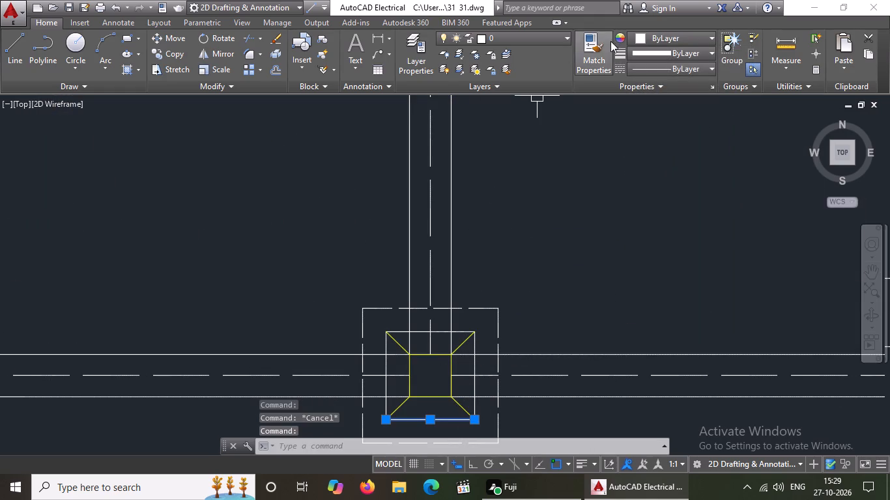
pyautogui.click(635, 36)
pyautogui.click(664, 166)
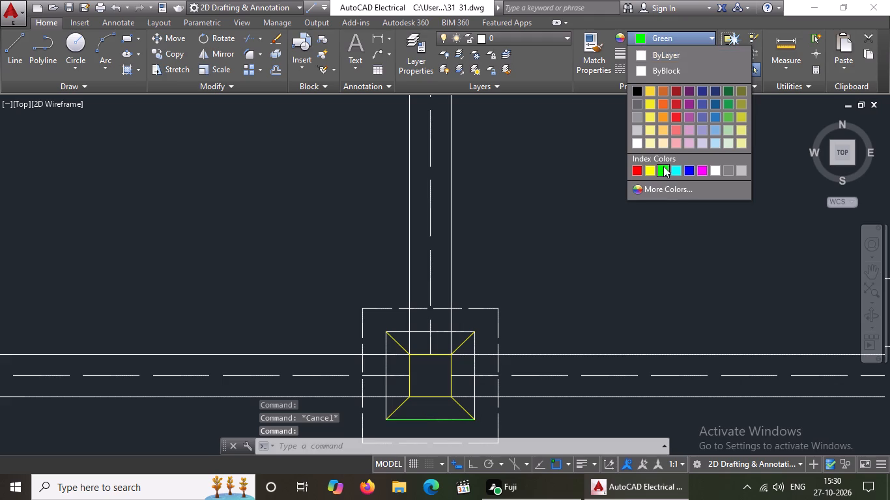
pyautogui.press('Escape')
pyautogui.scroll(-4, 502, 268)
pyautogui.scroll(5, 486, 307)
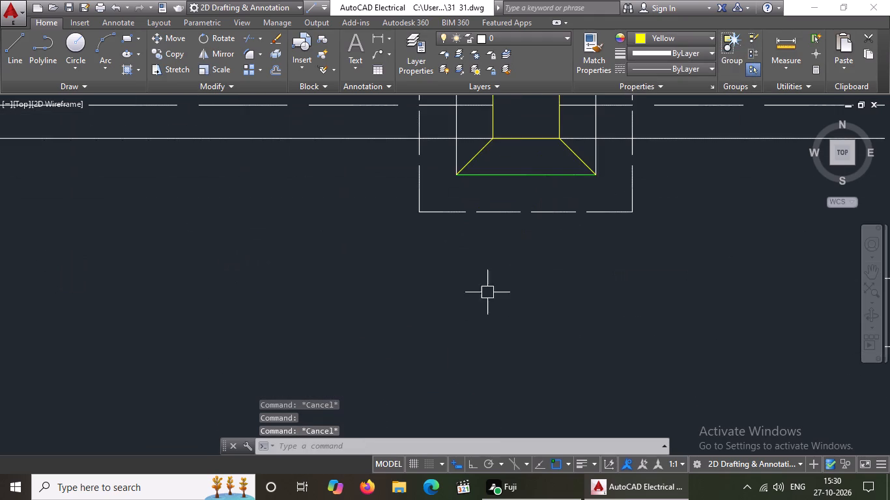
pyautogui.scroll(-3, 513, 150)
pyautogui.scroll(3, 524, 102)
pyautogui.moveTo(509, 212); pyautogui.dragTo(510, 206)
pyautogui.click(653, 36)
pyautogui.click(663, 167)
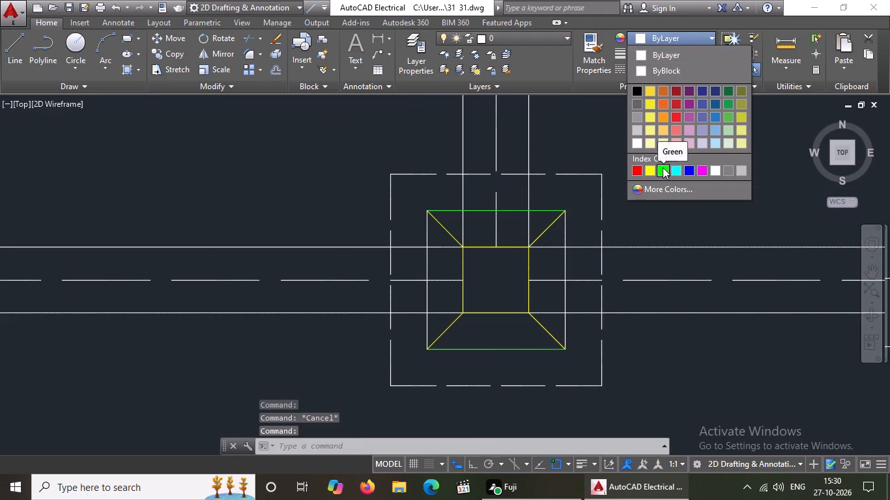
pyautogui.press('Escape')
# Colour the right and left lines of the middle square green on the bottom row's second footing from the right.
pyautogui.click(566, 266)
pyautogui.click(659, 34)
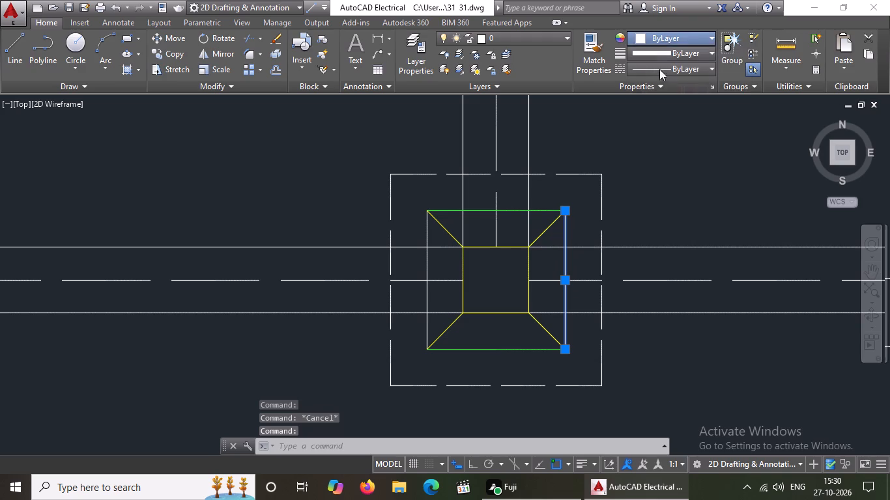
pyautogui.click(663, 167)
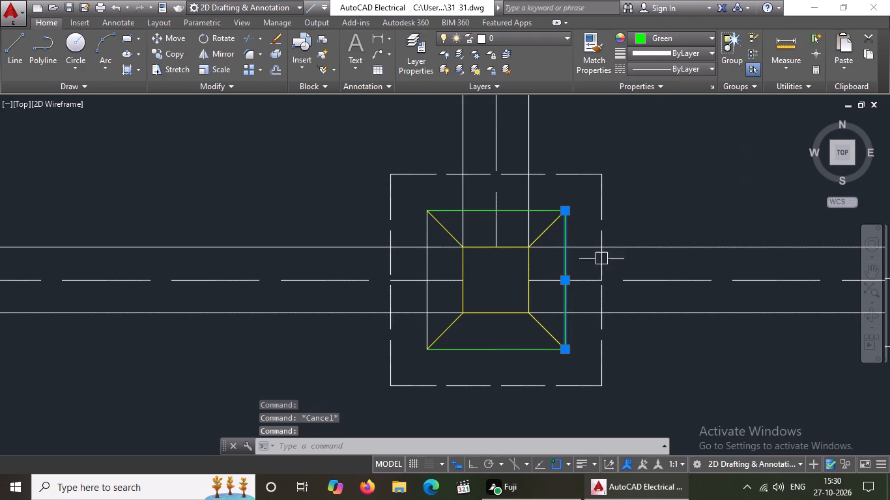
pyautogui.press('Escape')
pyautogui.click(429, 261)
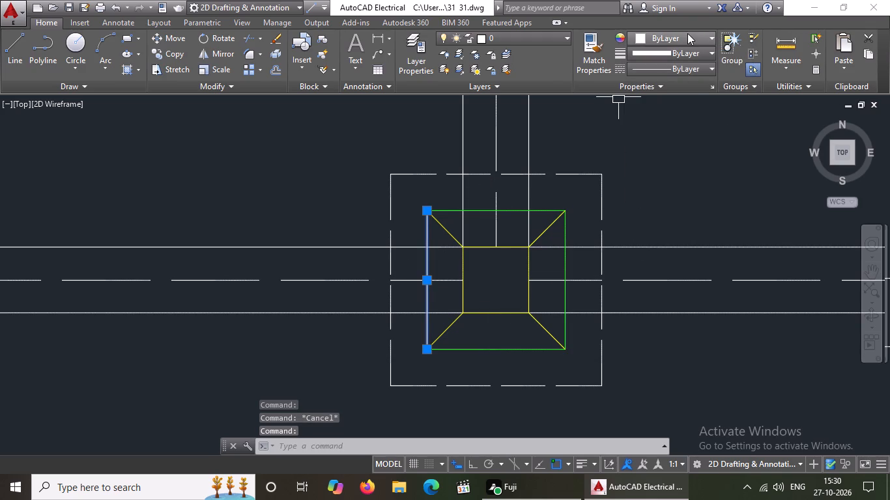
pyautogui.moveTo(687, 33); pyautogui.dragTo(689, 45)
pyautogui.click(662, 165)
pyautogui.scroll(-4, 599, 225)
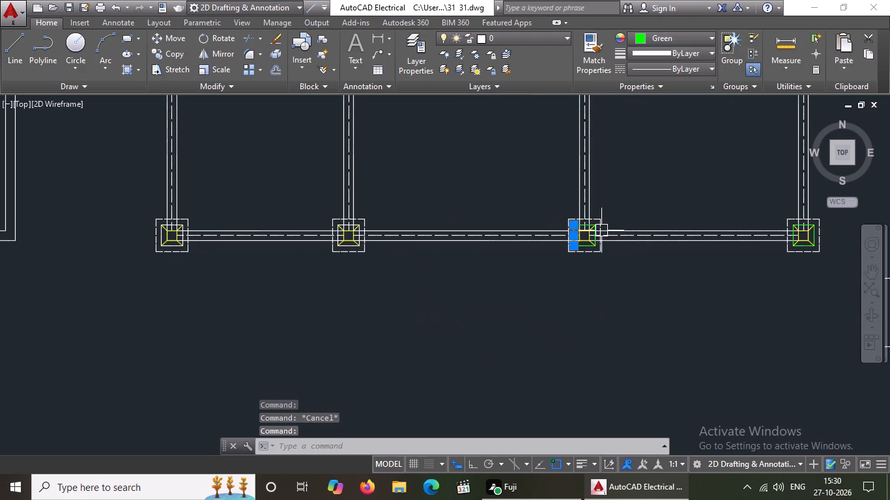
pyautogui.press('Escape')
# Colour the right and top lines of the middle square green on the rightmost footing of the row just above the bottom row.
pyautogui.scroll(-3, 607, 193)
pyautogui.scroll(3, 594, 182)
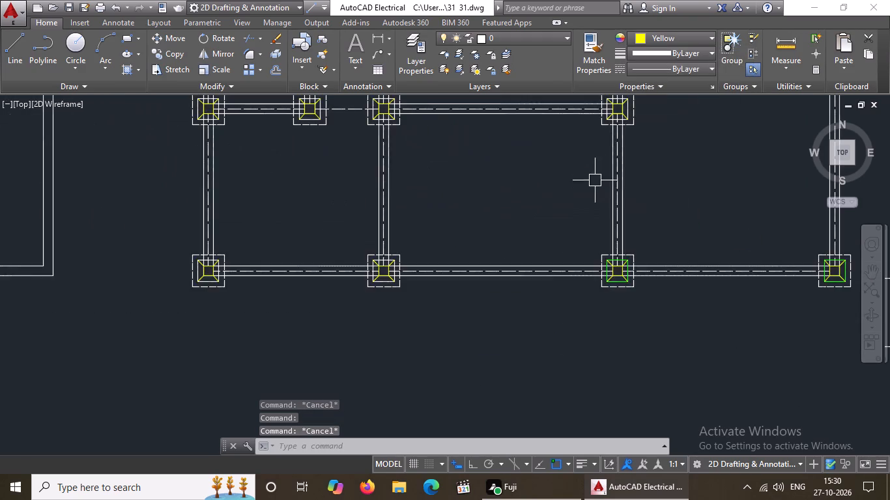
pyautogui.scroll(-3, 615, 140)
pyautogui.scroll(3, 626, 105)
pyautogui.scroll(2, 593, 228)
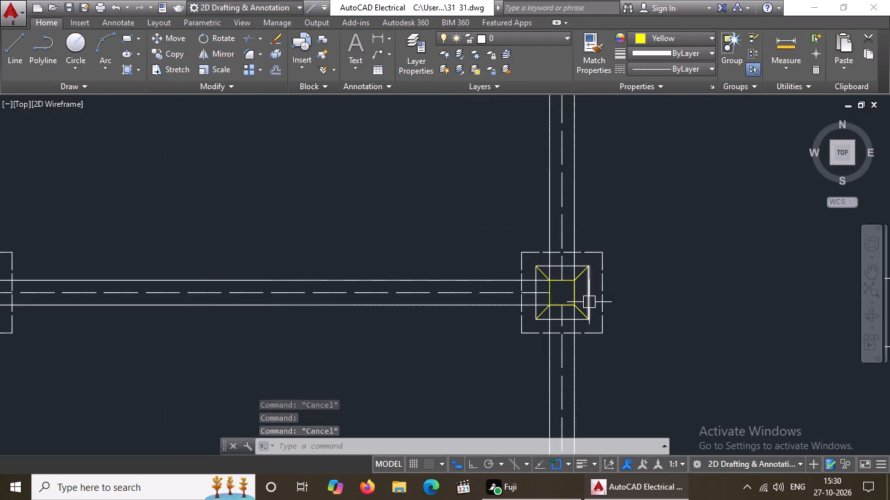
pyautogui.scroll(1, 589, 302)
pyautogui.click(586, 299)
pyautogui.click(683, 38)
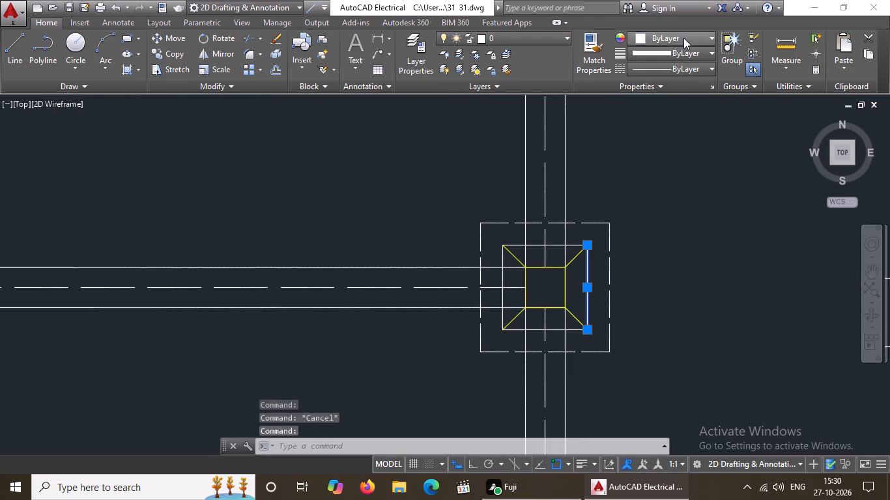
pyautogui.click(664, 167)
pyautogui.press('Escape')
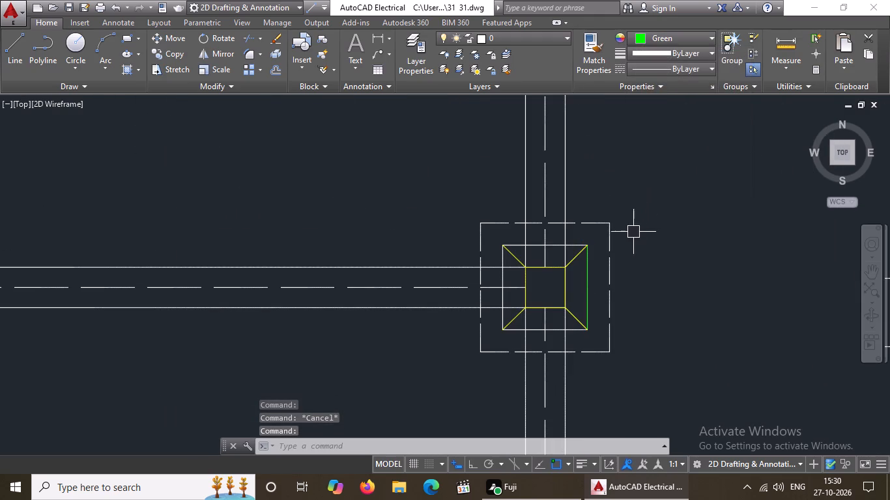
pyautogui.scroll(3, 517, 243)
pyautogui.click(566, 256)
pyautogui.click(663, 35)
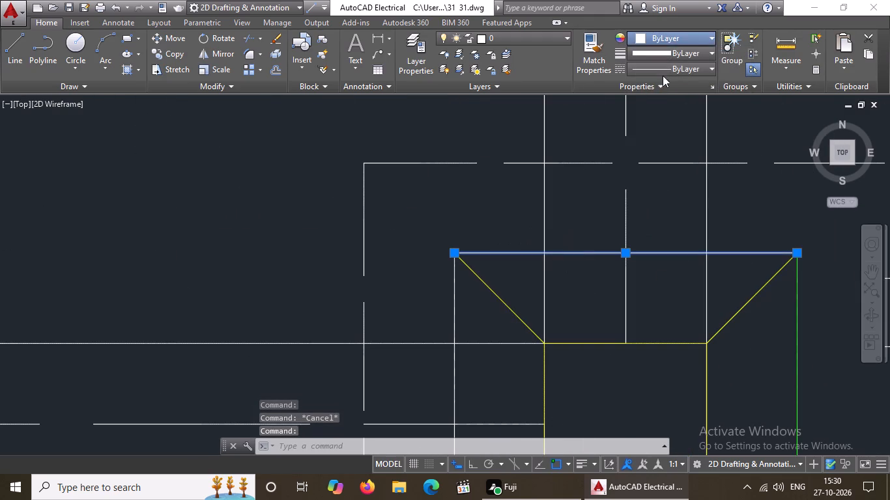
pyautogui.click(663, 171)
pyautogui.scroll(-5, 580, 223)
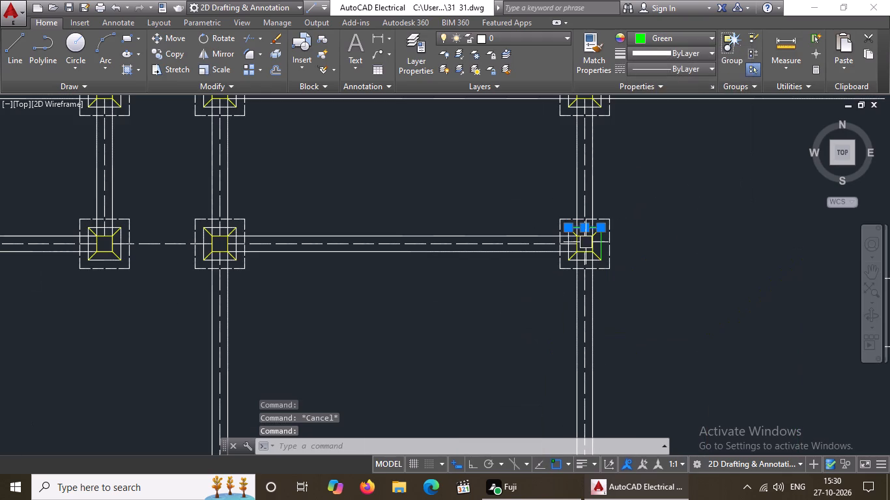
pyautogui.press('Escape')
# Colour the left and bottom lines of the middle square green on the rightmost footing of the row just above the bottom row.
pyautogui.scroll(4, 559, 230)
pyautogui.click(615, 285)
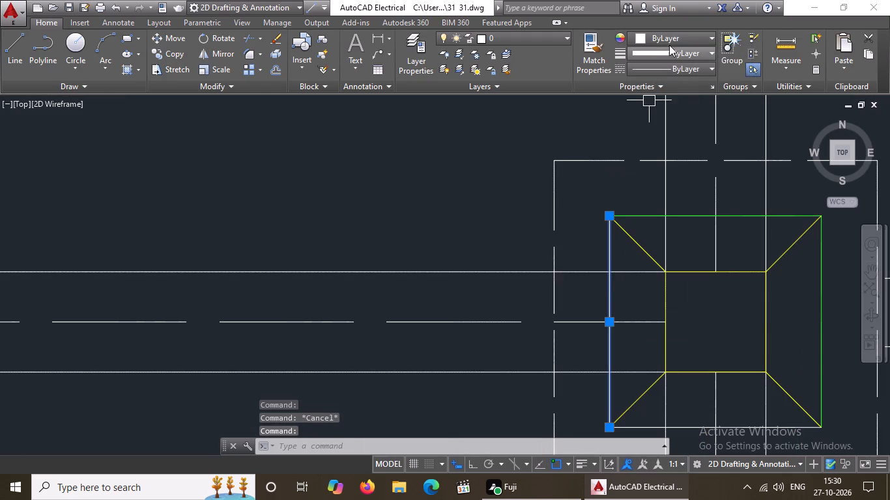
pyautogui.click(672, 33)
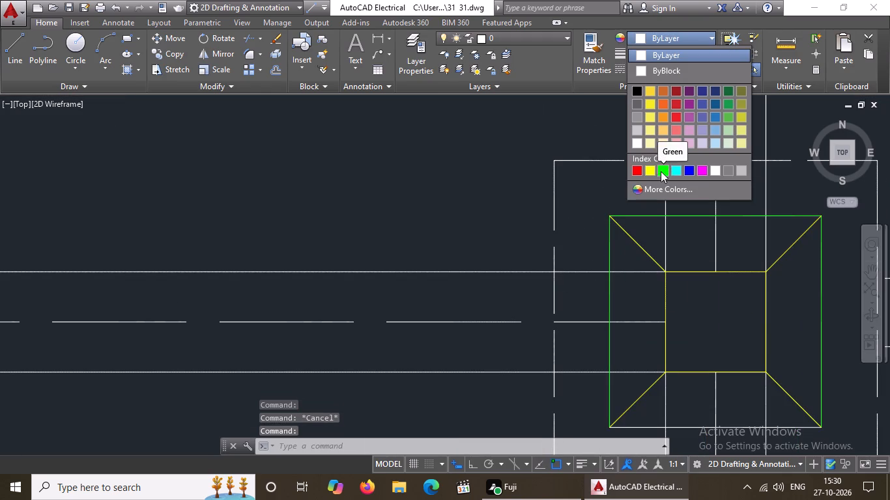
pyautogui.click(661, 168)
pyautogui.scroll(-6, 668, 173)
pyautogui.press('Escape')
pyautogui.scroll(4, 646, 197)
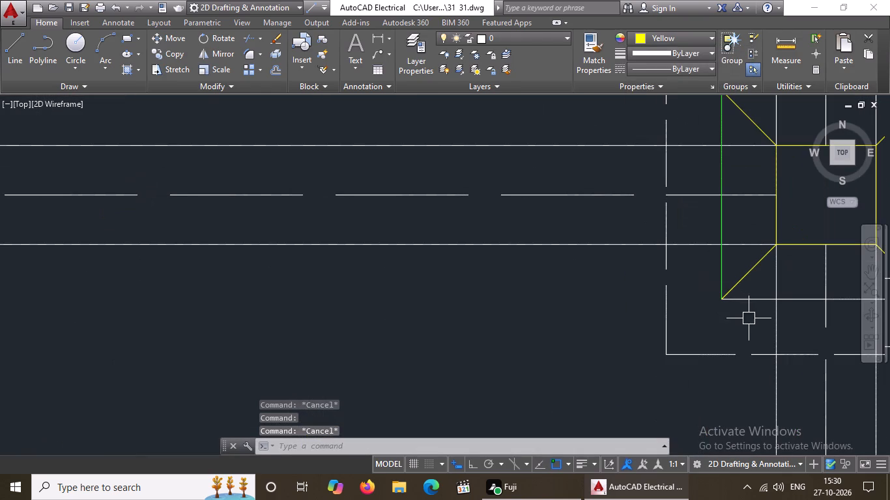
pyautogui.click(751, 302)
pyautogui.click(687, 36)
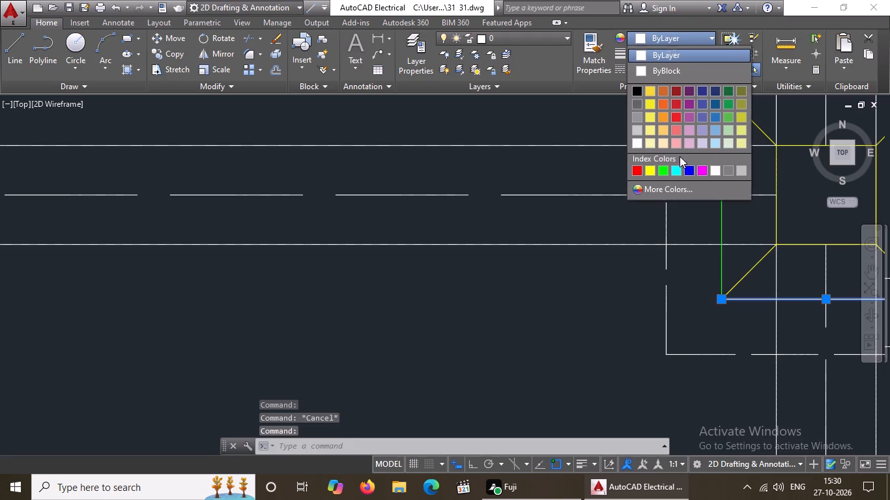
pyautogui.click(663, 165)
pyautogui.scroll(1, 605, 227)
pyautogui.scroll(-5, 605, 227)
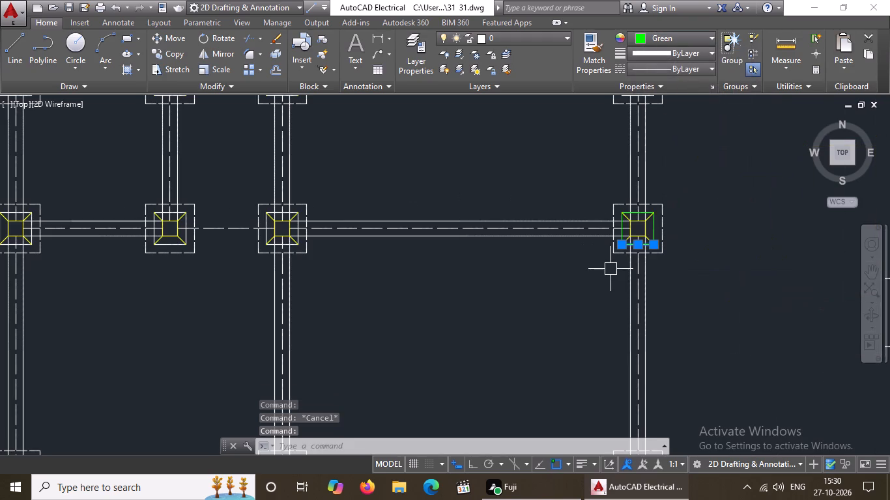
pyautogui.press('Escape')
# Colour the top and right lines of the middle square green on the fourth row's second footing from the right.
pyautogui.scroll(3, 635, 240)
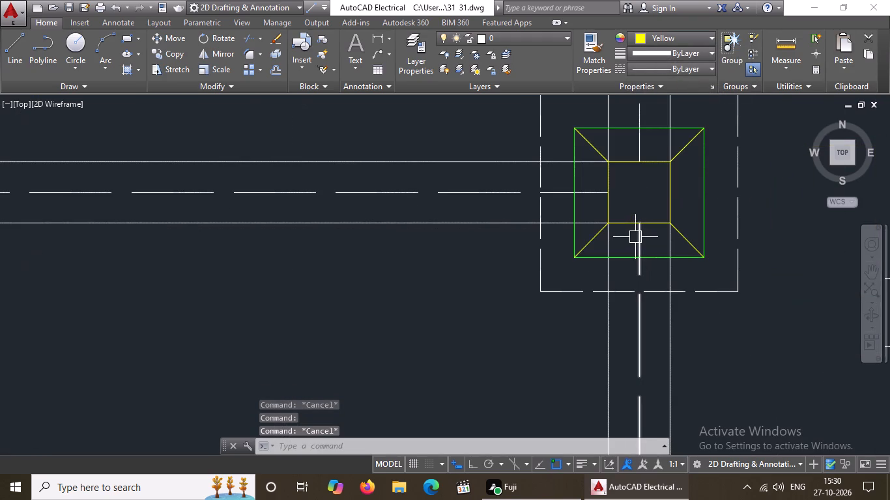
pyautogui.scroll(-5, 635, 233)
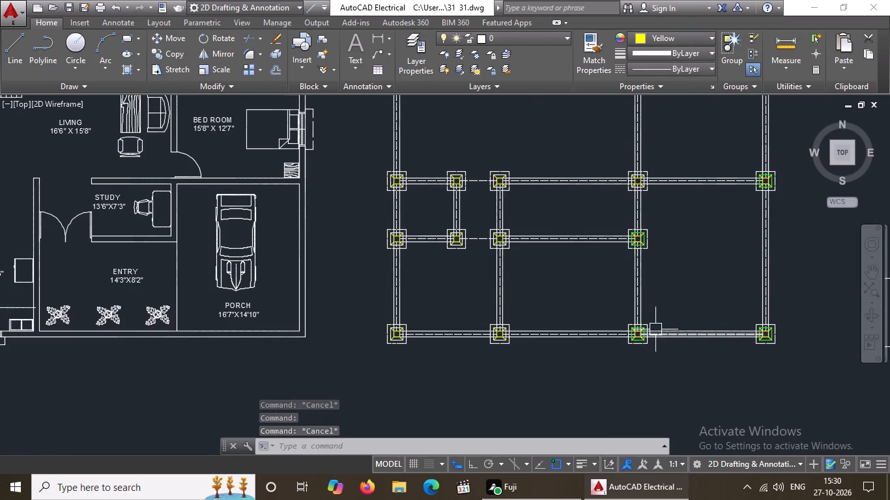
pyautogui.scroll(-2, 650, 184)
pyautogui.scroll(2, 647, 165)
pyautogui.scroll(2, 673, 238)
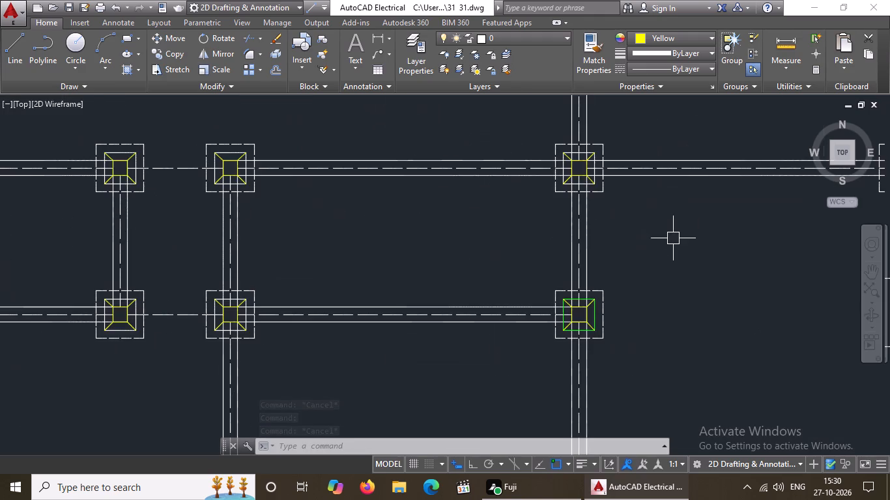
pyautogui.scroll(2, 599, 141)
pyautogui.scroll(2, 570, 186)
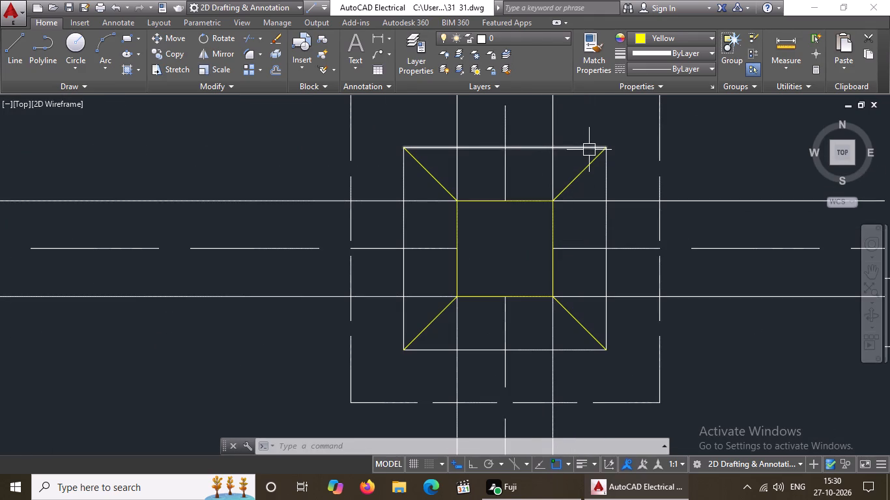
pyautogui.click(589, 150)
pyautogui.click(660, 36)
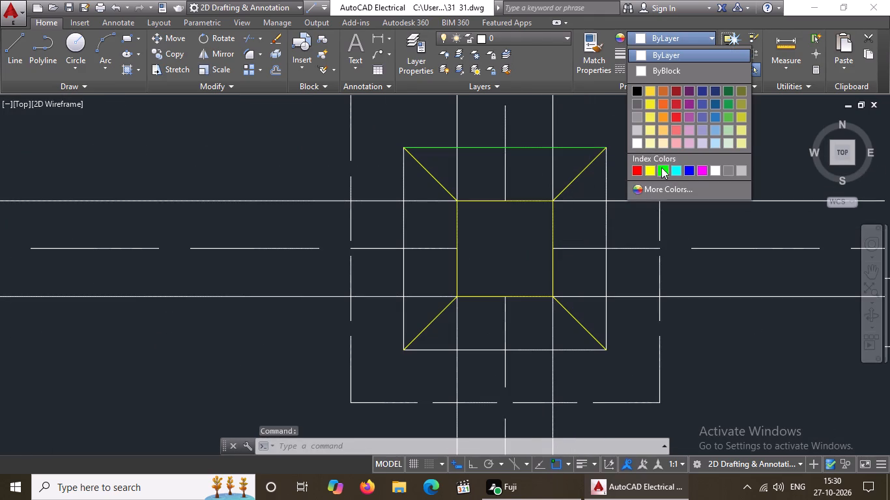
pyautogui.click(661, 167)
pyautogui.press('Escape')
pyautogui.click(605, 229)
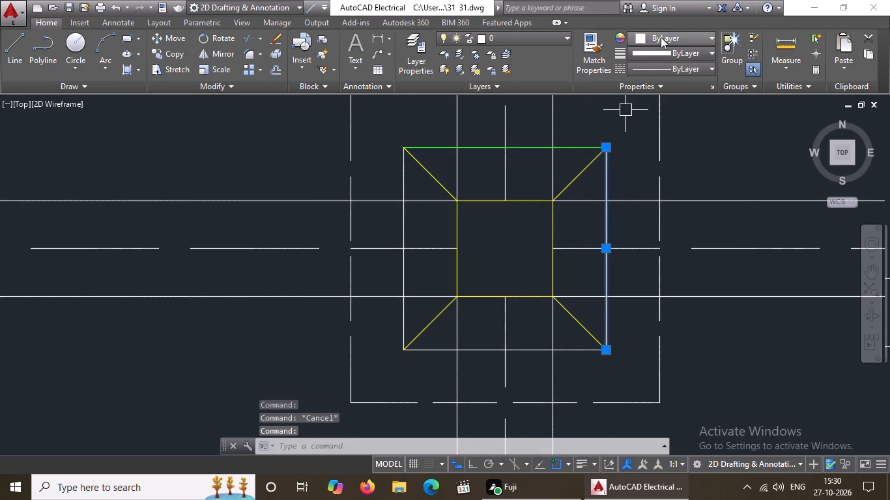
pyautogui.click(661, 37)
pyautogui.click(659, 168)
pyautogui.press('Escape')
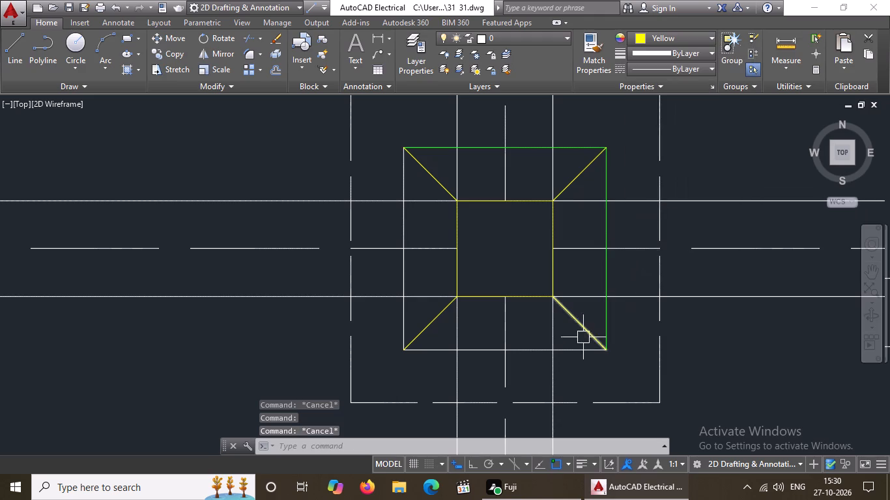
# Colour the bottom and left lines of the middle square green on the fourth row's second footing from the right.
pyautogui.click(577, 342)
pyautogui.click(576, 350)
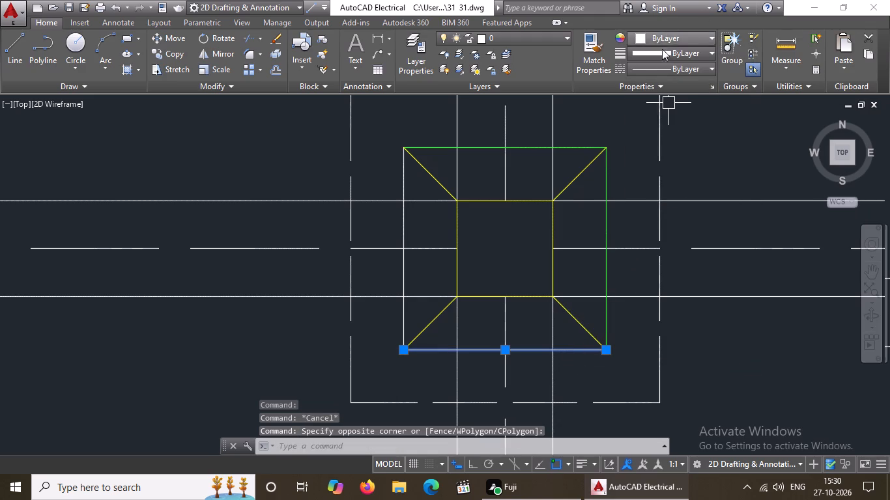
pyautogui.click(662, 39)
pyautogui.moveTo(663, 169); pyautogui.dragTo(663, 174)
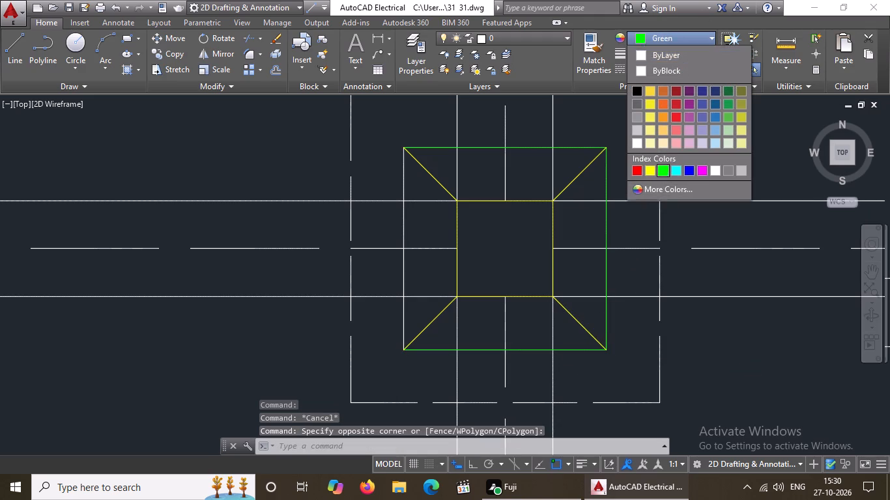
pyautogui.press('Escape')
pyautogui.click(401, 278)
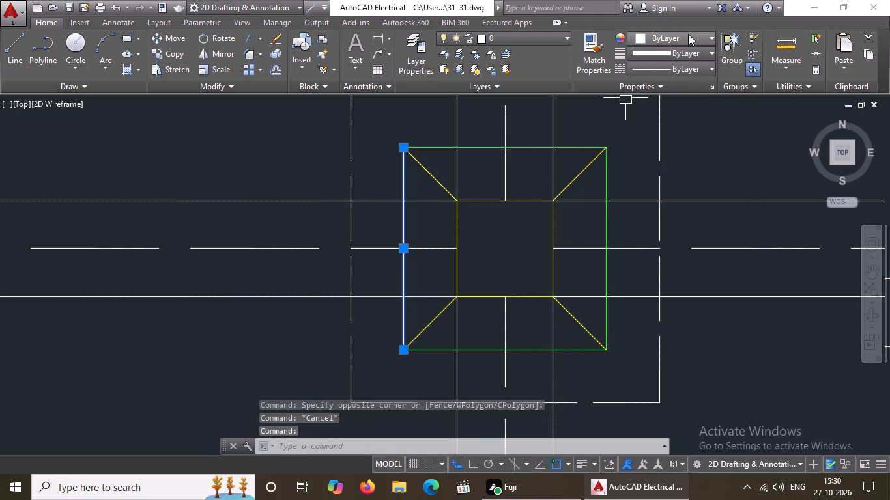
pyautogui.click(688, 34)
pyautogui.click(665, 173)
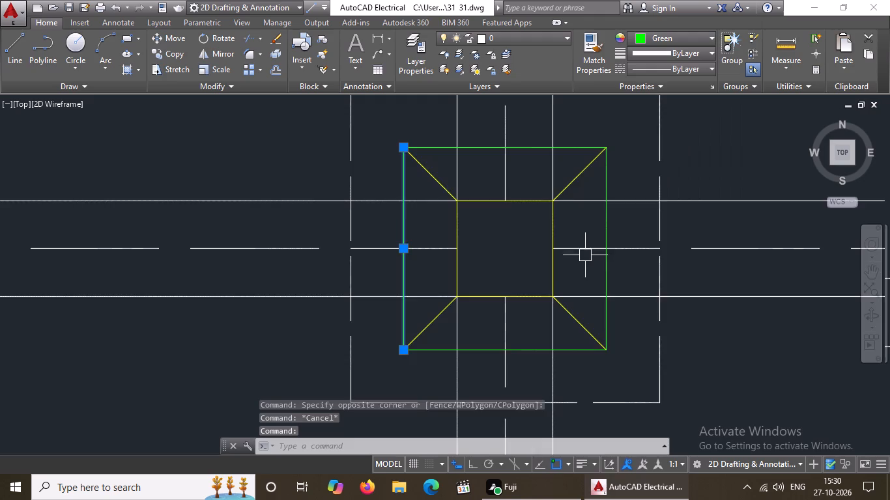
# Colour the top and left lines of the middle square green on the bottom row's second footing from the left.
pyautogui.scroll(-9, 585, 255)
pyautogui.press('Escape')
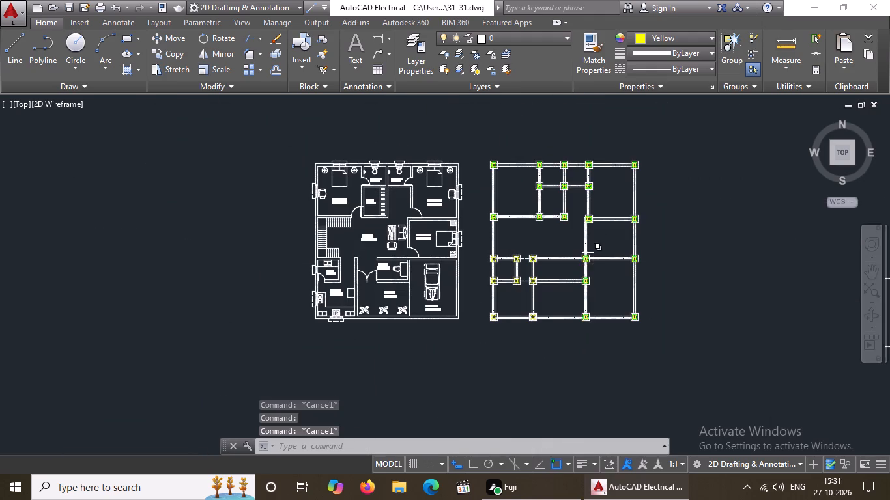
pyautogui.scroll(3, 588, 265)
pyautogui.scroll(3, 431, 251)
pyautogui.scroll(-3, 431, 245)
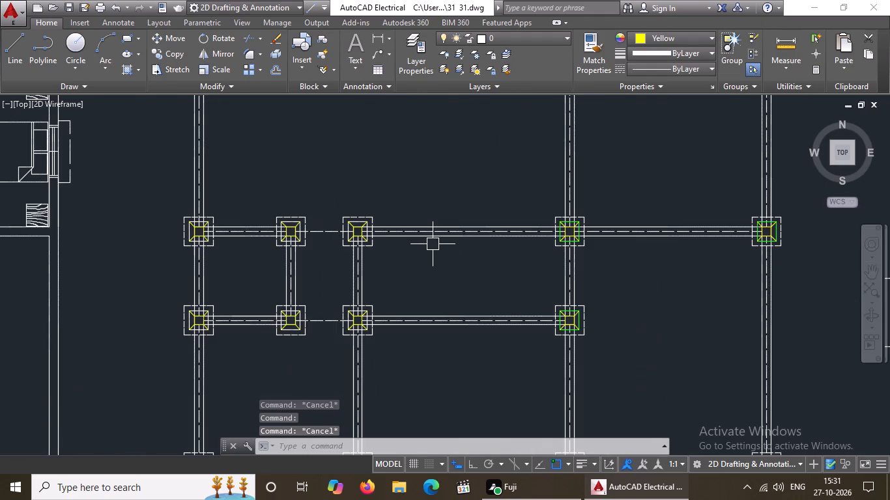
pyautogui.scroll(-4, 436, 243)
pyautogui.scroll(3, 427, 273)
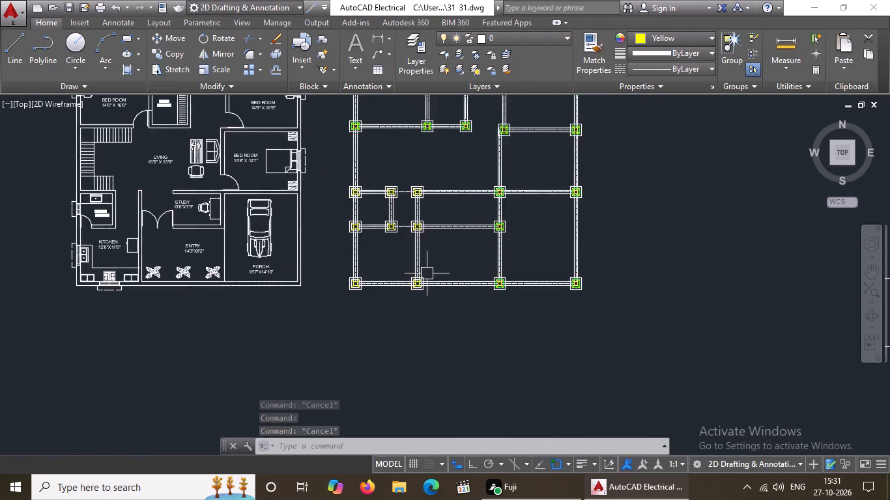
pyautogui.scroll(2, 427, 273)
pyautogui.scroll(4, 361, 303)
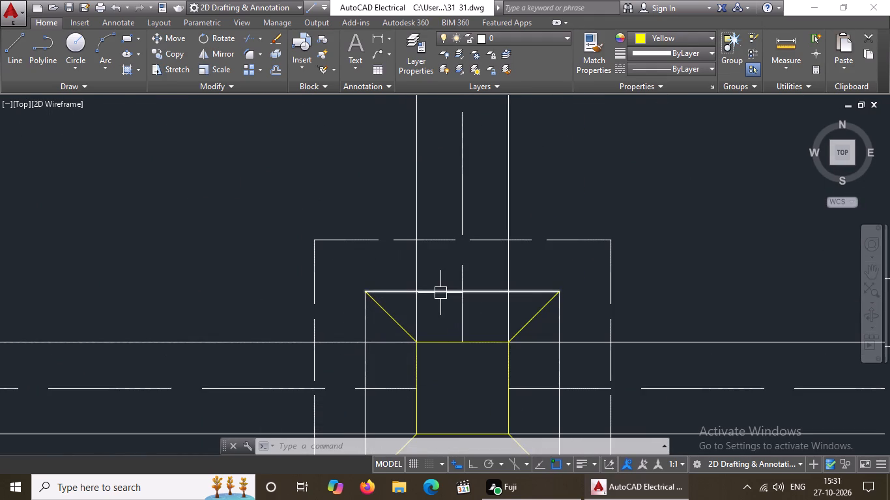
pyautogui.click(440, 293)
pyautogui.click(638, 36)
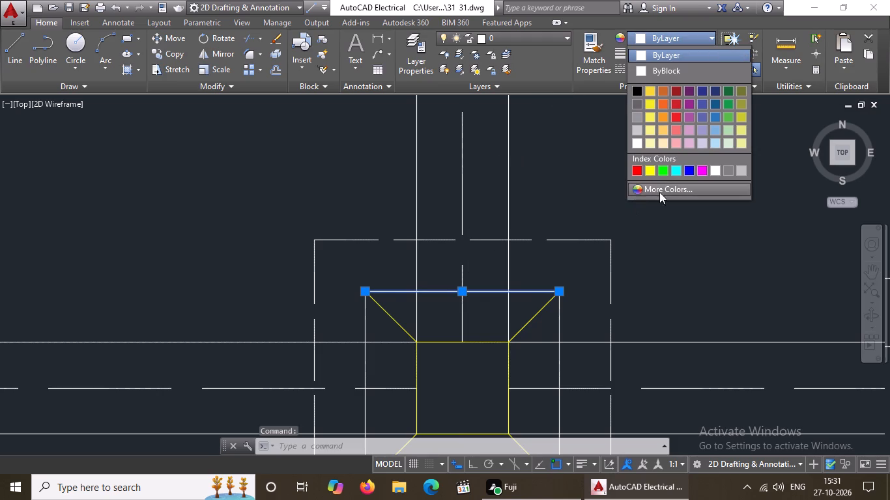
pyautogui.click(663, 167)
pyautogui.scroll(-5, 448, 223)
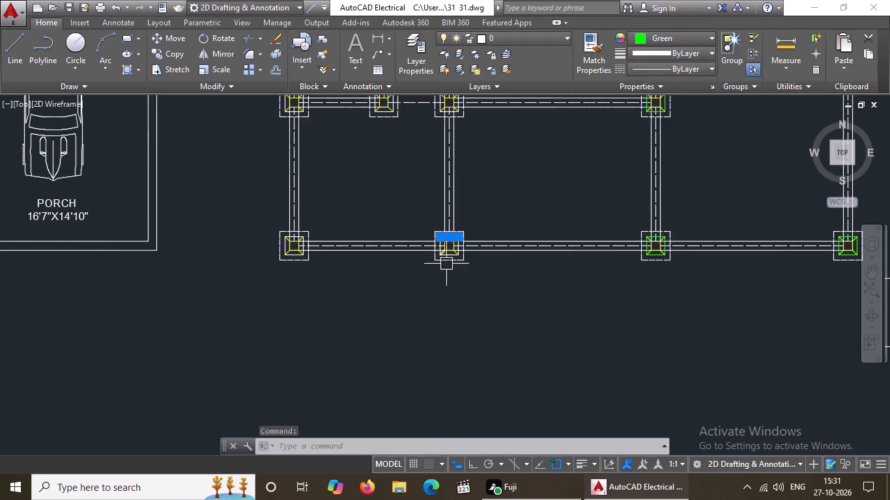
pyautogui.scroll(4, 446, 265)
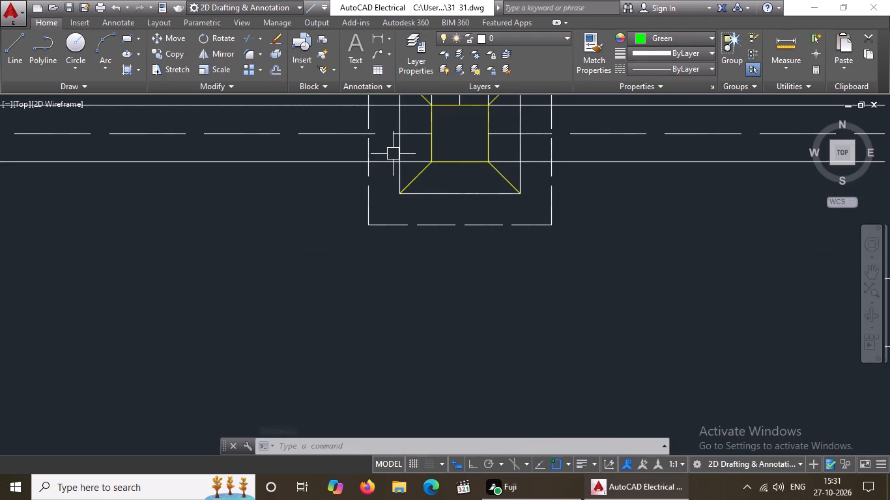
pyautogui.click(401, 148)
pyautogui.click(683, 37)
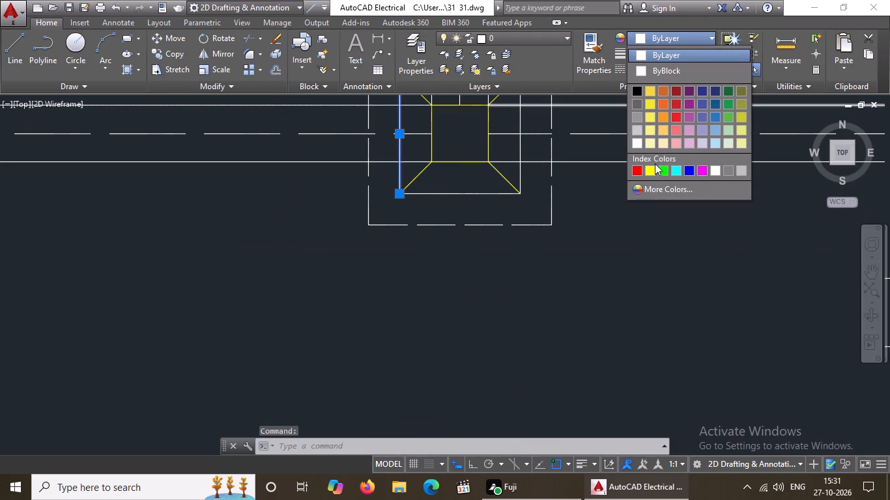
pyautogui.click(663, 173)
pyautogui.press('Escape')
# Colour the bottom and right lines of the middle square green on the bottom row's second footing from the left.
pyautogui.click(467, 197)
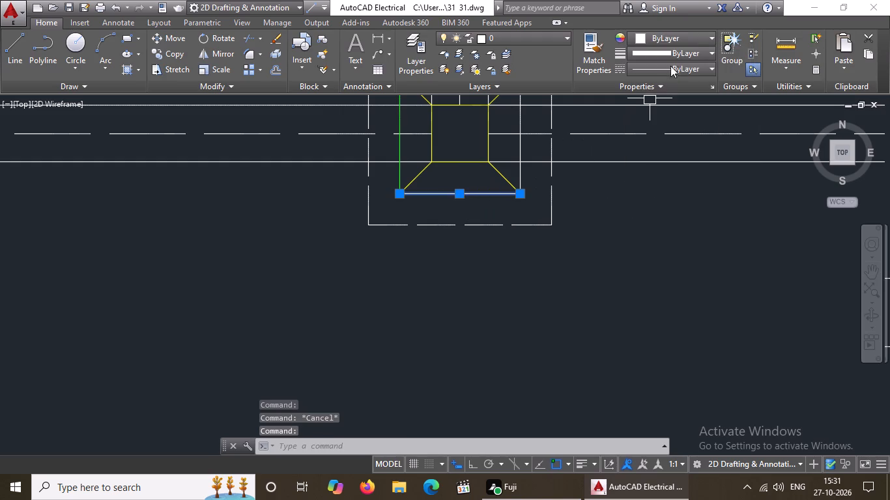
pyautogui.click(666, 40)
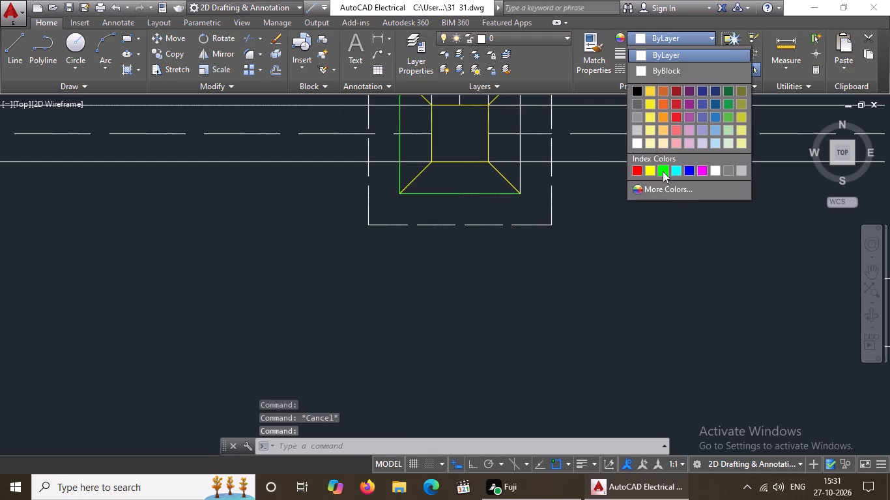
pyautogui.moveTo(663, 170); pyautogui.dragTo(662, 177)
pyautogui.scroll(-6, 427, 240)
pyautogui.press('Escape')
pyautogui.scroll(2, 446, 210)
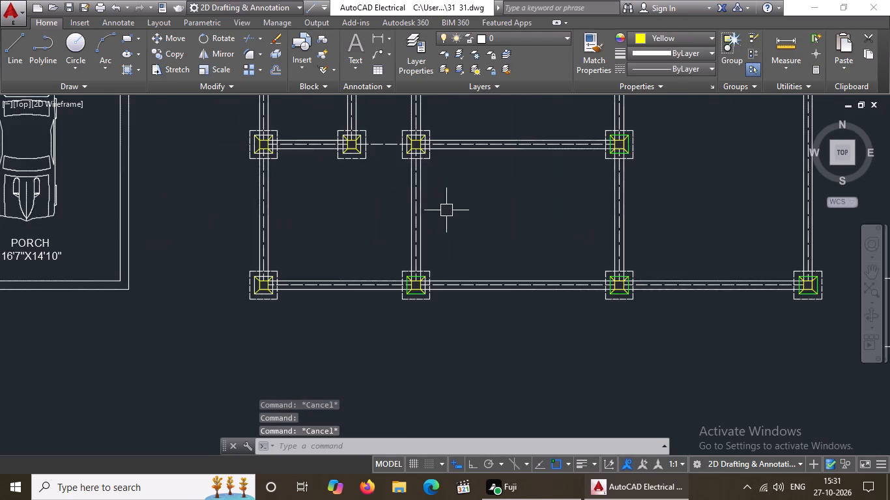
pyautogui.scroll(3, 421, 321)
pyautogui.click(429, 167)
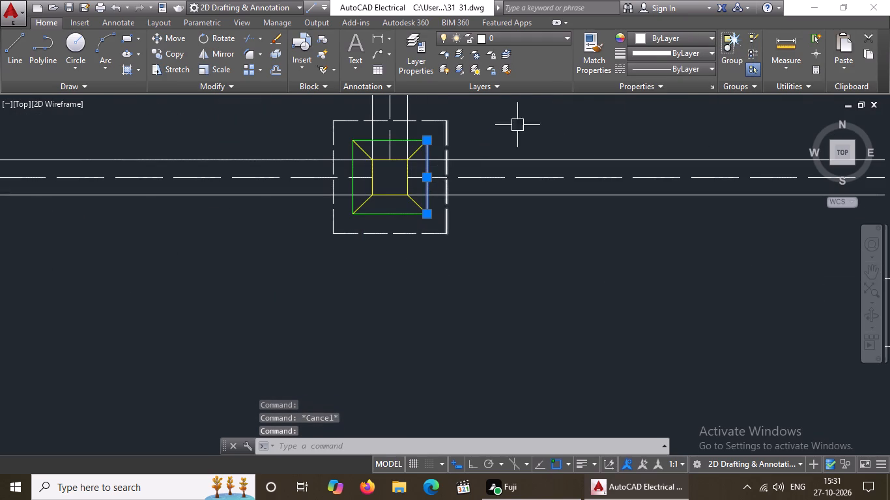
pyautogui.click(660, 38)
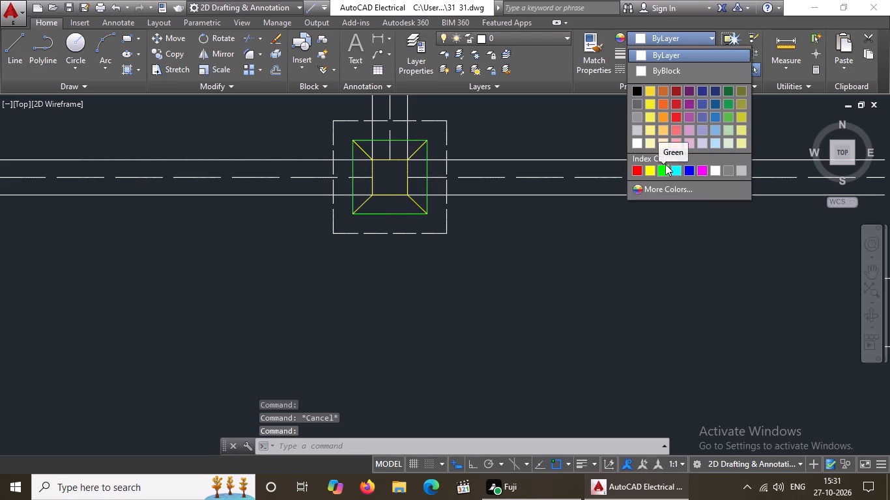
pyautogui.click(657, 170)
pyautogui.scroll(-6, 499, 262)
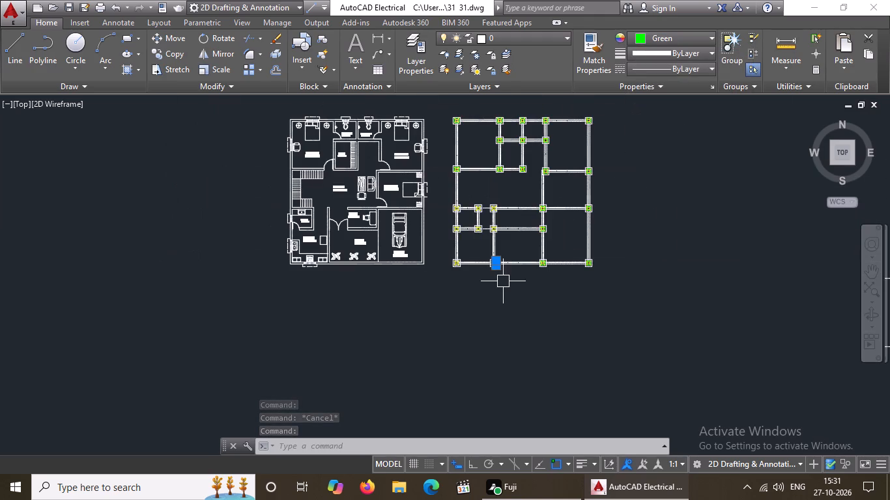
pyautogui.press('Escape')
# Colour the bottom and right lines of the middle square green on the bottom row's leftmost footing.
pyautogui.scroll(3, 442, 265)
pyautogui.scroll(3, 505, 258)
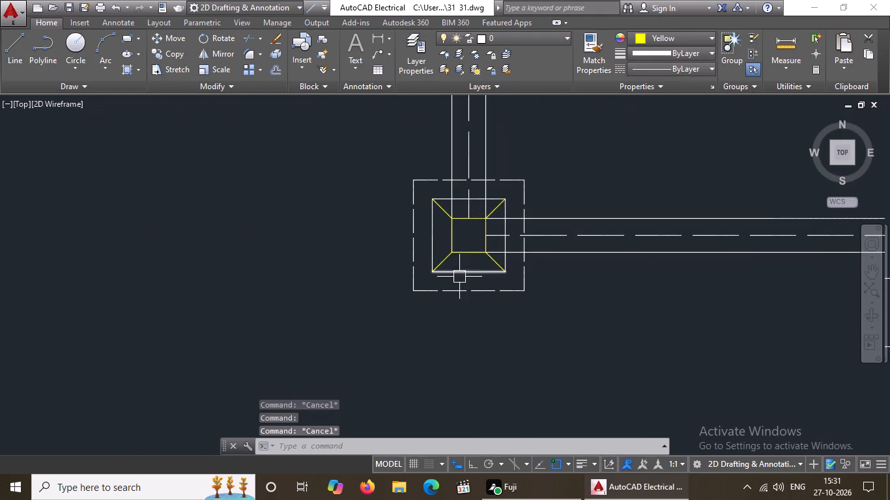
pyautogui.click(459, 271)
pyautogui.click(654, 39)
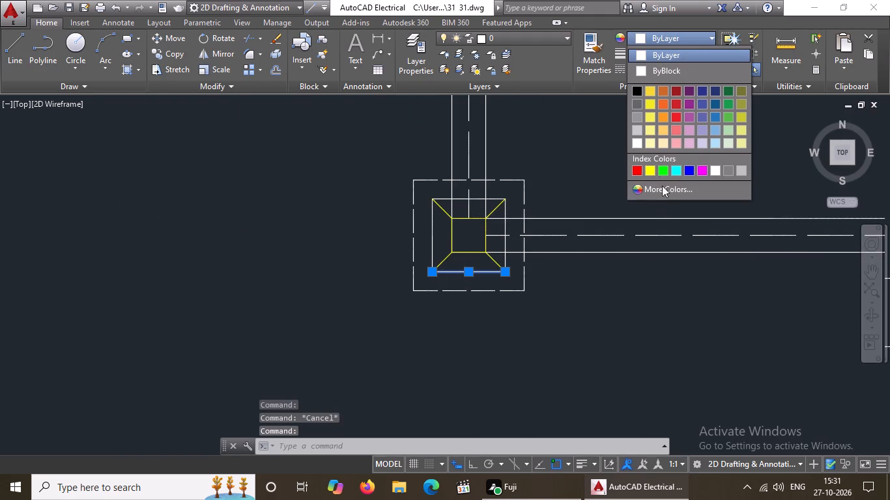
pyautogui.click(664, 167)
pyautogui.press('Escape')
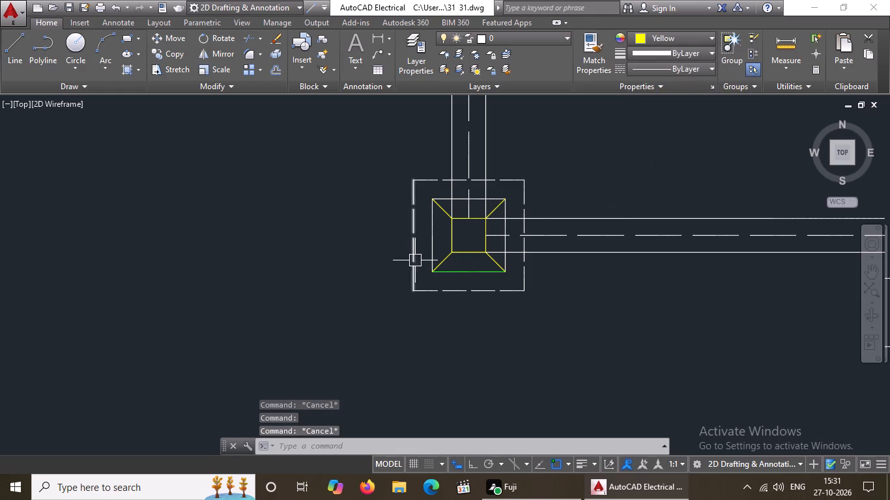
pyautogui.scroll(2, 523, 228)
pyautogui.click(475, 213)
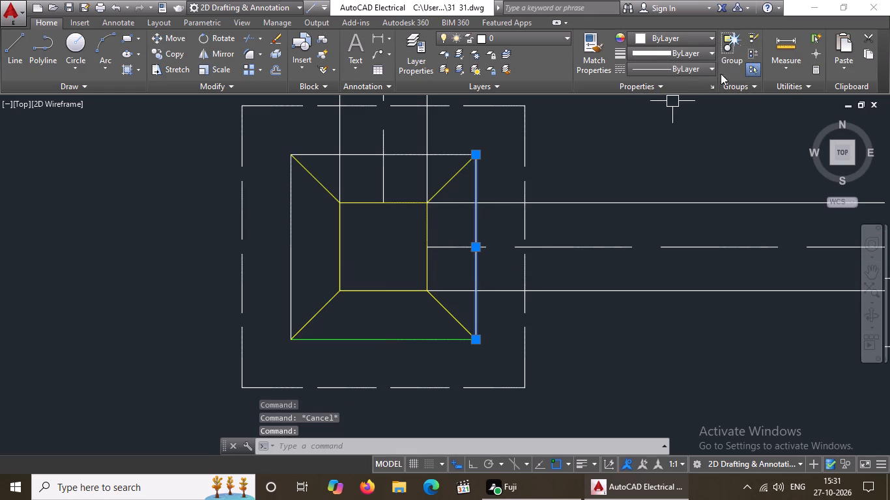
pyautogui.click(661, 38)
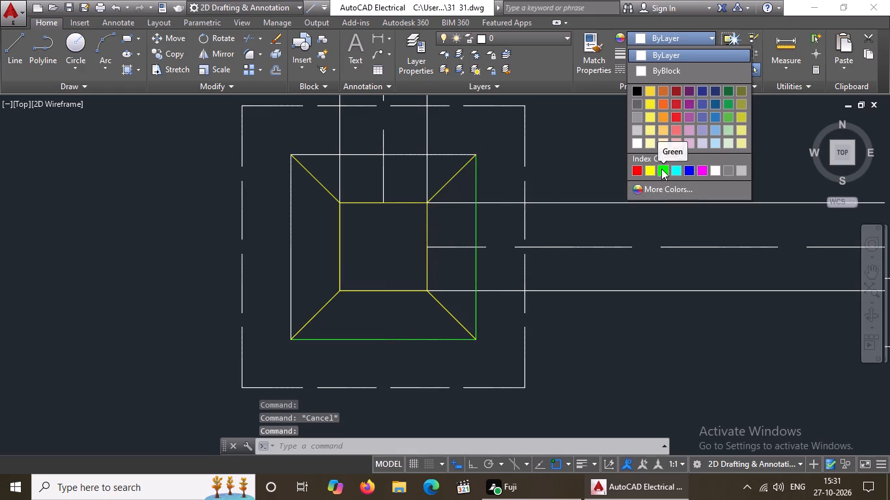
pyautogui.click(661, 169)
pyautogui.press('Escape')
# Colour the top and left lines of the middle square green on the bottom row's leftmost footing.
pyautogui.click(369, 156)
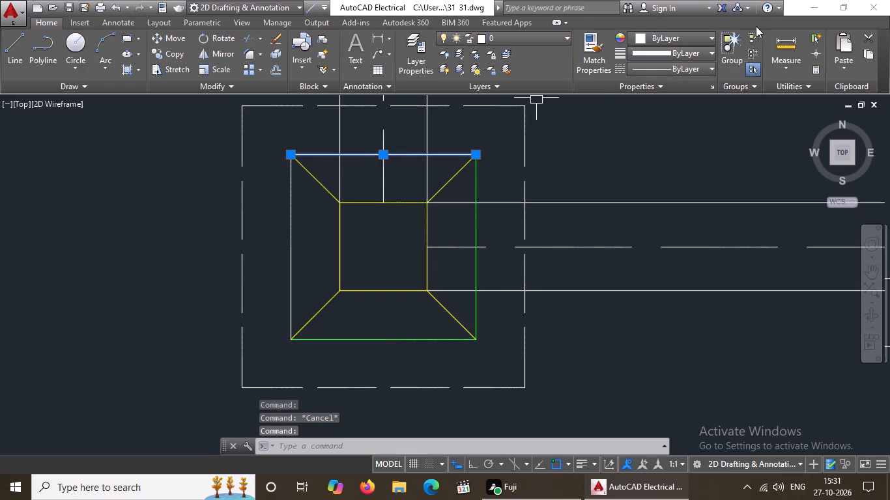
pyautogui.click(663, 36)
pyautogui.click(664, 169)
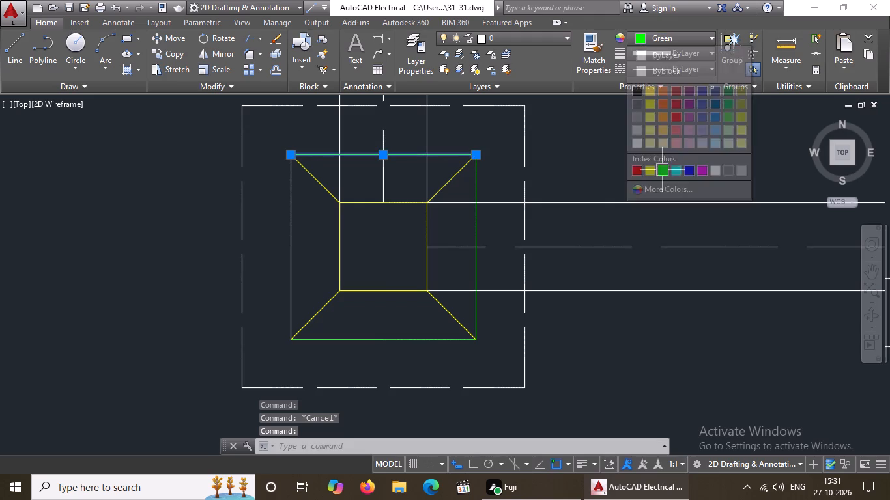
pyautogui.press('Escape')
pyautogui.click(296, 242)
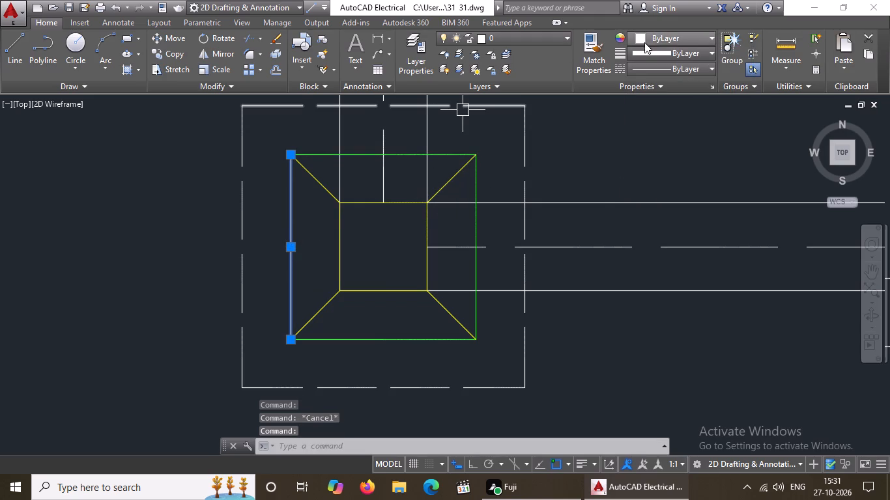
pyautogui.click(648, 35)
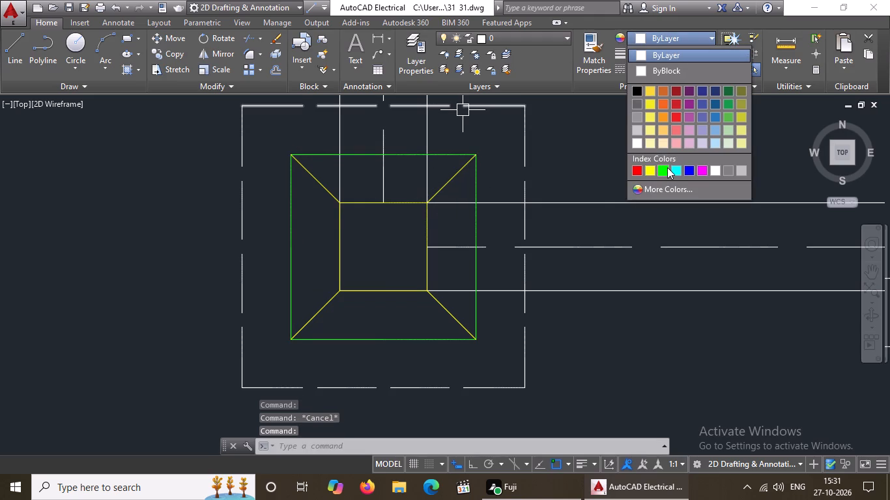
pyautogui.click(667, 167)
pyautogui.scroll(-4, 317, 232)
pyautogui.press('Escape')
pyautogui.scroll(-3, 344, 249)
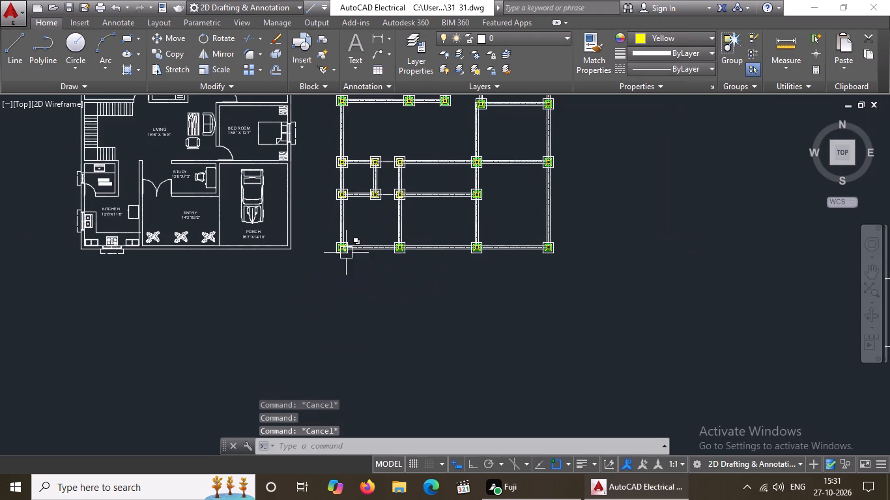
# Colour the bottom and right lines of the middle square green on the third footing from the left, one row above the bottom.
pyautogui.scroll(4, 346, 179)
pyautogui.scroll(-5, 348, 229)
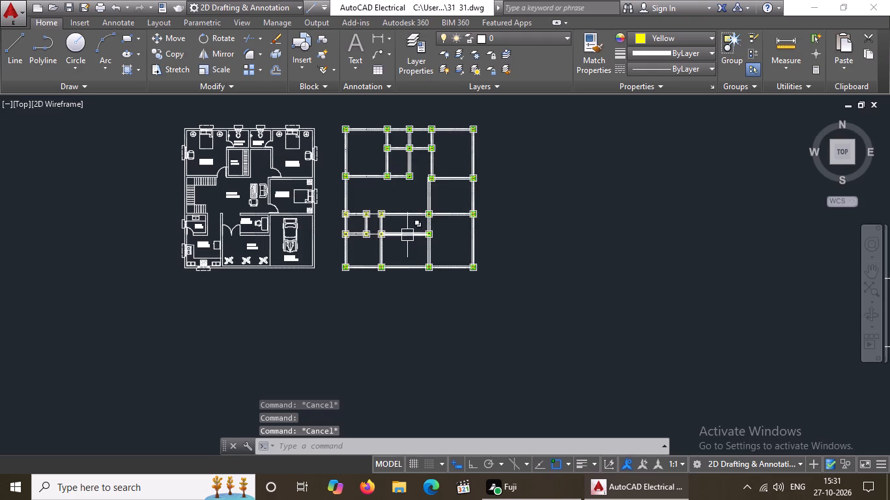
pyautogui.scroll(3, 408, 235)
pyautogui.scroll(3, 256, 230)
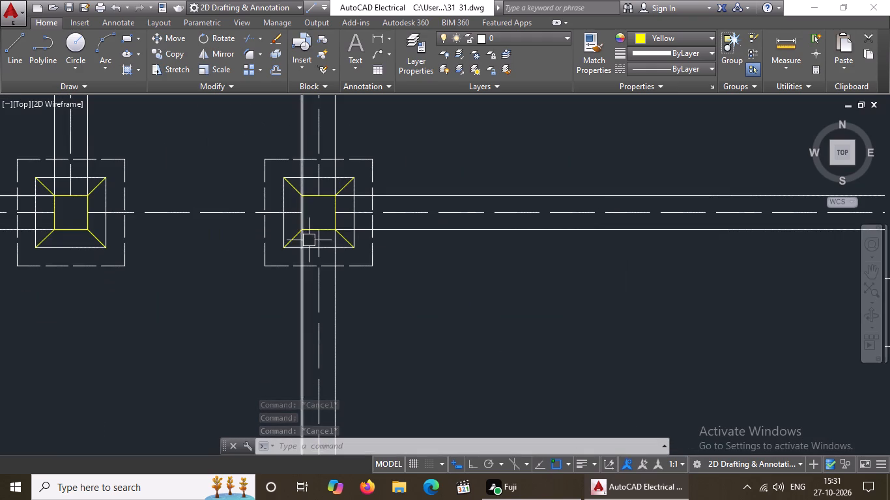
pyautogui.scroll(2, 322, 247)
pyautogui.click(384, 247)
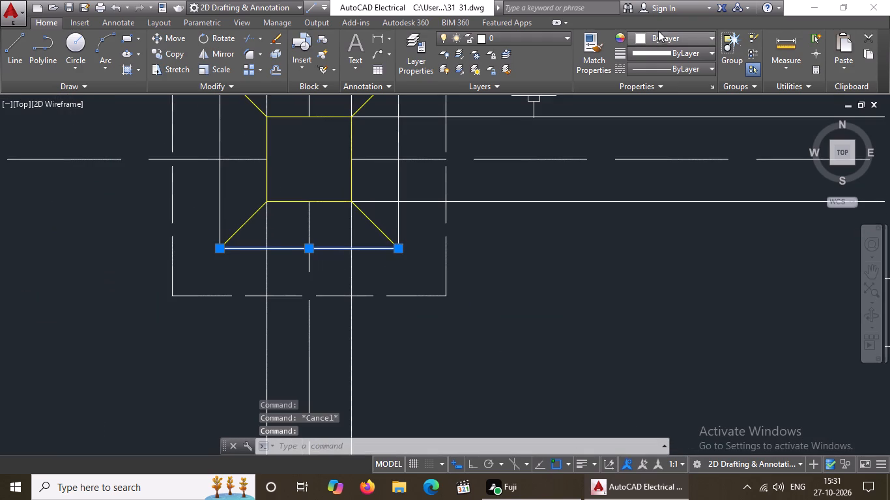
pyautogui.click(658, 30)
pyautogui.click(657, 35)
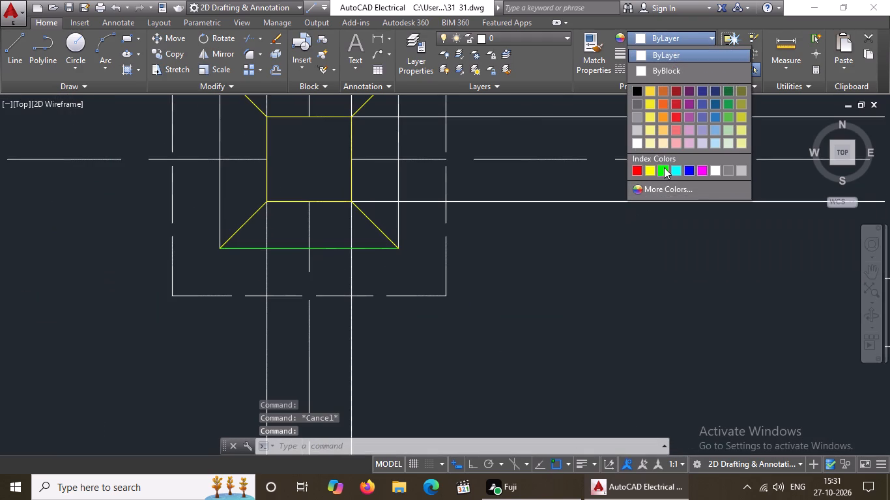
pyautogui.click(664, 167)
pyautogui.press('Escape')
pyautogui.click(394, 174)
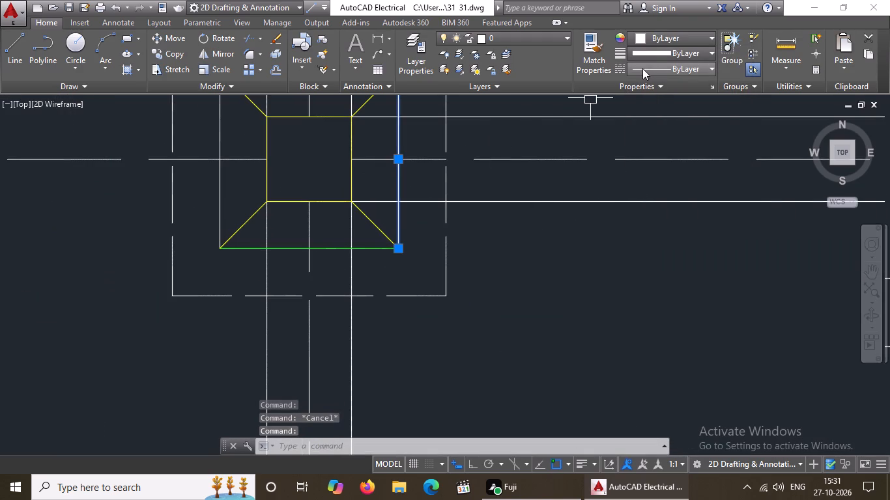
pyautogui.click(652, 36)
pyautogui.click(662, 167)
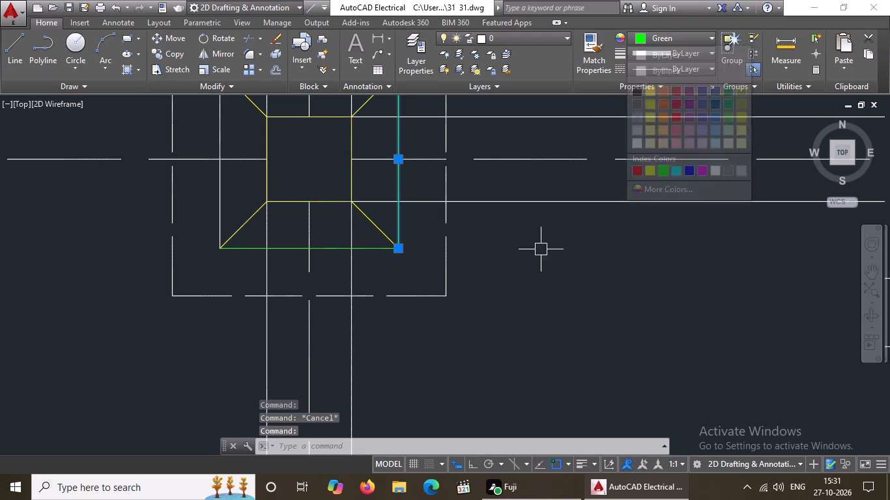
pyautogui.scroll(-5, 511, 283)
pyautogui.press('Escape')
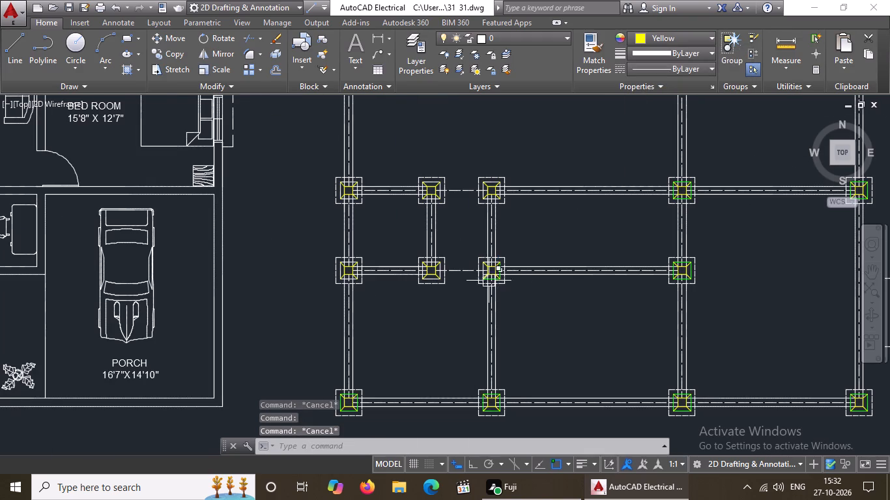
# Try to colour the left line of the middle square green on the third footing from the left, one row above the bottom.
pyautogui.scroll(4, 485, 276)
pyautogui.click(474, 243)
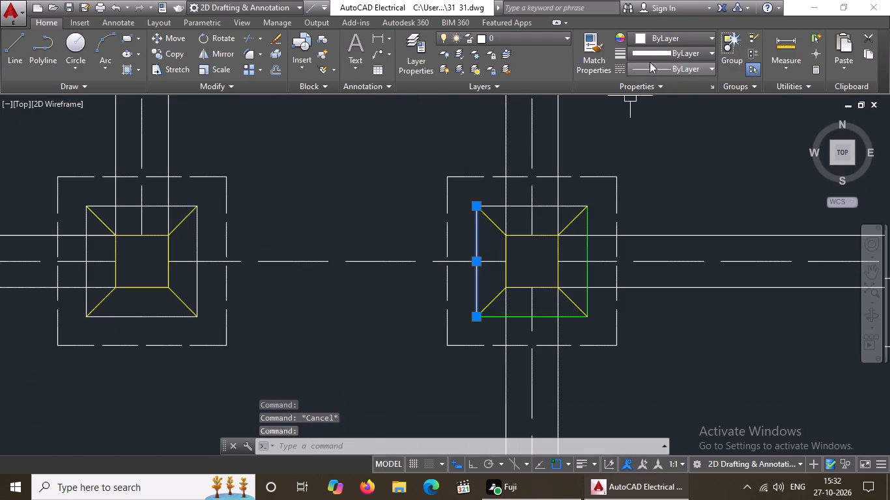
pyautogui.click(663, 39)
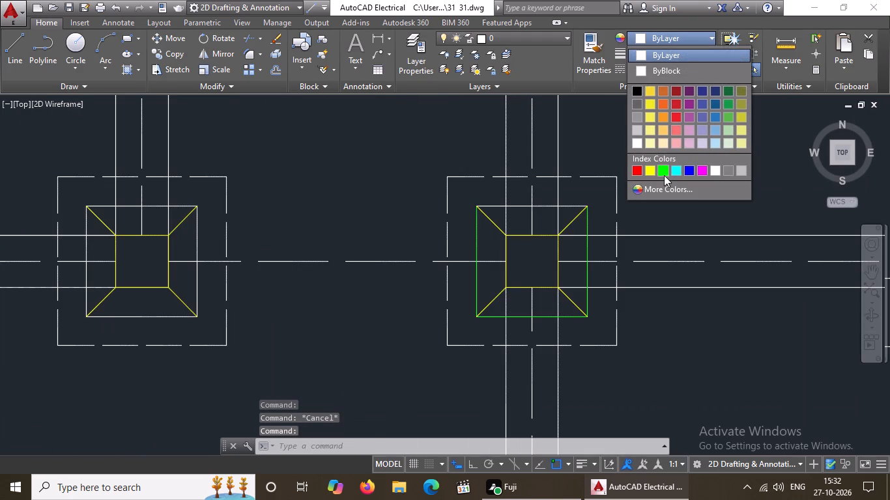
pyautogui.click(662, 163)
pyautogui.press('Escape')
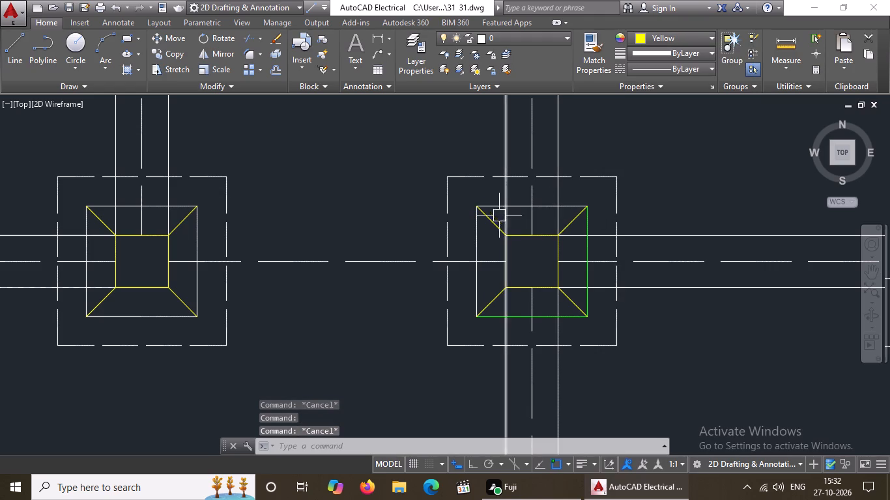
# Colour the left and top lines of the middle square green on the third footing from the left, one row above the bottom.
pyautogui.click(479, 236)
pyautogui.click(649, 38)
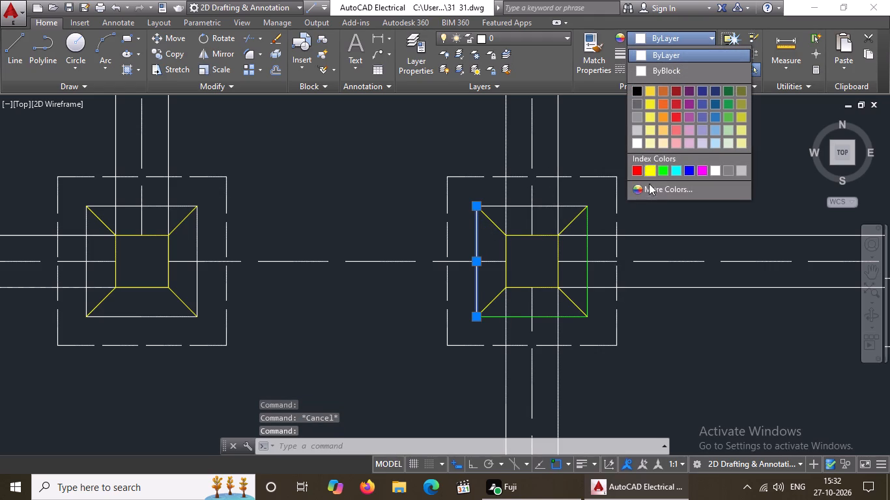
pyautogui.click(663, 165)
pyautogui.press('Escape')
pyautogui.click(542, 210)
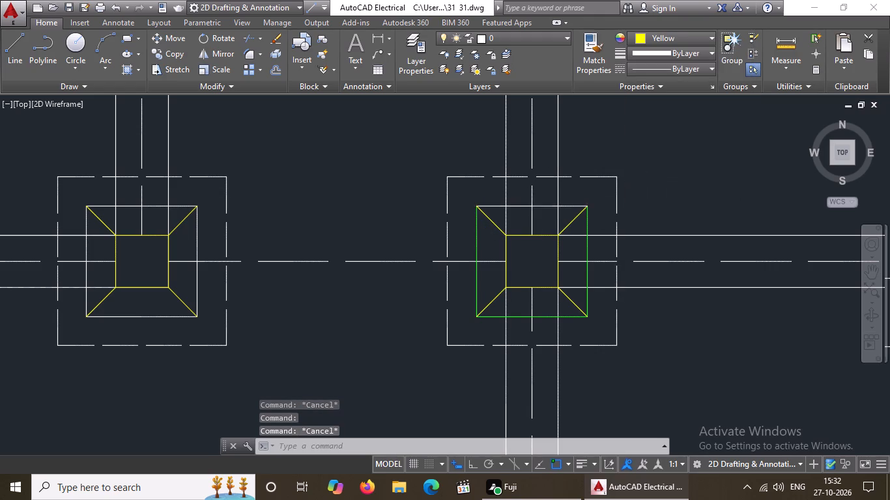
pyautogui.click(650, 34)
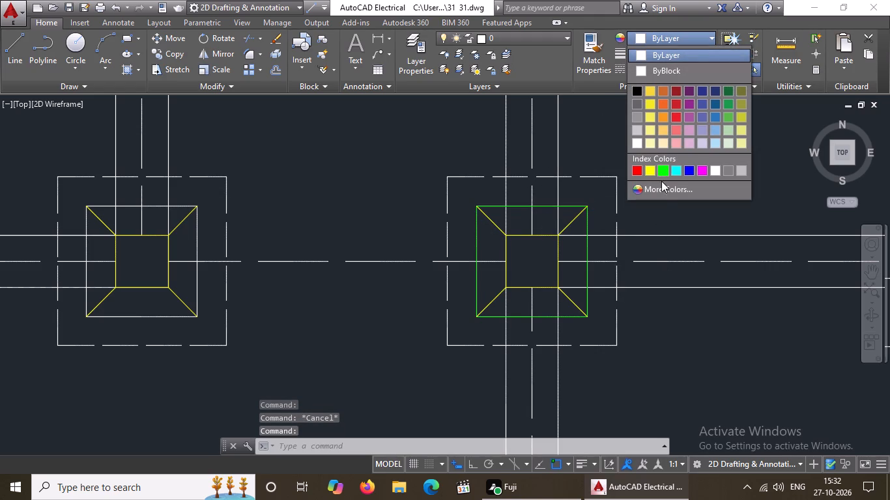
pyautogui.click(663, 167)
pyautogui.scroll(-4, 639, 193)
pyautogui.press('Escape')
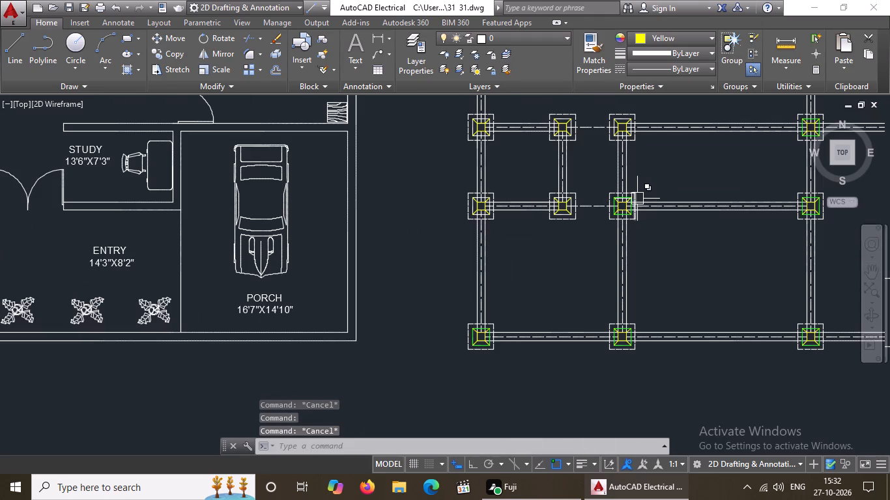
# Colour the bottom and left lines of the middle square green on the second footing from the left, one row above the bottom.
pyautogui.scroll(5, 582, 207)
pyautogui.click(374, 264)
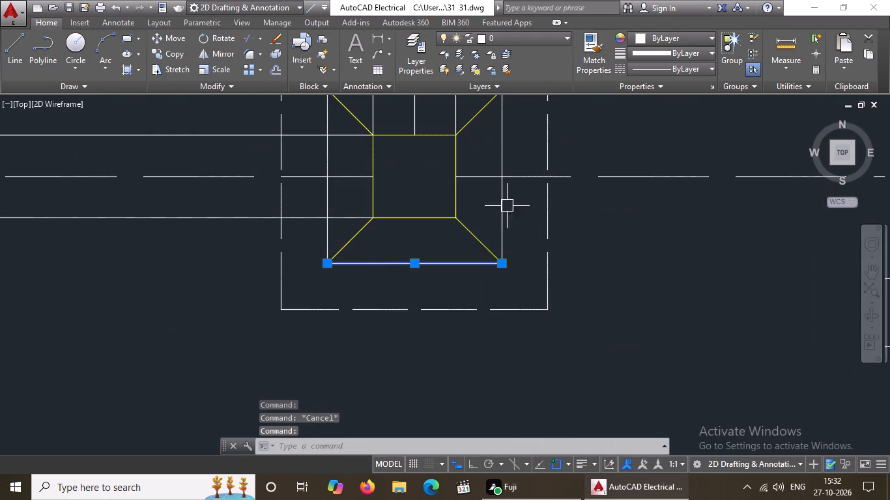
pyautogui.click(672, 34)
pyautogui.click(662, 167)
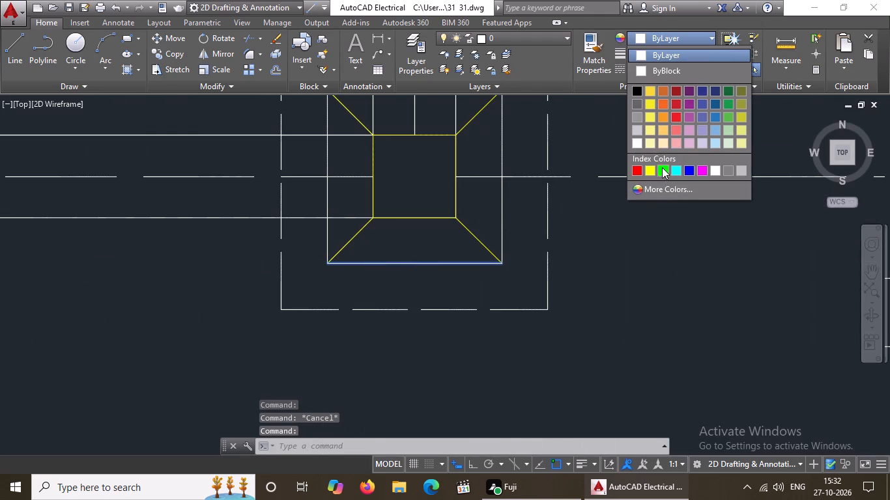
pyautogui.scroll(-5, 509, 348)
pyautogui.scroll(-3, 525, 274)
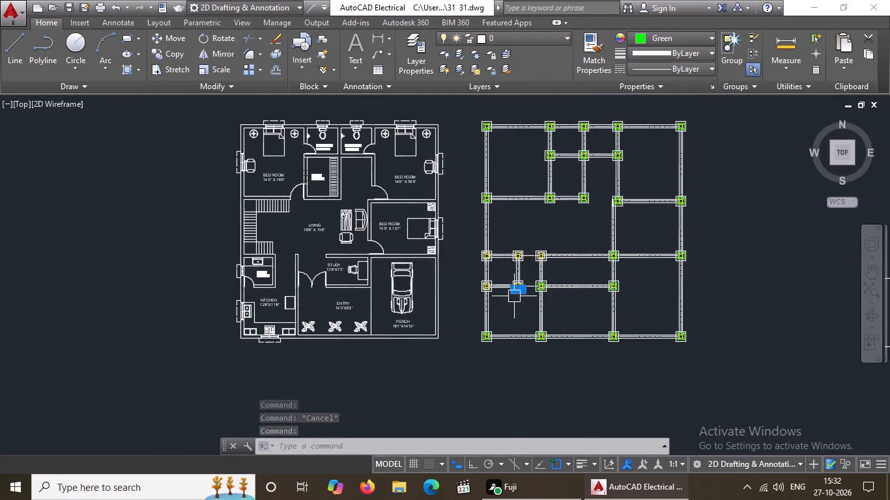
pyautogui.scroll(6, 513, 293)
pyautogui.click(510, 240)
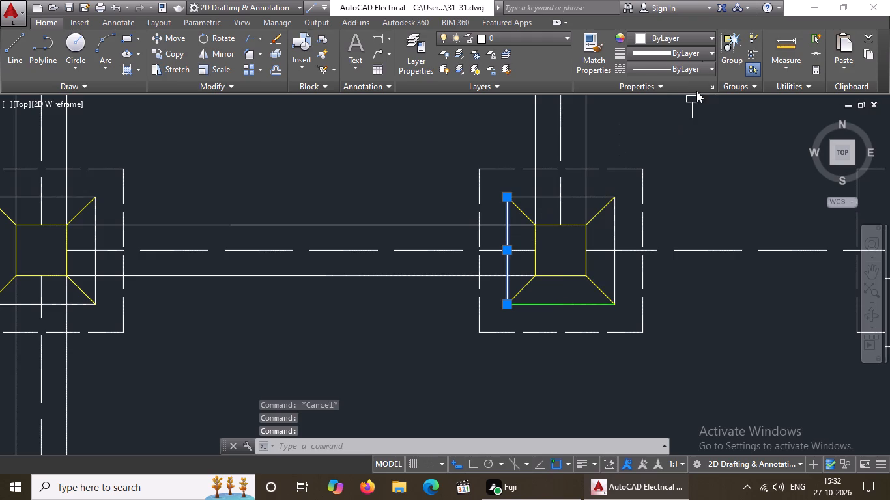
pyautogui.click(690, 40)
pyautogui.click(661, 167)
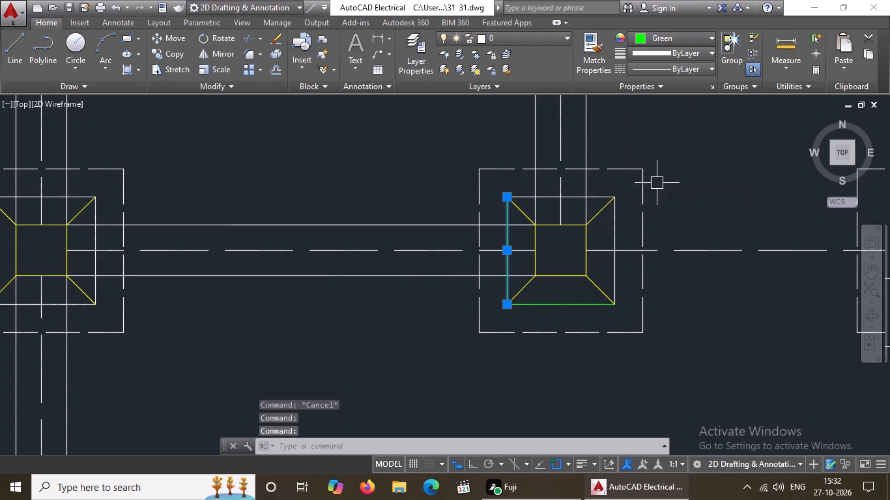
pyautogui.press('Escape')
# Colour the top and right lines of the middle square green on the second footing from the left, one row above the bottom.
pyautogui.scroll(-3, 596, 197)
pyautogui.scroll(4, 595, 194)
pyautogui.click(547, 208)
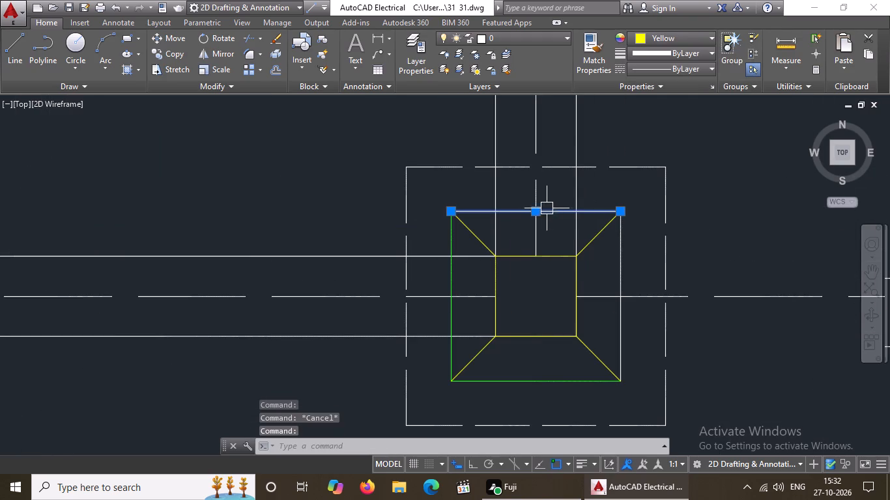
pyautogui.click(670, 34)
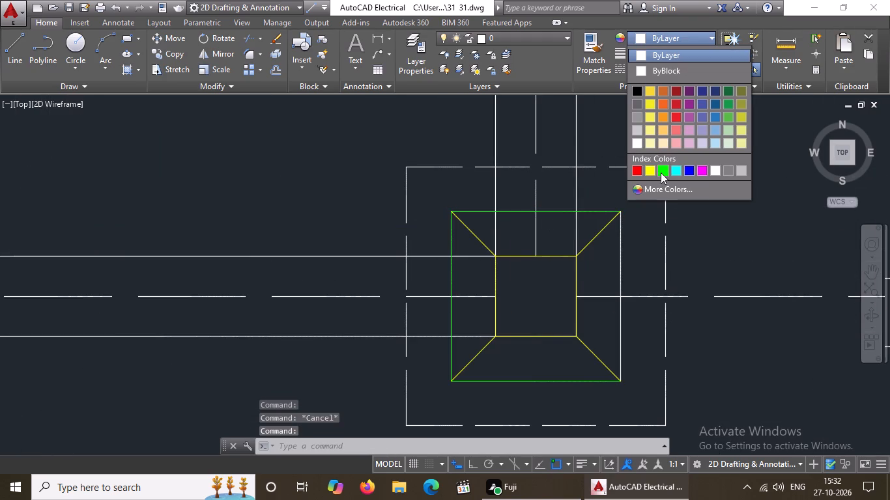
pyautogui.click(661, 169)
pyautogui.press('Escape')
pyautogui.click(616, 265)
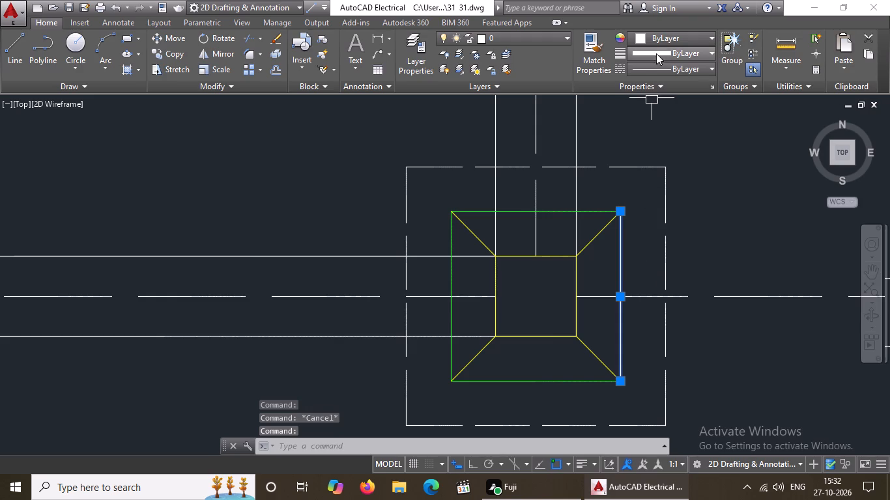
pyautogui.click(661, 38)
pyautogui.click(661, 169)
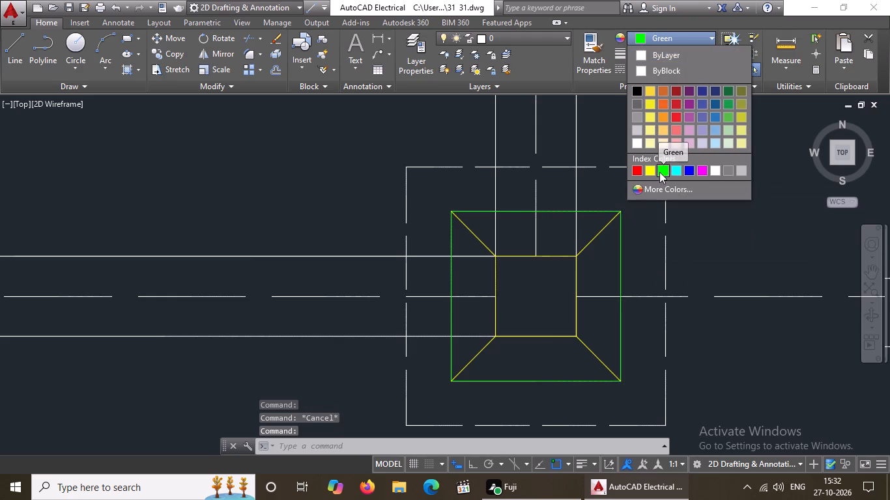
pyautogui.scroll(-4, 635, 225)
pyautogui.press('Escape')
# Colour the top and right lines of the middle square green on the leftmost footing, one row above the bottom.
pyautogui.scroll(1, 486, 256)
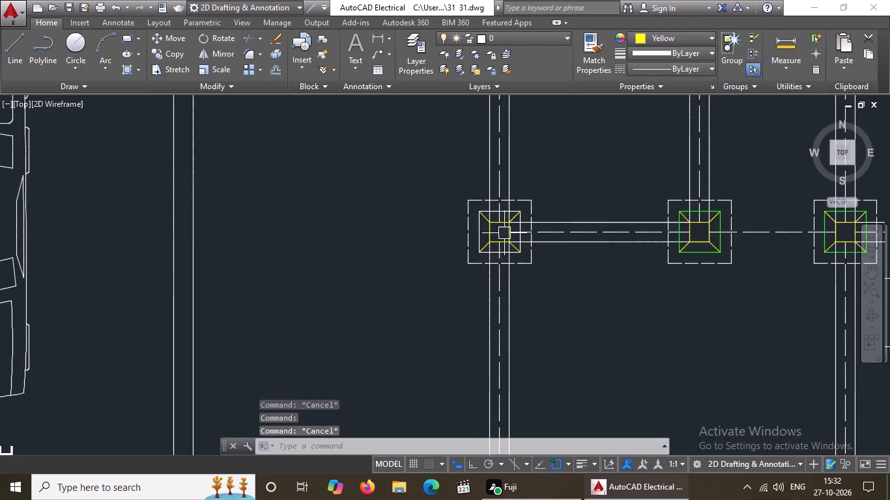
pyautogui.scroll(3, 504, 206)
pyautogui.click(501, 222)
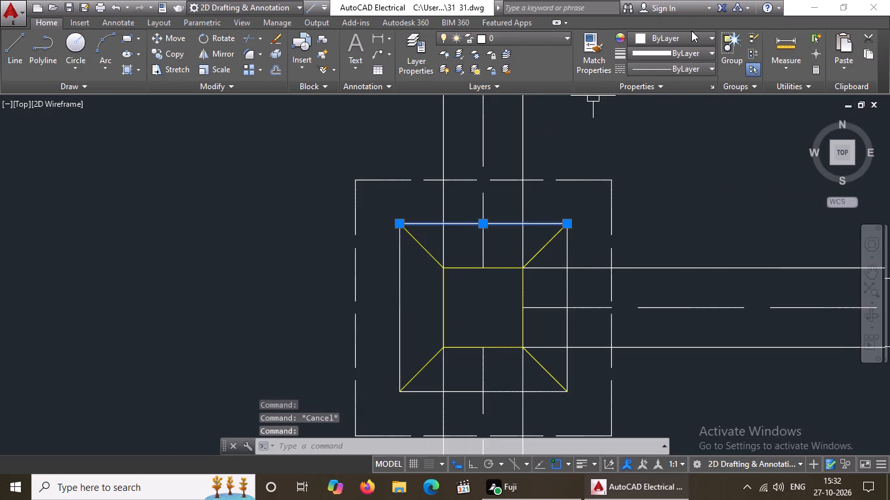
pyautogui.click(691, 31)
pyautogui.moveTo(689, 41); pyautogui.dragTo(686, 55)
pyautogui.click(687, 38)
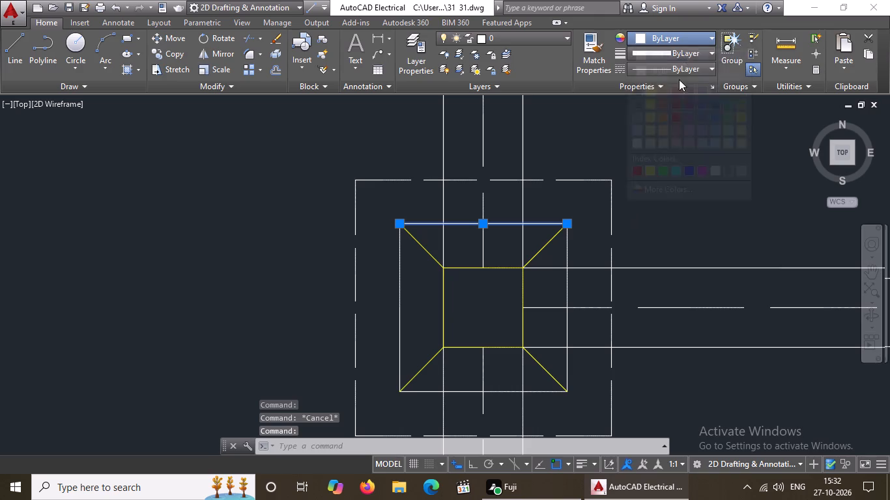
pyautogui.click(659, 165)
pyautogui.press('Escape')
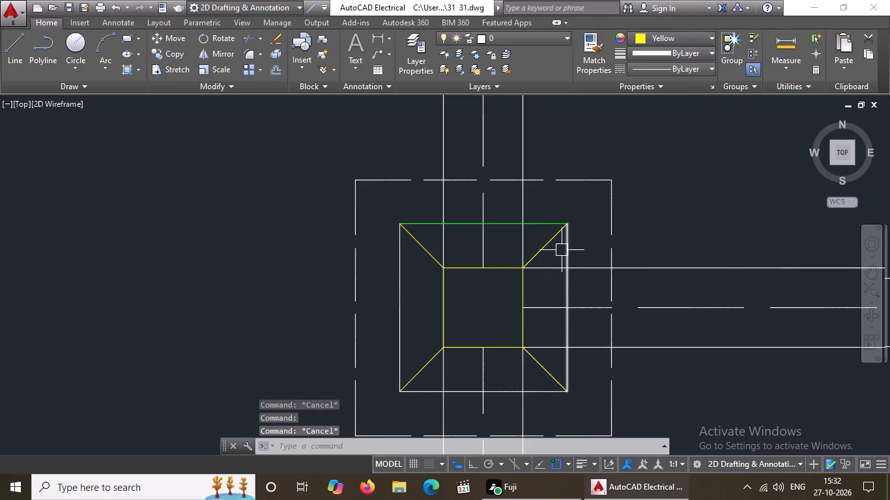
pyautogui.click(562, 249)
pyautogui.click(683, 38)
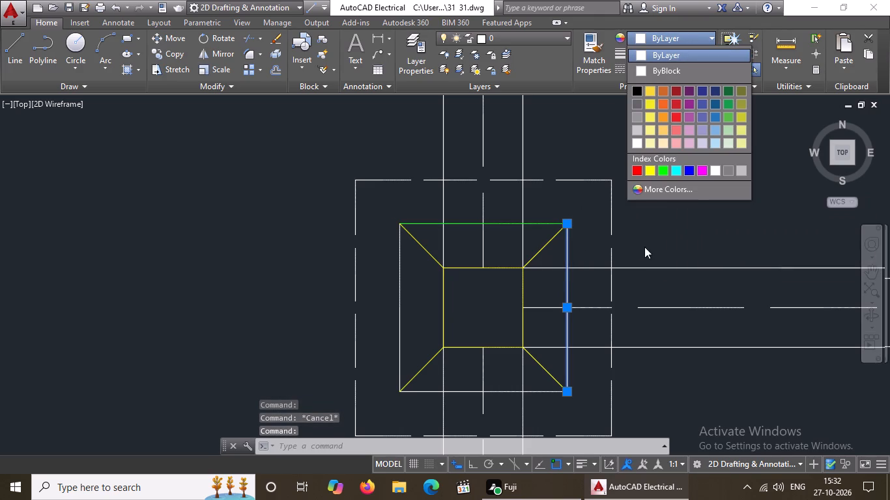
pyautogui.click(663, 167)
pyautogui.press('Escape')
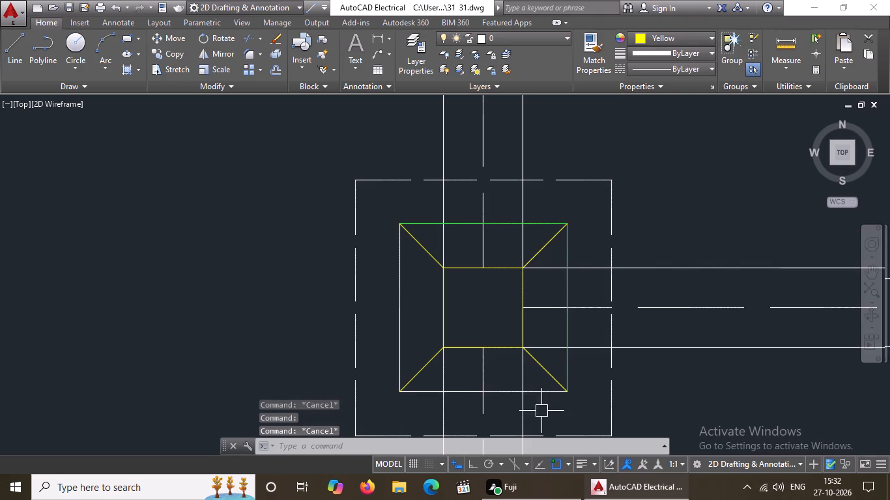
# Colour the bottom and left lines of the middle square green on the leftmost footing, one row above the bottom.
pyautogui.scroll(-3, 545, 387)
pyautogui.scroll(4, 545, 387)
pyautogui.click(523, 398)
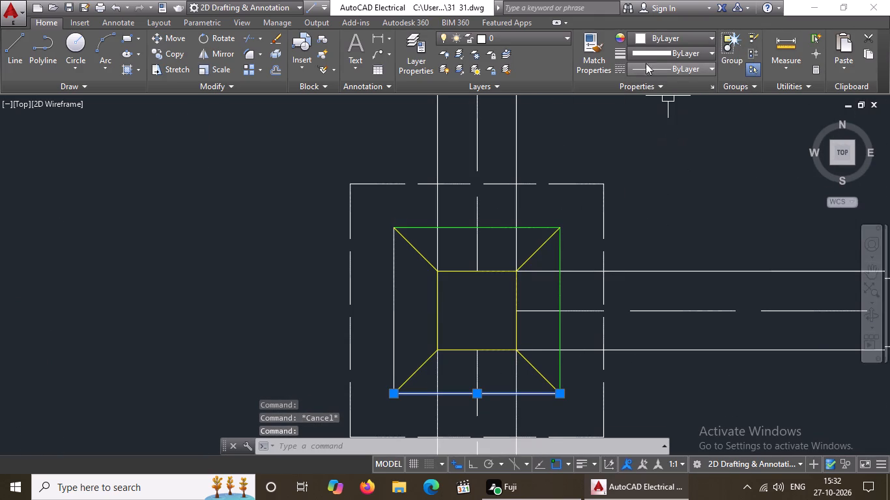
pyautogui.click(653, 35)
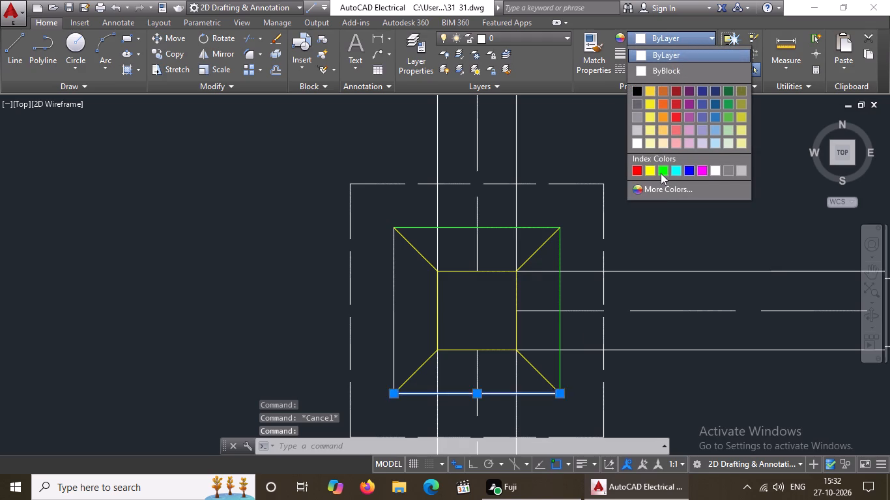
pyautogui.click(661, 173)
pyautogui.press('Escape')
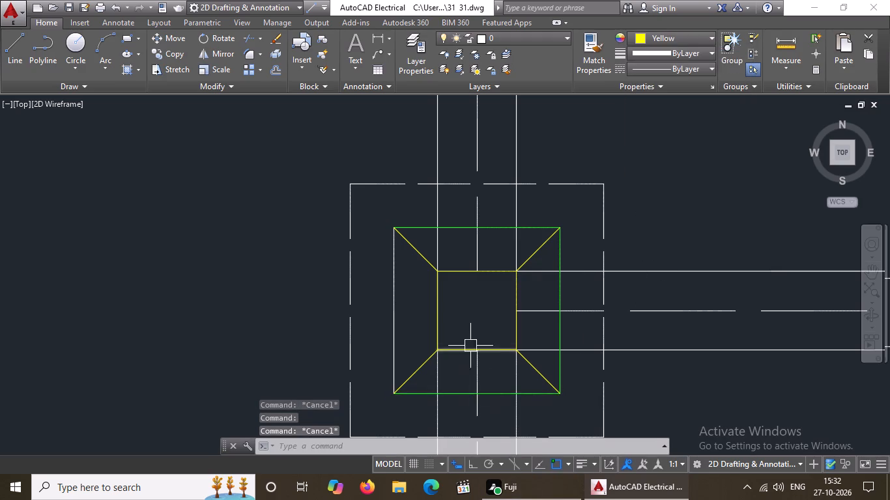
pyautogui.scroll(-2, 470, 345)
pyautogui.scroll(1, 474, 362)
pyautogui.click(425, 285)
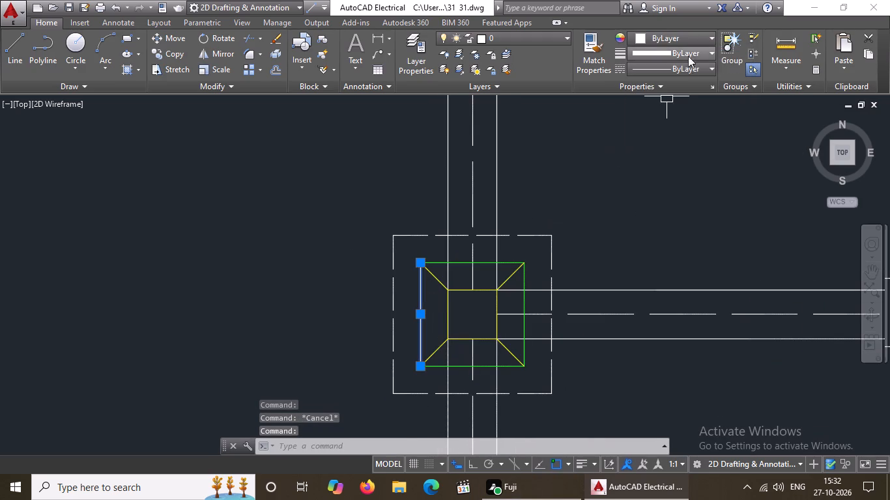
pyautogui.click(682, 35)
pyautogui.click(661, 166)
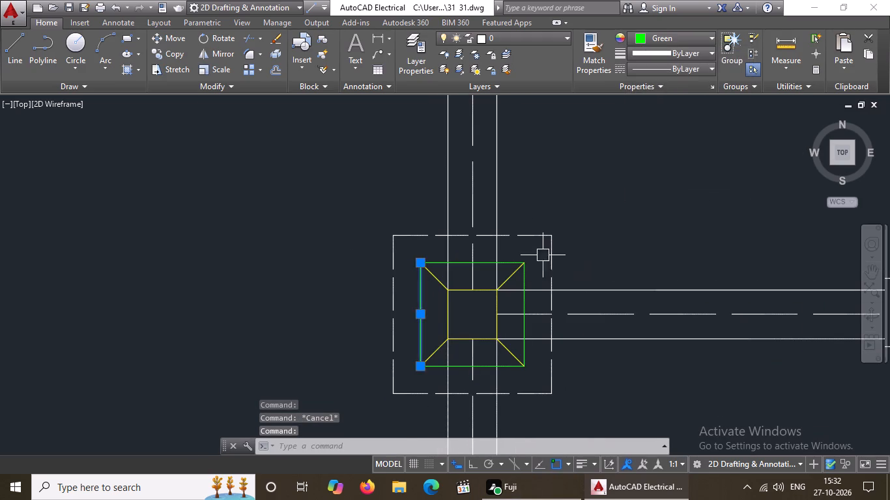
pyautogui.scroll(-4, 543, 255)
pyautogui.press('Escape')
# Colour the left and bottom lines of the middle square green on the leftmost footing, two rows above the bottom.
pyautogui.scroll(-1, 581, 281)
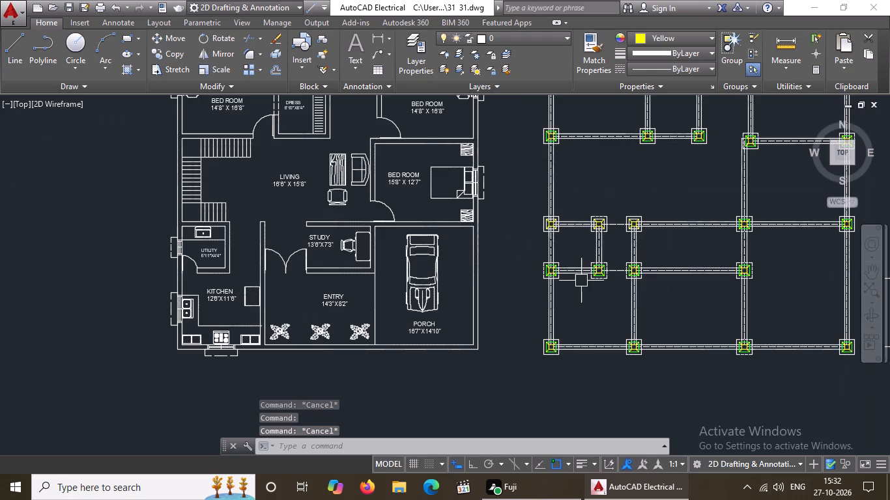
pyautogui.scroll(6, 563, 224)
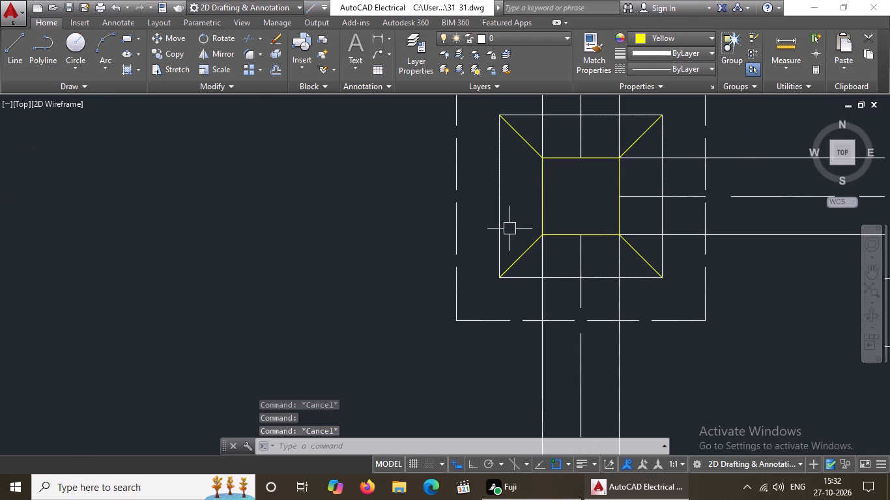
pyautogui.click(500, 239)
pyautogui.click(698, 36)
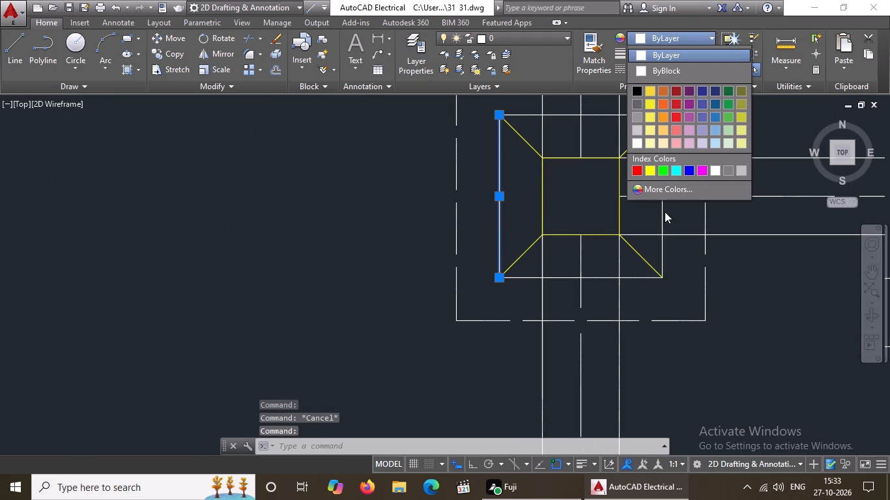
pyautogui.click(664, 168)
pyautogui.press('Escape')
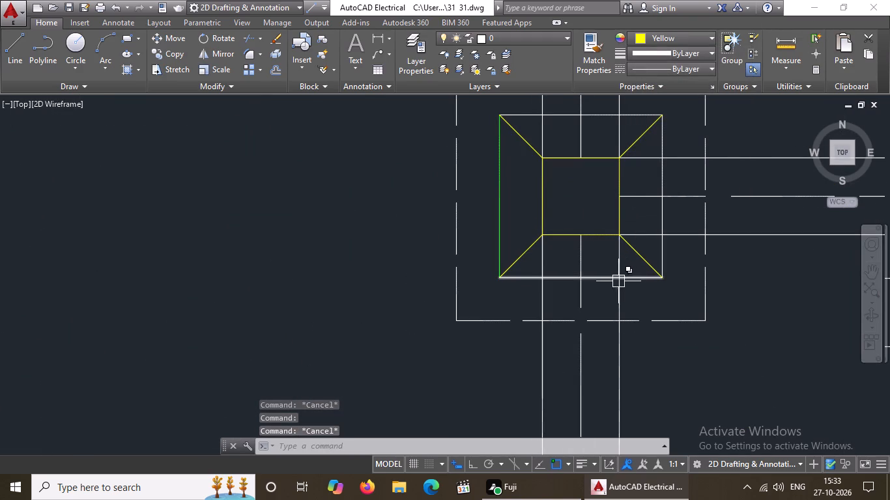
pyautogui.click(590, 278)
pyautogui.click(646, 36)
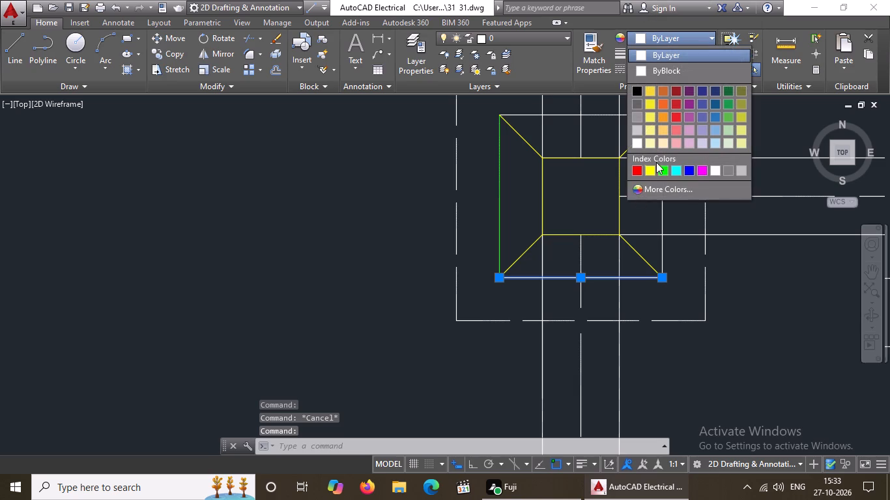
pyautogui.moveTo(661, 168); pyautogui.dragTo(663, 186)
pyautogui.scroll(-4, 622, 264)
pyautogui.scroll(2, 624, 242)
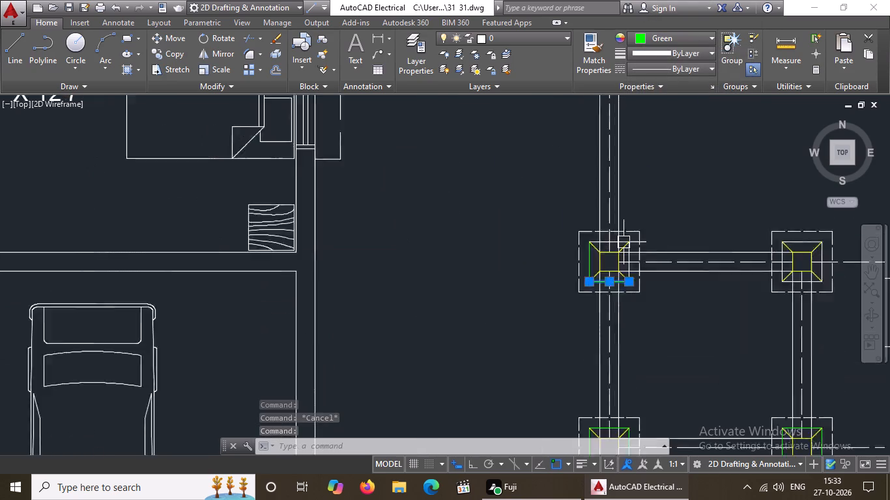
pyautogui.scroll(2, 624, 242)
pyautogui.press('Escape')
# Colour the top and right lines of the middle square green on the leftmost footing, two rows above the bottom.
pyautogui.scroll(3, 590, 242)
pyautogui.click(592, 241)
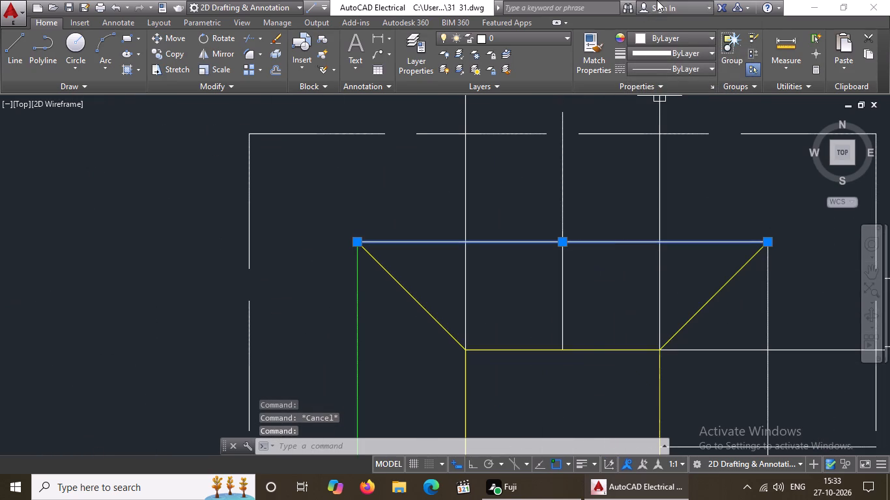
pyautogui.click(662, 34)
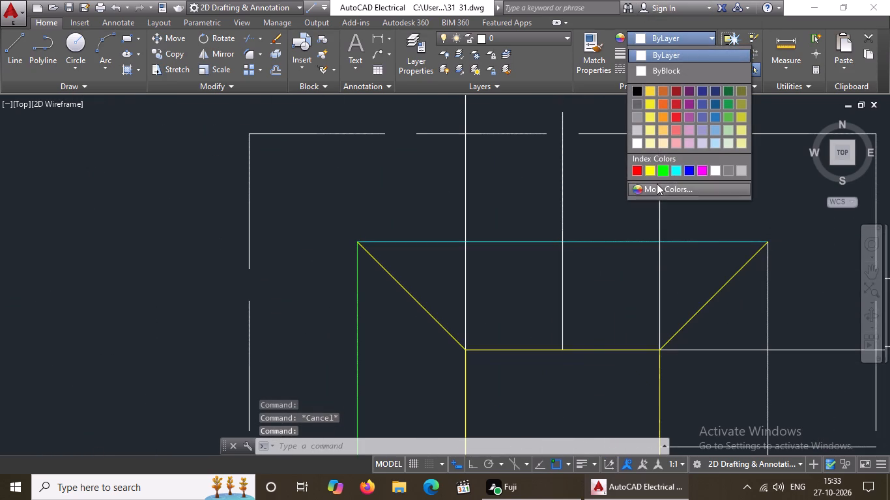
pyautogui.click(665, 172)
pyautogui.press('Escape')
pyautogui.scroll(-5, 621, 263)
pyautogui.scroll(3, 643, 297)
pyautogui.click(644, 279)
pyautogui.click(668, 40)
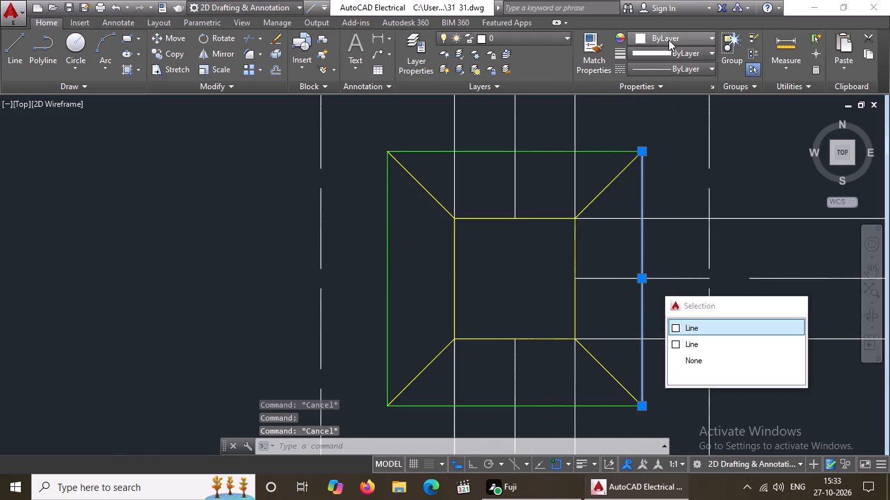
pyautogui.click(662, 167)
pyautogui.scroll(-3, 628, 228)
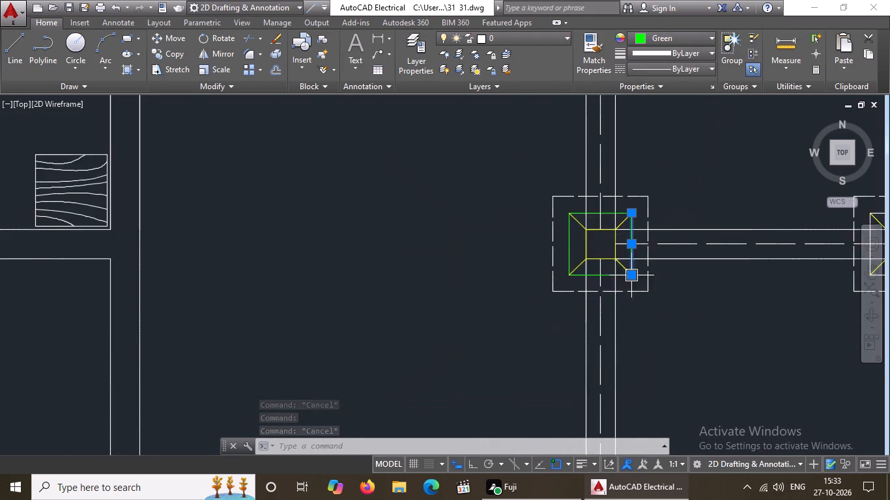
pyautogui.scroll(-5, 628, 278)
pyautogui.press('Escape')
# Colour the bottom line of the middle square green on the second footing from the left, two rows above the bottom.
pyautogui.scroll(4, 741, 245)
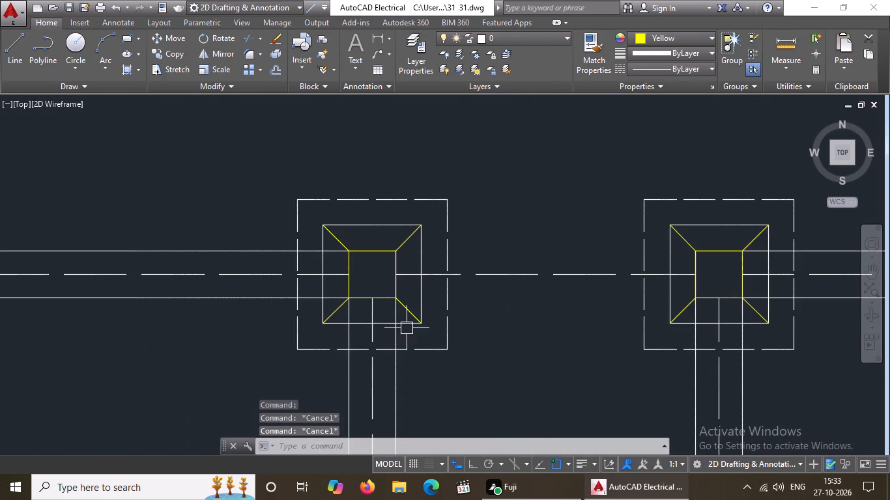
pyautogui.scroll(2, 407, 328)
pyautogui.click(412, 311)
pyautogui.click(410, 320)
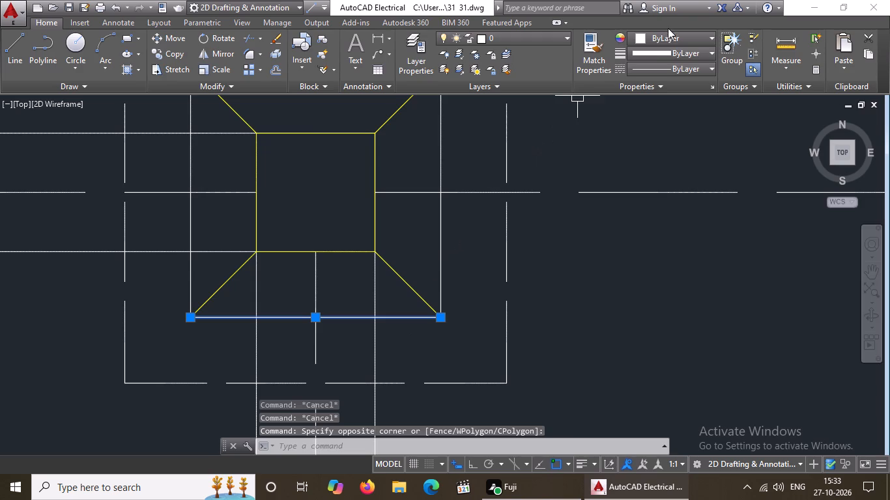
pyautogui.click(667, 40)
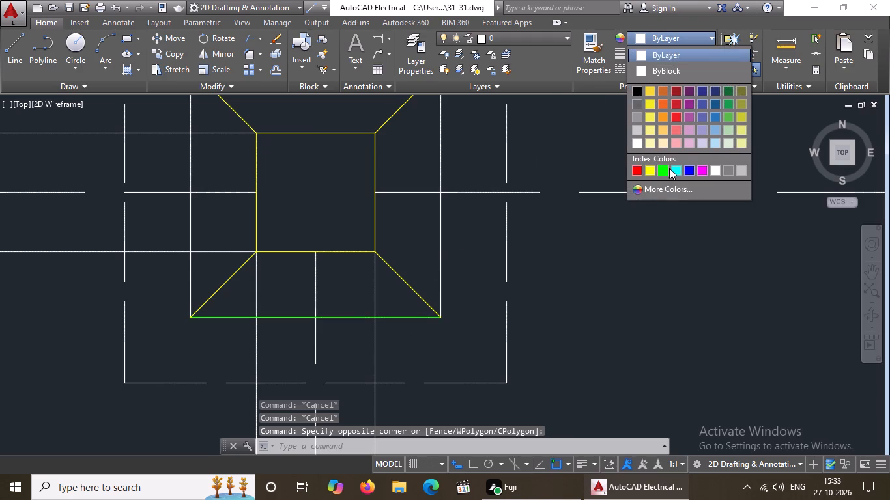
pyautogui.click(663, 167)
pyautogui.scroll(-3, 550, 249)
pyautogui.press('Escape')
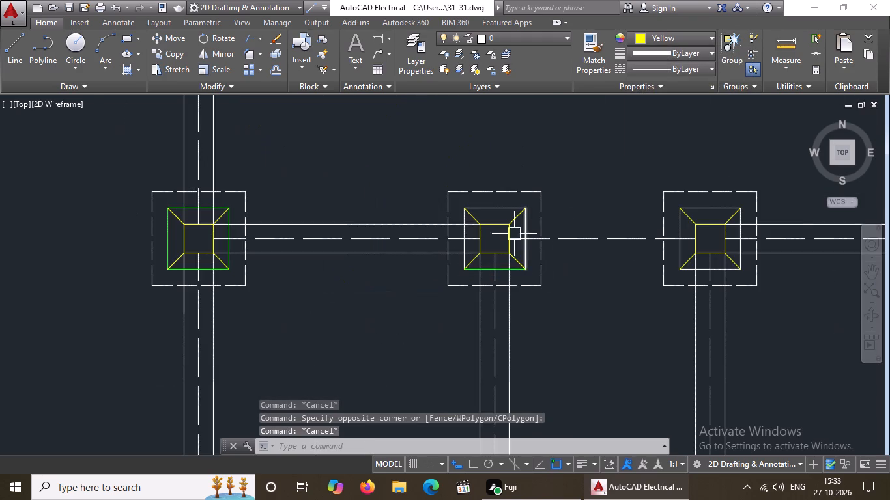
# Colour the right line of the middle square green on the second footing from the left, two rows above the bottom.
pyautogui.scroll(4, 511, 227)
pyautogui.moveTo(597, 229); pyautogui.dragTo(594, 245)
pyautogui.moveTo(589, 260); pyautogui.dragTo(588, 266)
pyautogui.moveTo(575, 273); pyautogui.dragTo(577, 264)
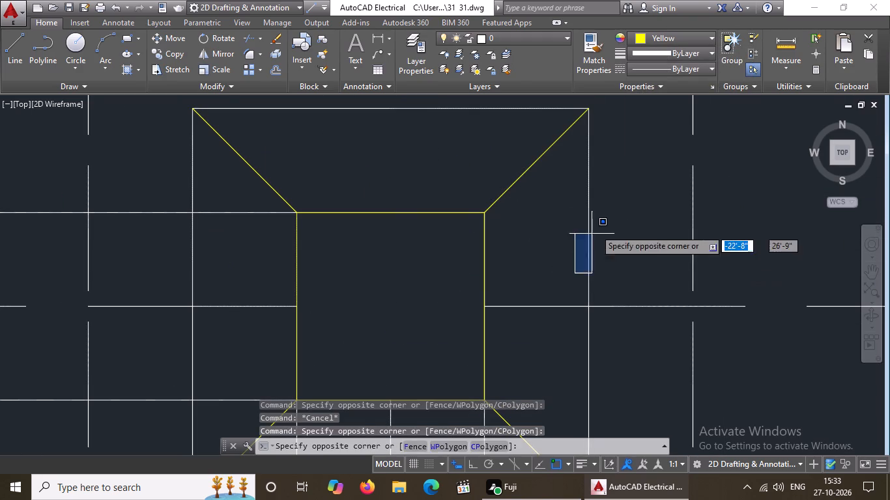
pyautogui.click(605, 218)
pyautogui.moveTo(618, 185); pyautogui.dragTo(572, 240)
pyautogui.moveTo(537, 264); pyautogui.dragTo(545, 247)
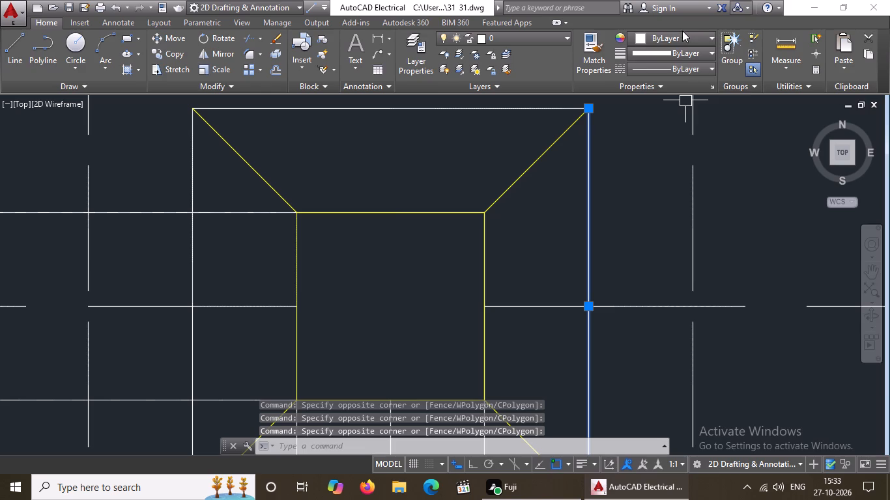
pyautogui.click(680, 35)
pyautogui.click(663, 166)
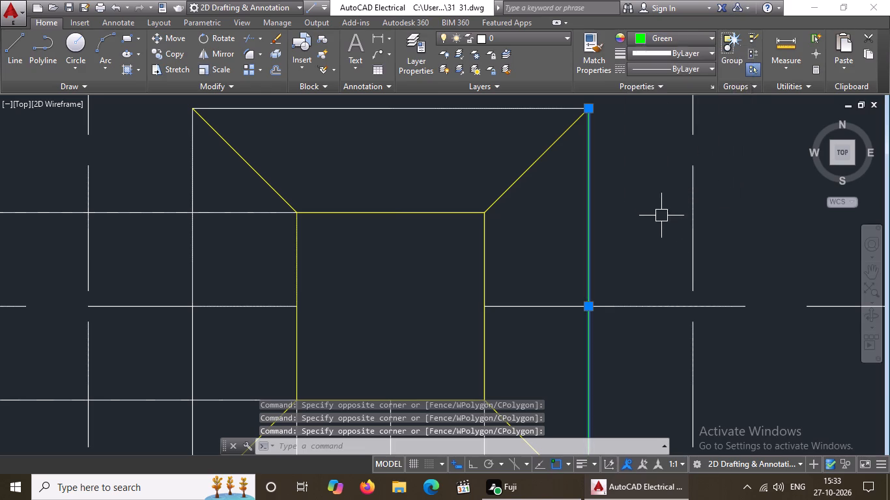
pyautogui.scroll(-4, 659, 195)
pyautogui.press('Escape')
# Colour the top line of the middle square green on the second footing from the left, two rows above the bottom.
pyautogui.scroll(3, 623, 189)
pyautogui.click(621, 166)
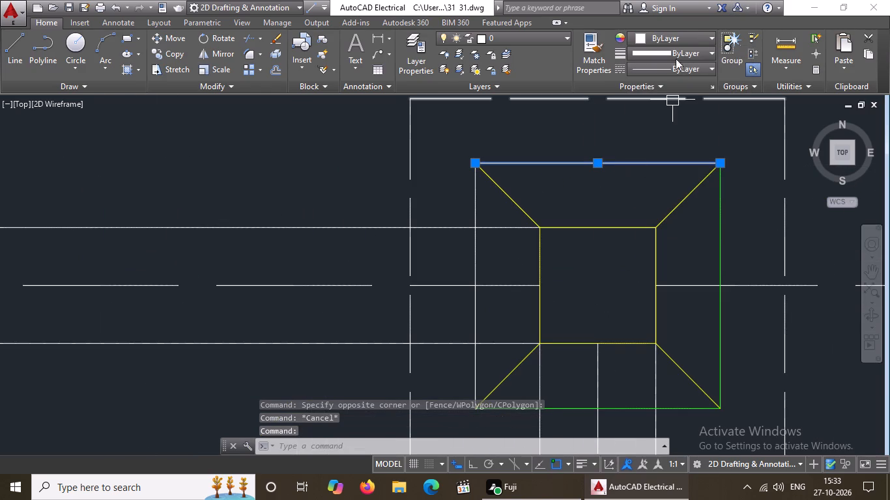
pyautogui.click(674, 38)
pyautogui.click(663, 163)
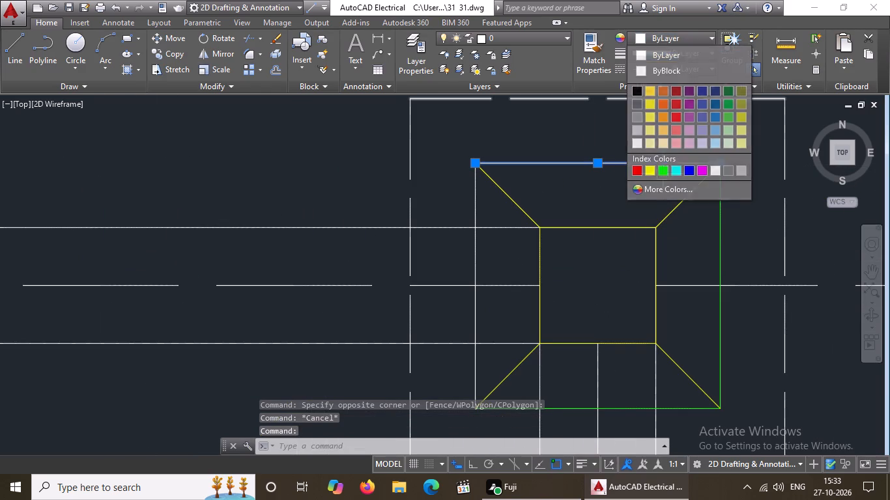
pyautogui.click(679, 36)
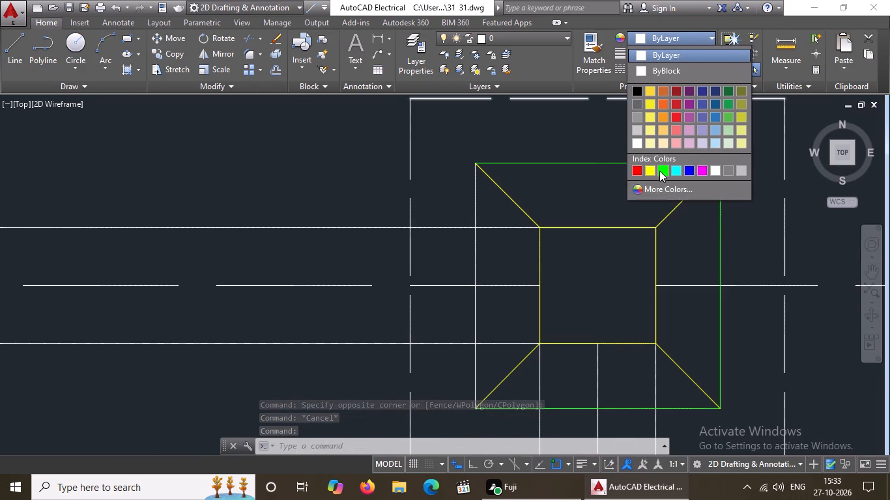
pyautogui.click(660, 169)
pyautogui.scroll(-5, 592, 193)
pyautogui.press('Escape')
# Colour the left line of the middle square green on the second footing from the left, two rows above the bottom.
pyautogui.scroll(3, 592, 239)
pyautogui.click(534, 140)
pyautogui.click(472, 145)
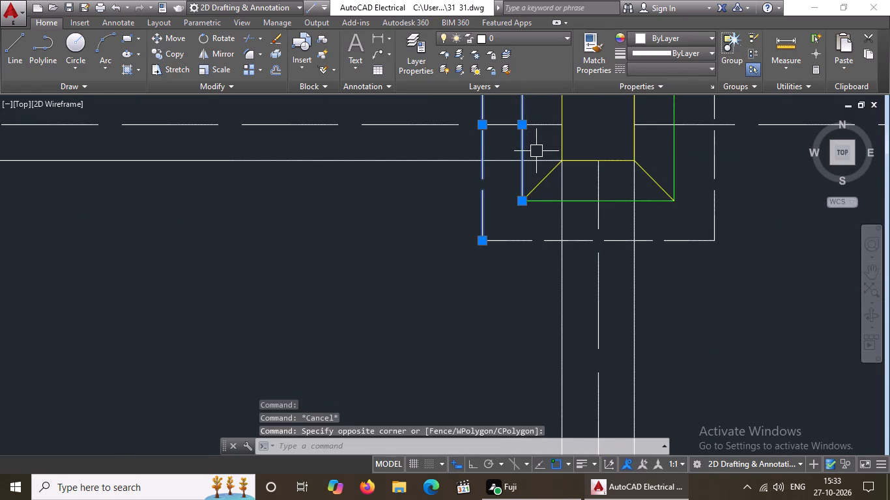
pyautogui.press('Escape')
pyautogui.click(543, 139)
pyautogui.click(504, 148)
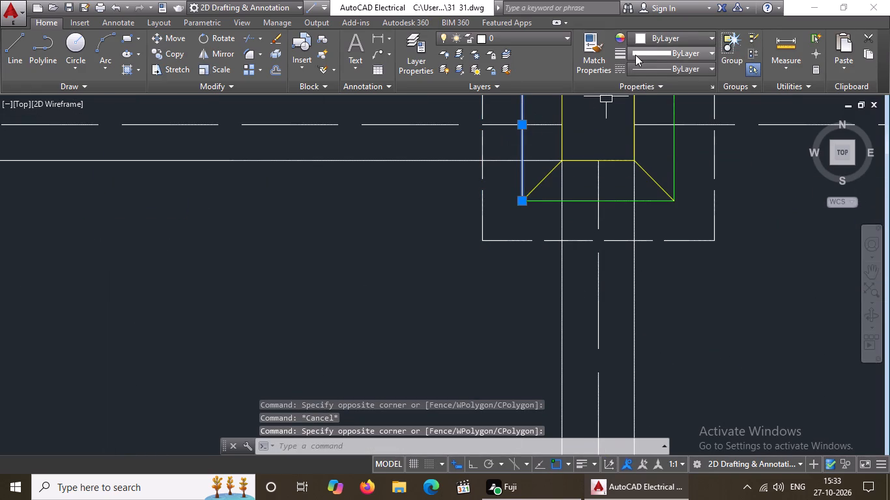
pyautogui.click(663, 34)
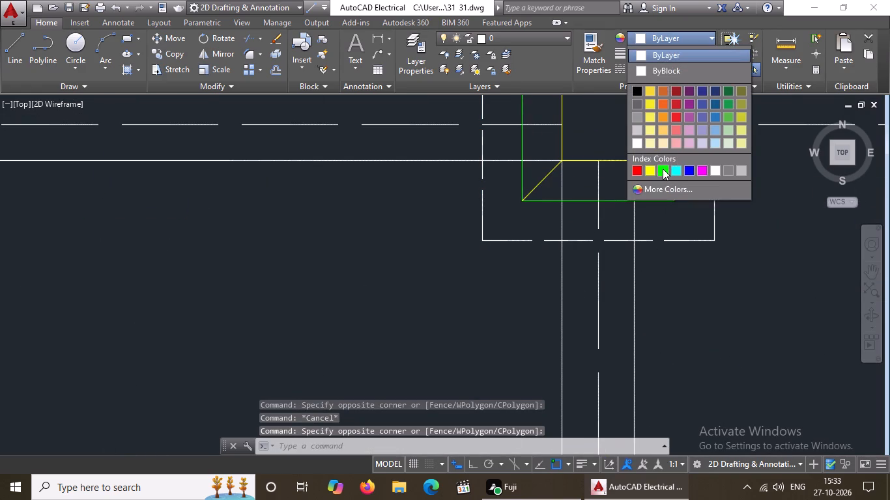
pyautogui.moveTo(663, 168); pyautogui.dragTo(663, 174)
pyautogui.scroll(-4, 586, 247)
pyautogui.press('Escape')
# Colour the right and top lines of the middle square green on the third footing from the left, two rows above the bottom.
pyautogui.scroll(-2, 612, 305)
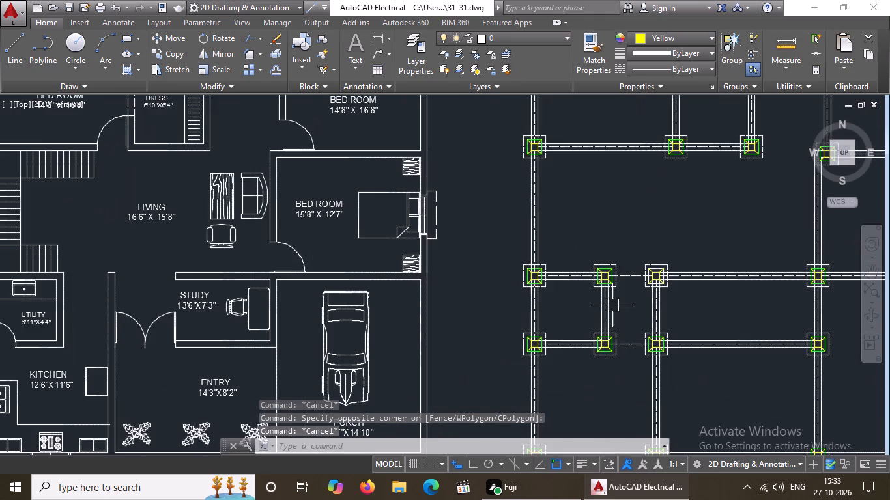
pyautogui.scroll(-3, 651, 326)
pyautogui.scroll(3, 667, 350)
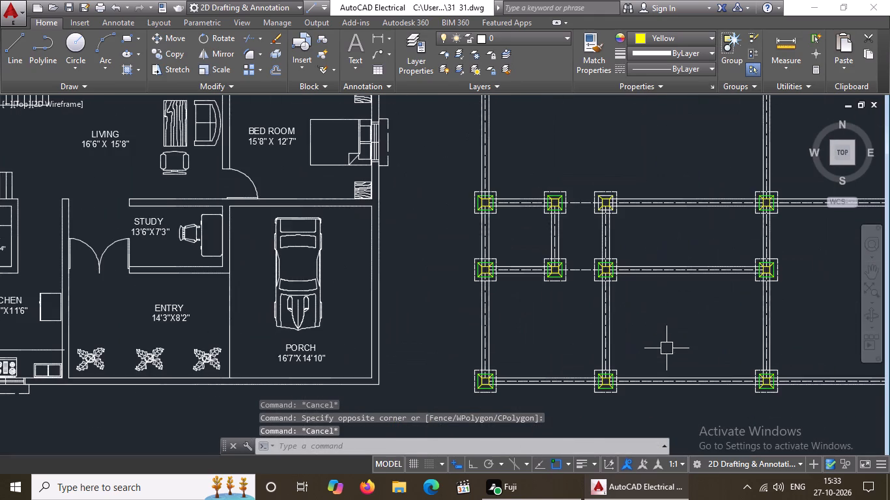
pyautogui.scroll(3, 610, 214)
pyautogui.scroll(2, 618, 156)
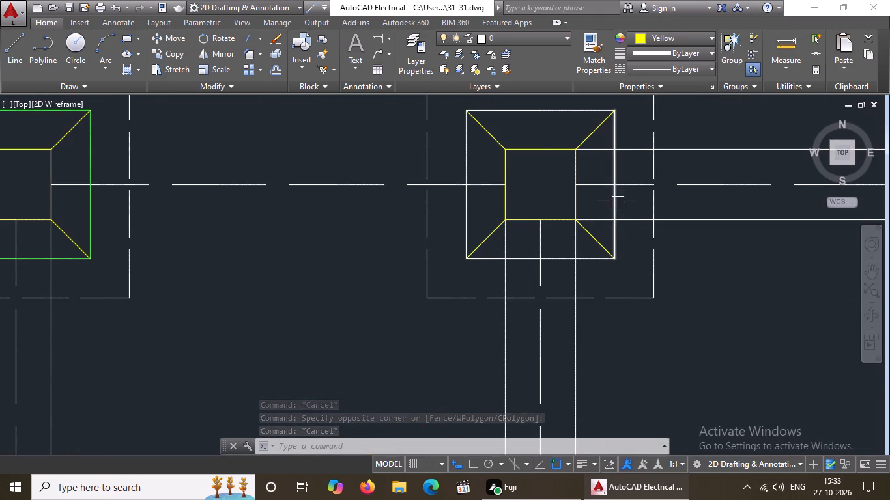
pyautogui.click(618, 202)
pyautogui.click(663, 40)
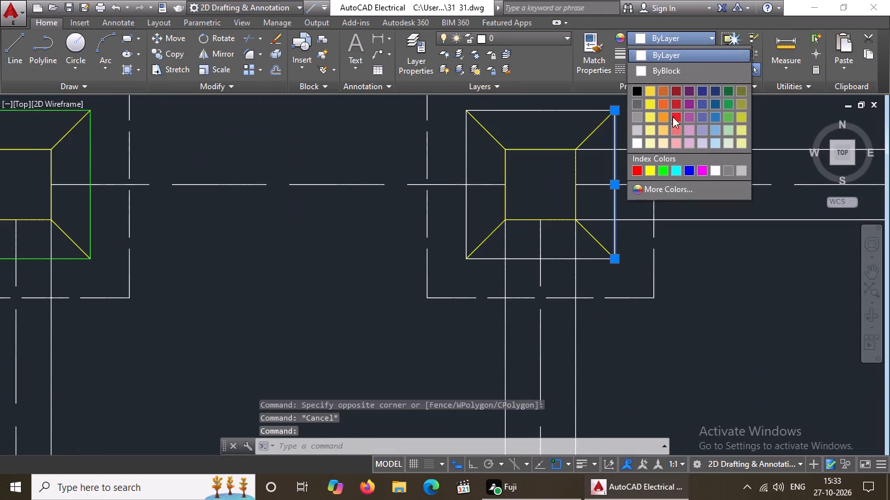
pyautogui.moveTo(663, 168); pyautogui.dragTo(663, 175)
pyautogui.press('Escape')
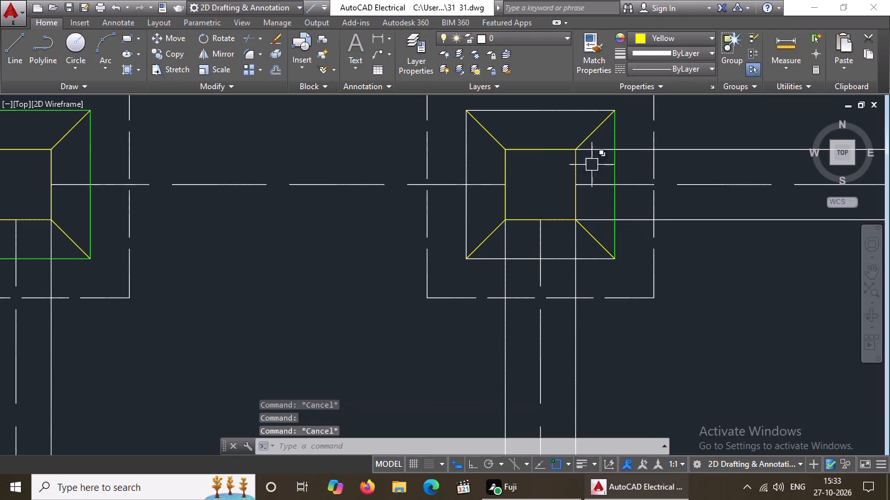
pyautogui.click(568, 108)
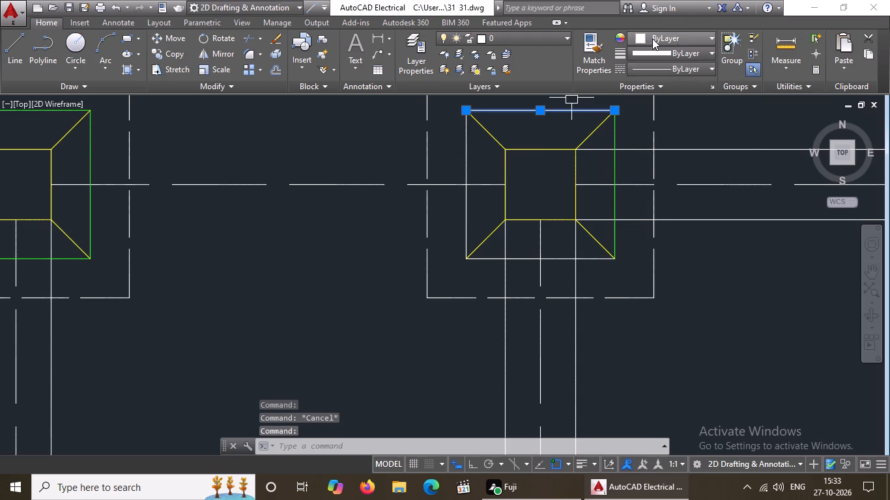
pyautogui.click(676, 31)
pyautogui.click(664, 169)
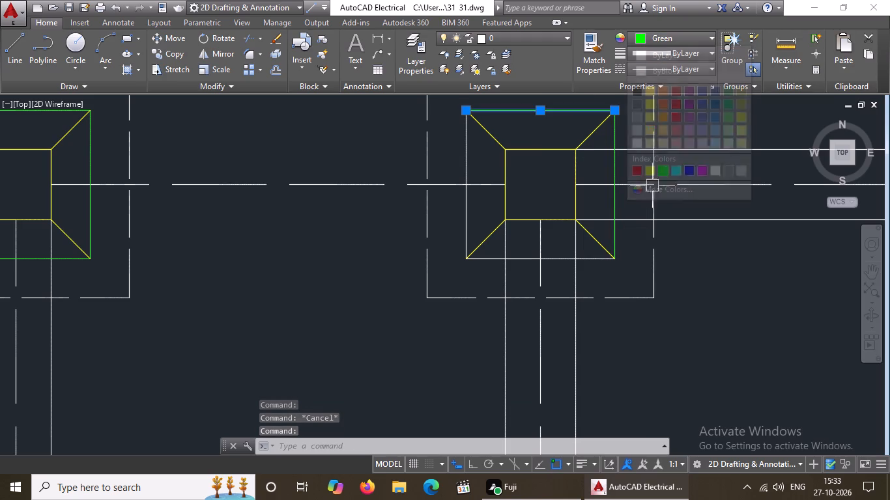
pyautogui.scroll(-3, 560, 205)
pyautogui.press('Escape')
# Colour the bottom and left lines of the middle square green on the third footing from the left, two rows above the bottom.
pyautogui.scroll(4, 559, 212)
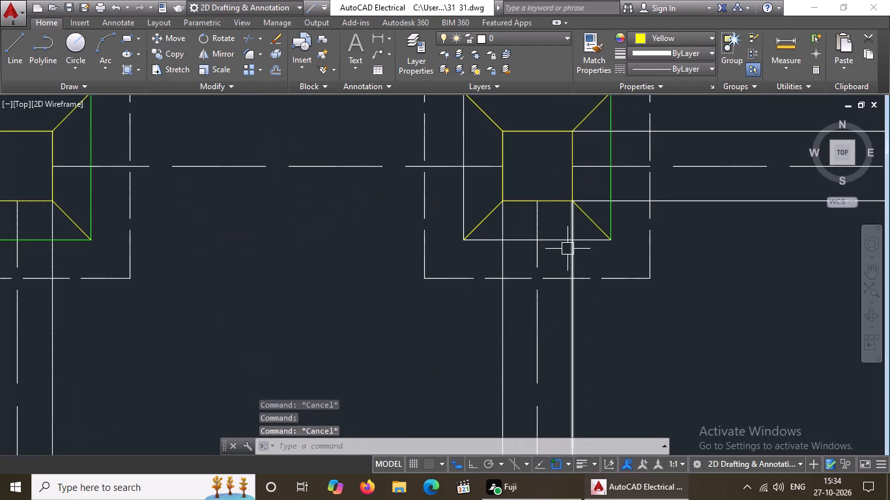
pyautogui.click(583, 239)
pyautogui.click(645, 37)
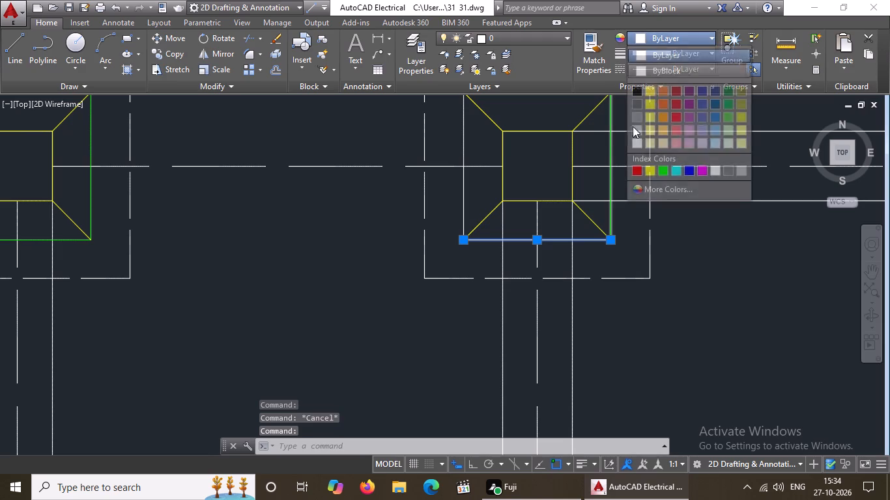
pyautogui.click(665, 169)
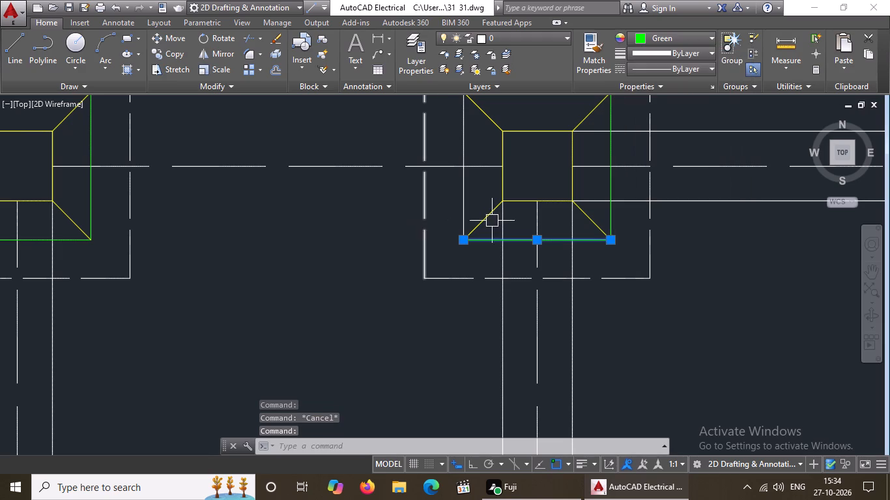
pyautogui.press('Escape')
pyautogui.scroll(-4, 450, 187)
pyautogui.scroll(4, 460, 196)
pyautogui.click(401, 153)
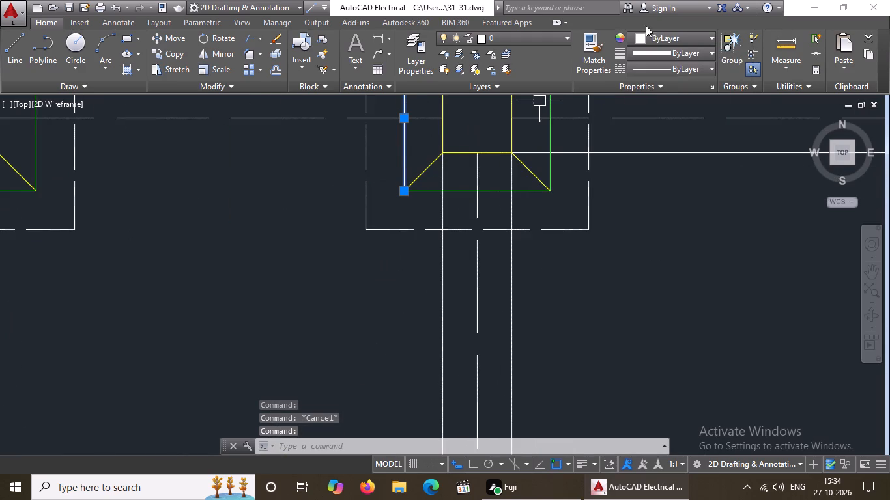
pyautogui.click(648, 35)
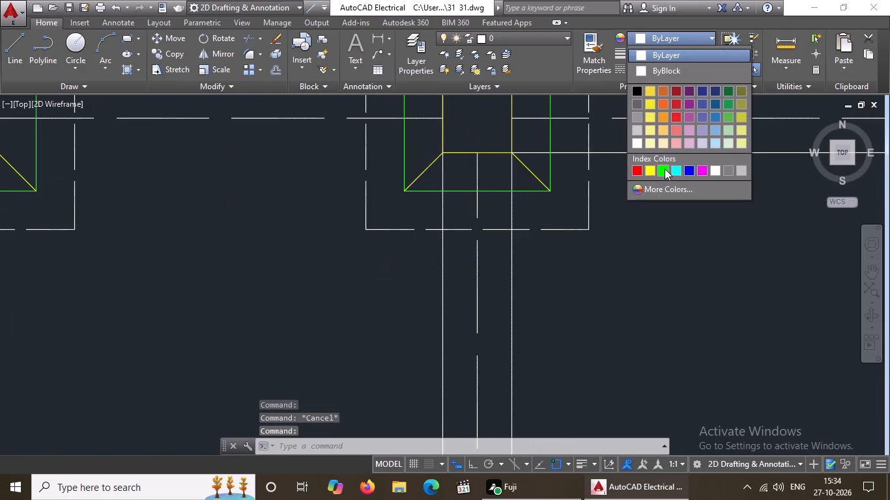
pyautogui.click(665, 169)
pyautogui.scroll(-5, 532, 205)
pyautogui.press('Escape')
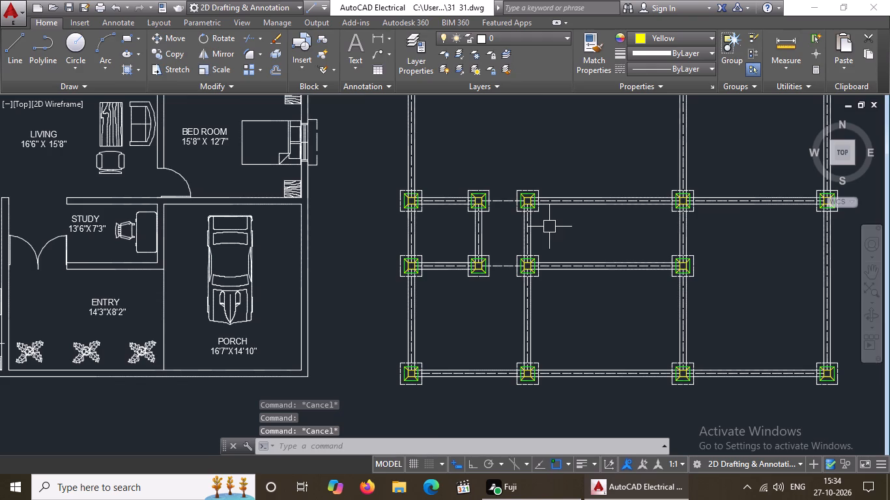
# Colour the dashed centreline of the leftmost beam in the foundation plan's top row magenta.
pyautogui.scroll(-2, 549, 227)
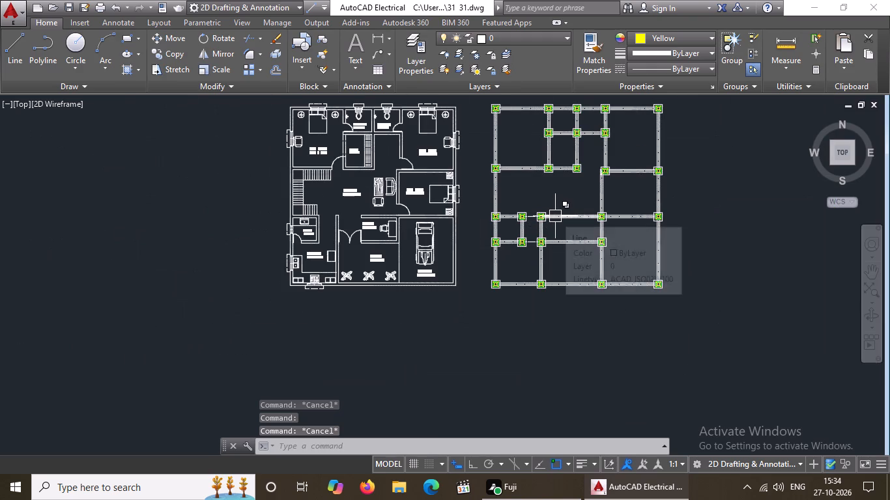
pyautogui.scroll(2, 525, 117)
pyautogui.scroll(-1, 510, 132)
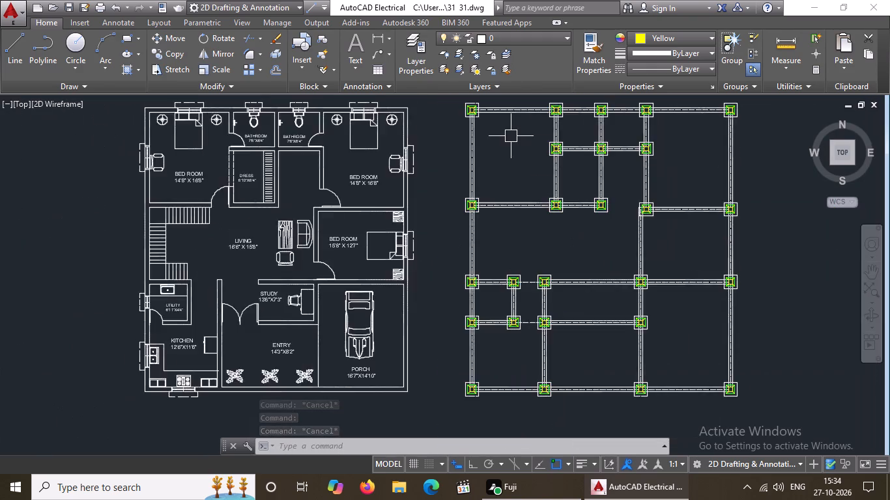
pyautogui.scroll(-1, 511, 132)
pyautogui.scroll(4, 515, 97)
pyautogui.scroll(2, 473, 200)
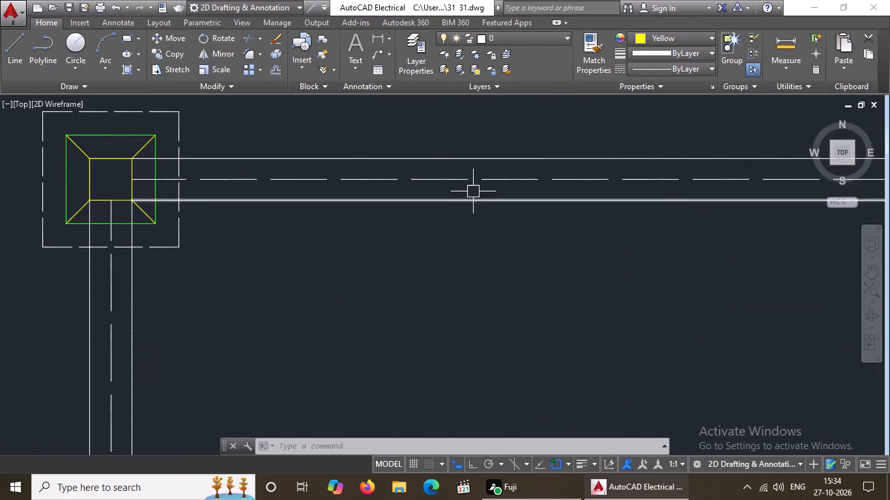
pyautogui.click(474, 181)
pyautogui.click(477, 180)
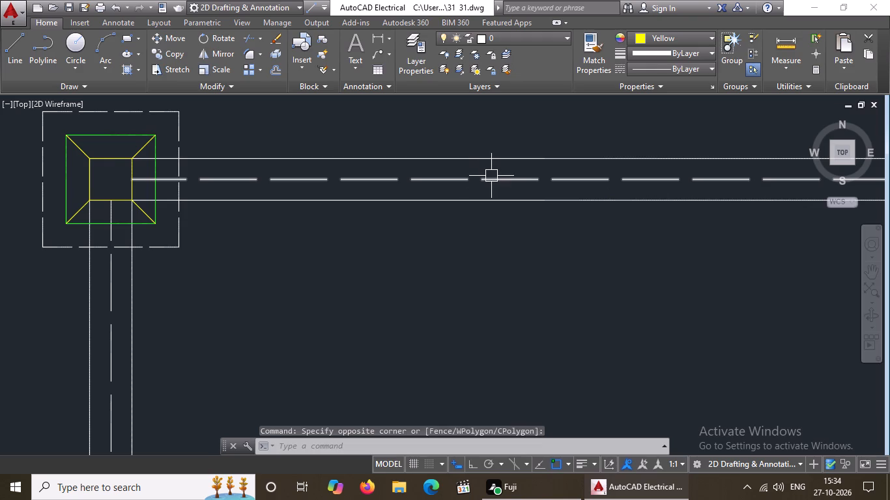
pyautogui.click(491, 176)
pyautogui.click(673, 37)
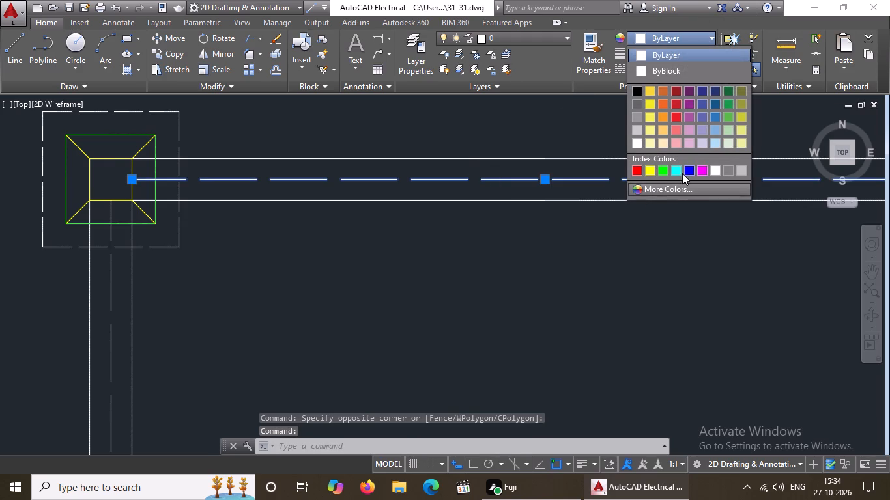
pyautogui.click(706, 167)
pyautogui.press('Escape')
# Colour the centrelines of the second and third beams from the left in the top row magenta.
pyautogui.scroll(-3, 516, 180)
pyautogui.scroll(3, 754, 199)
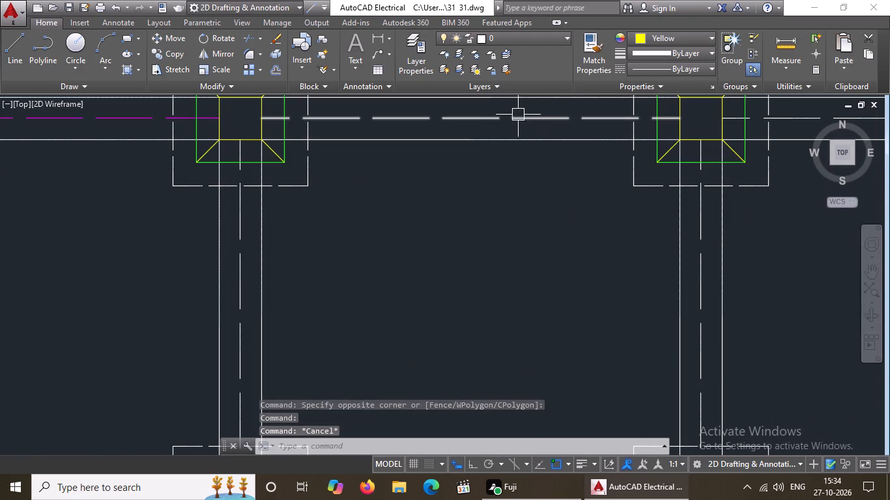
pyautogui.click(517, 120)
pyautogui.click(648, 33)
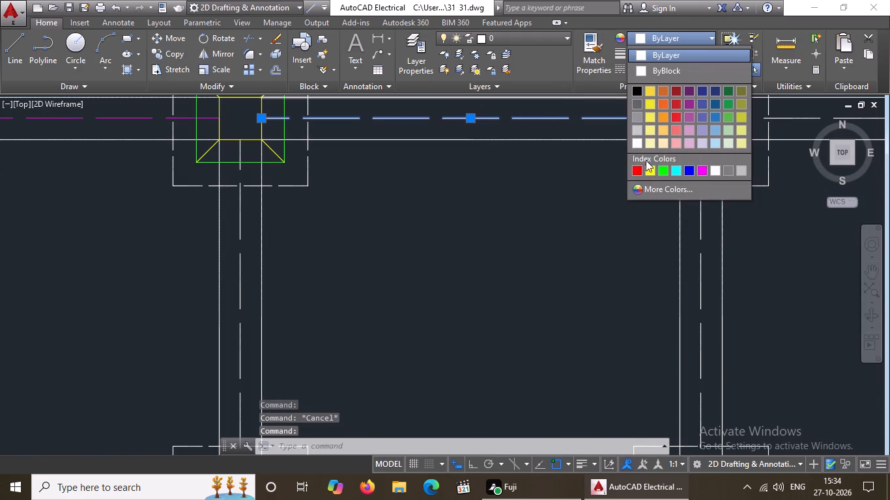
pyautogui.click(700, 168)
pyautogui.press('Escape')
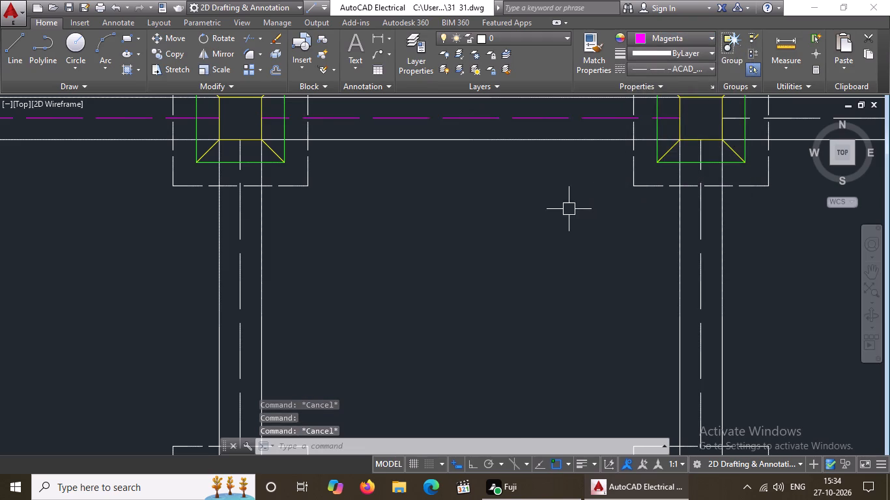
pyautogui.scroll(-5, 560, 211)
pyautogui.scroll(5, 604, 212)
pyautogui.click(573, 210)
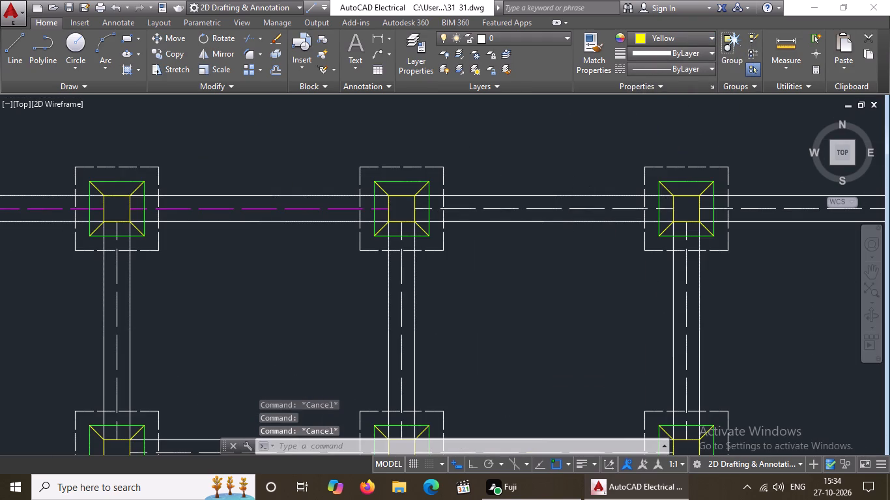
pyautogui.click(672, 44)
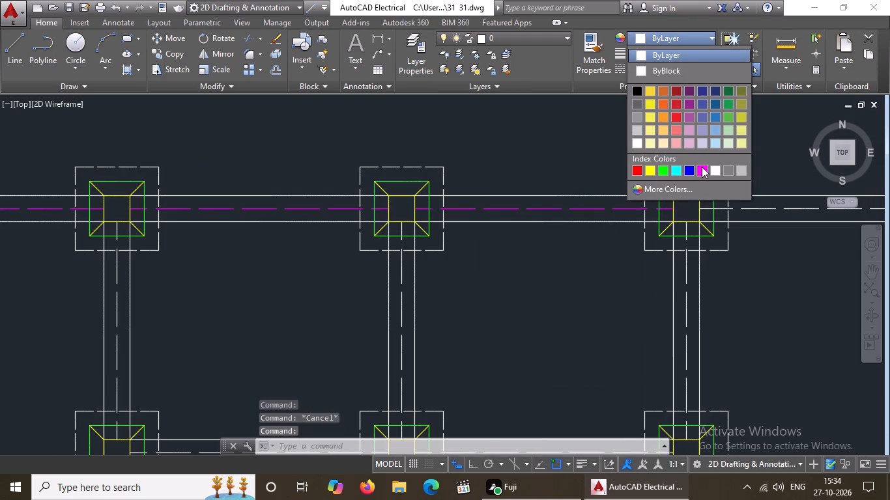
pyautogui.click(702, 164)
pyautogui.scroll(-5, 624, 236)
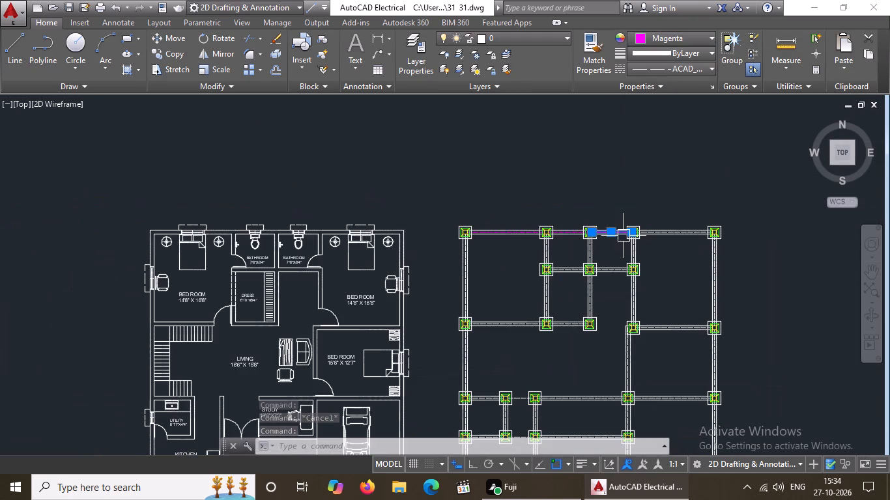
pyautogui.press('Escape')
# Colour the centreline of the rightmost beam in the top row magenta.
pyautogui.scroll(5, 668, 234)
pyautogui.click(657, 199)
pyautogui.doubleClick(658, 212)
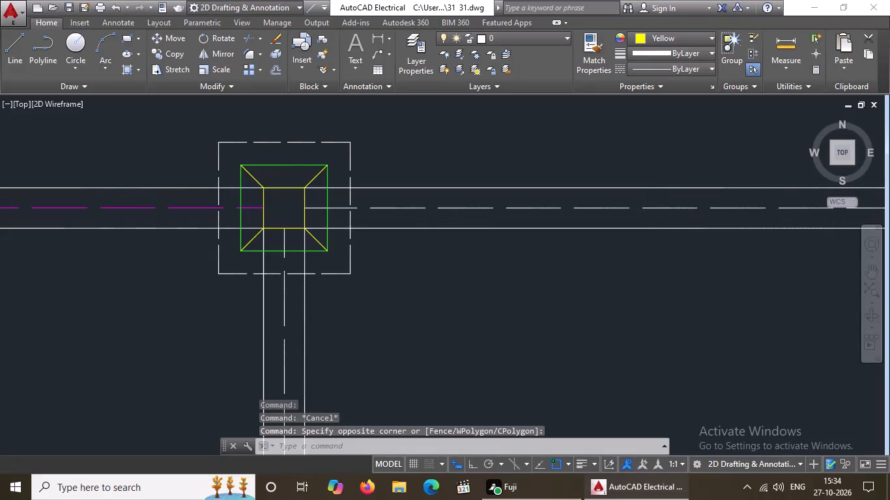
pyautogui.click(663, 203)
pyautogui.click(663, 210)
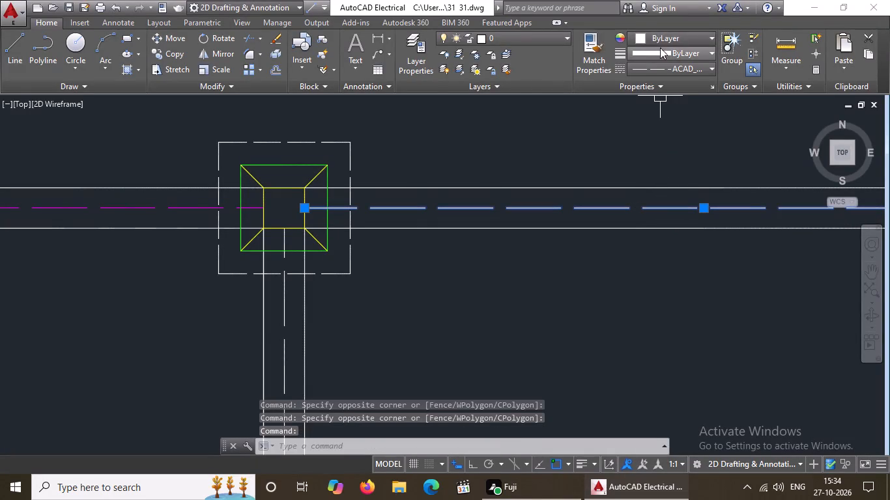
pyautogui.click(668, 42)
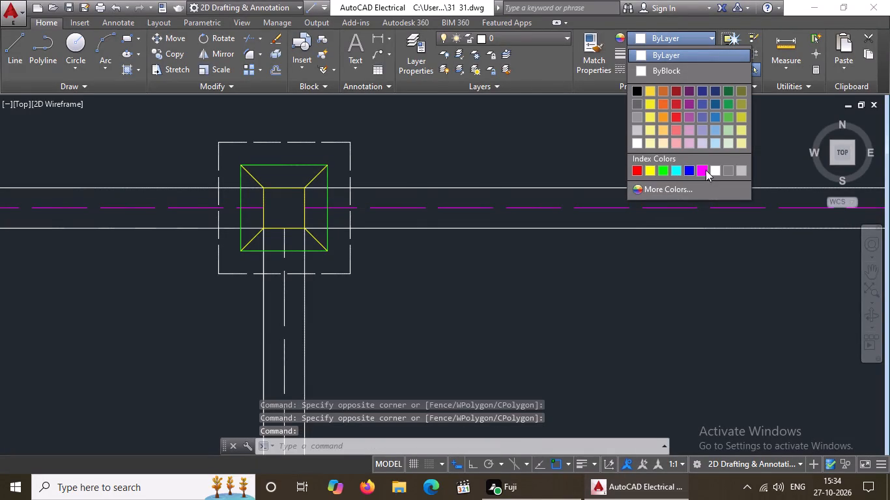
pyautogui.click(698, 169)
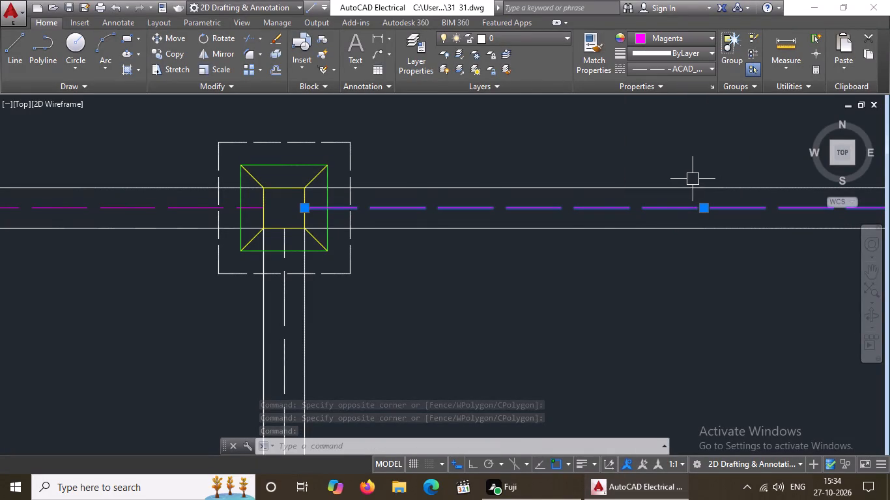
pyautogui.press('Escape')
# Colour the centreline of the uppermost vertical beam on the plan's left edge magenta.
pyautogui.scroll(-5, 632, 206)
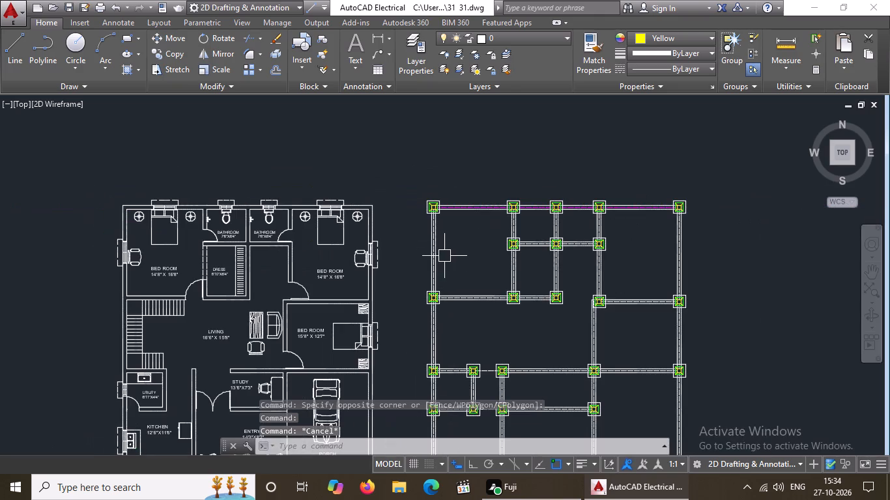
pyautogui.scroll(3, 444, 256)
pyautogui.click(397, 241)
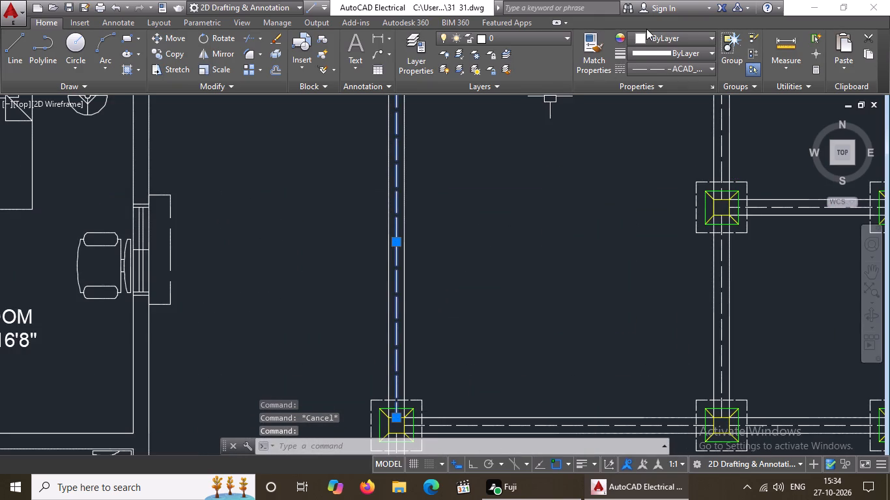
pyautogui.click(646, 36)
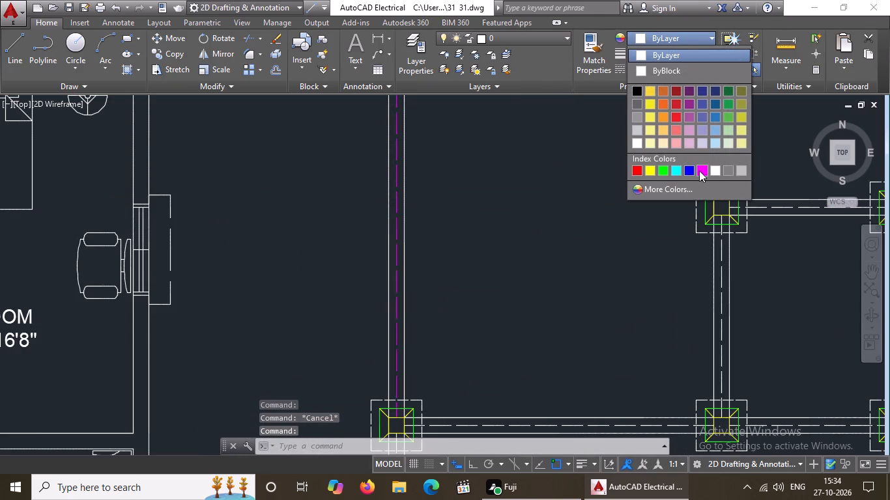
pyautogui.click(700, 170)
pyautogui.scroll(-6, 551, 241)
pyautogui.press('Escape')
# Colour magenta the centrelines of the vertical beams running down from the second and third footings of the top row.
pyautogui.scroll(3, 576, 253)
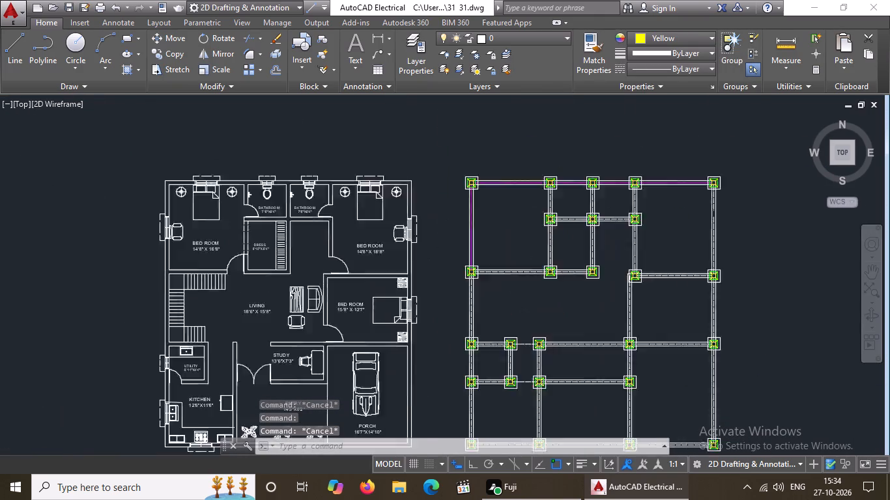
pyautogui.scroll(3, 528, 160)
pyautogui.click(552, 184)
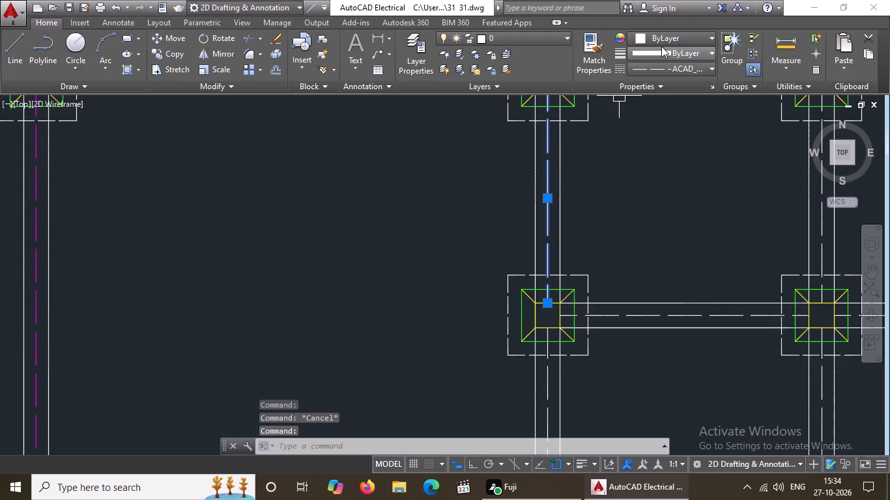
pyautogui.click(666, 40)
pyautogui.click(698, 168)
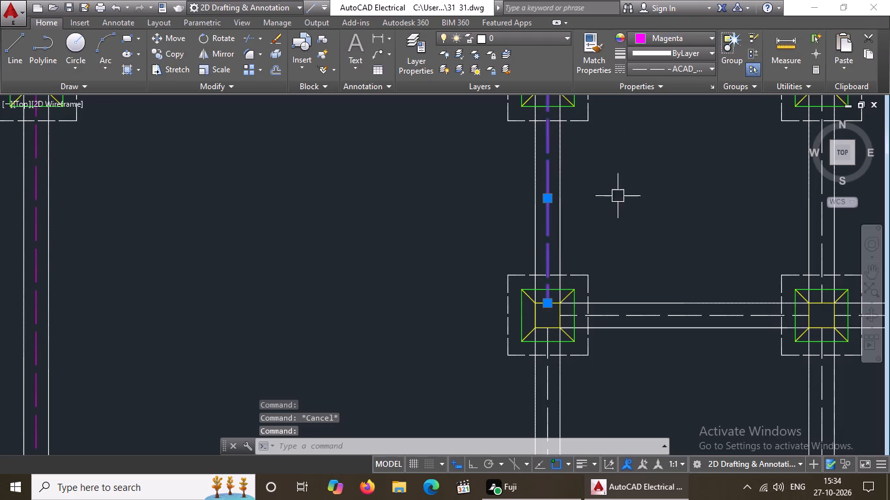
pyautogui.scroll(-6, 604, 196)
pyautogui.press('Escape')
pyautogui.scroll(5, 627, 199)
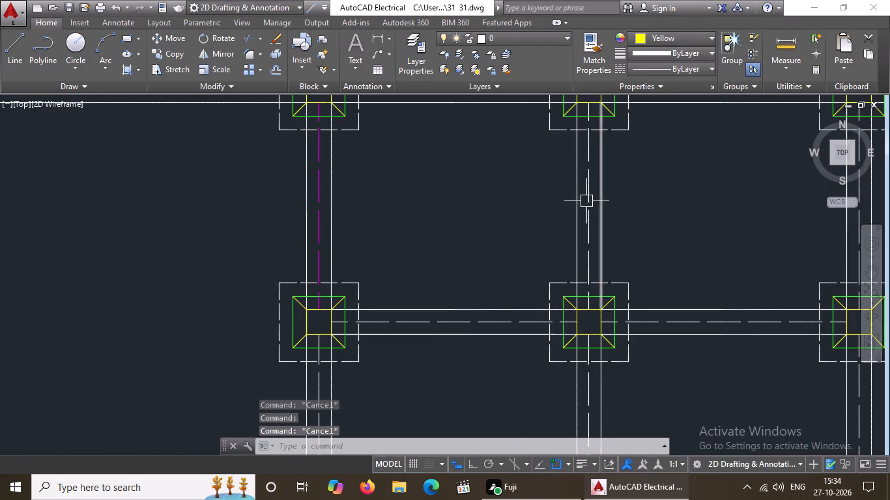
pyautogui.click(585, 201)
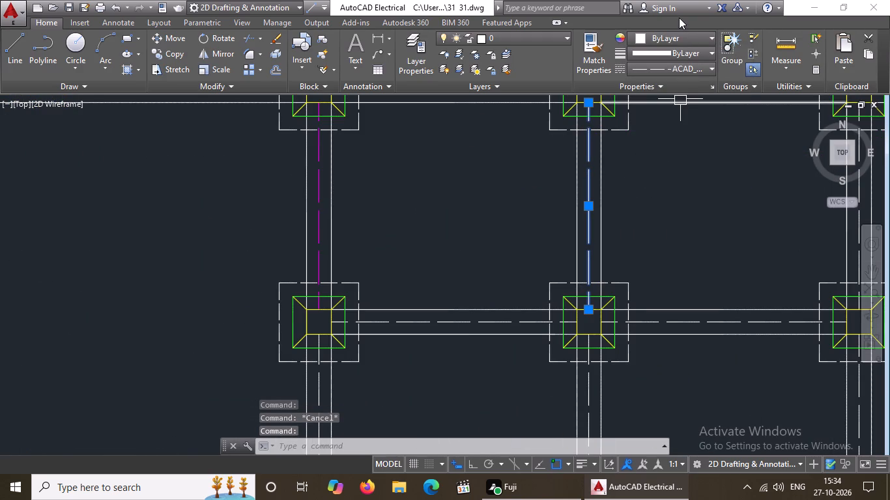
pyautogui.click(672, 38)
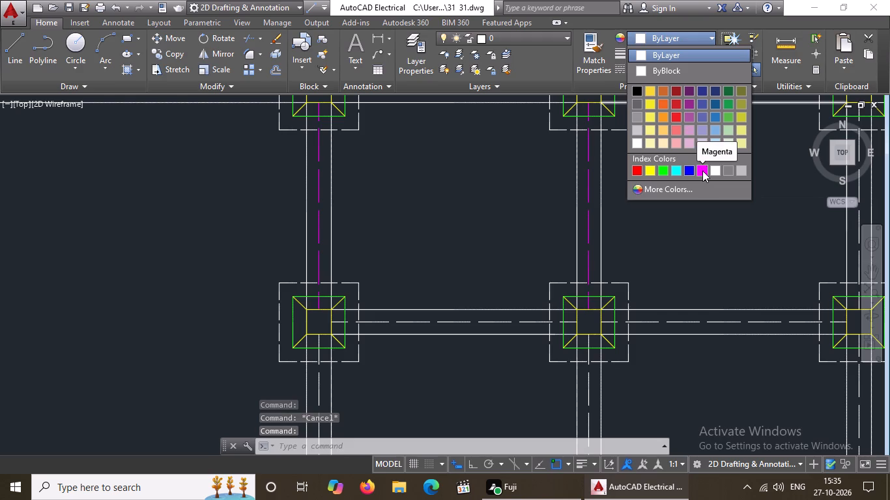
pyautogui.click(702, 171)
pyautogui.scroll(-5, 614, 225)
pyautogui.press('Escape')
# Colour the centreline of the vertical beam running down from the fourth footing of the top row magenta.
pyautogui.scroll(3, 635, 225)
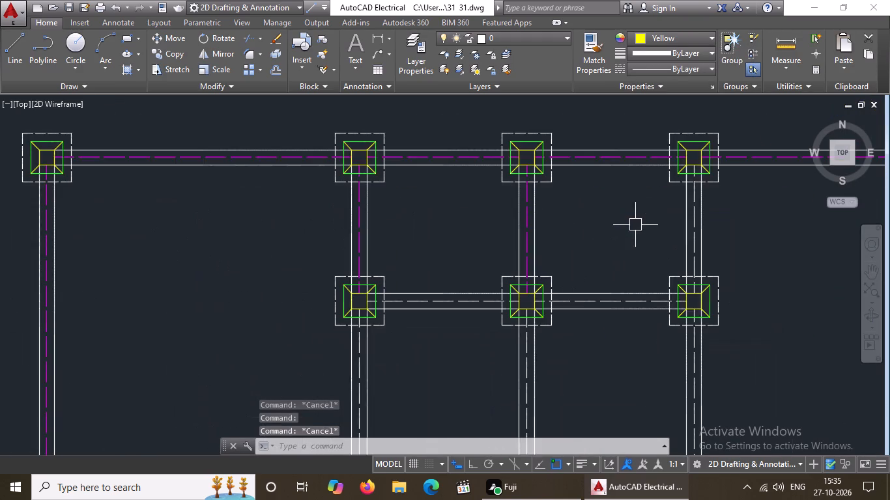
pyautogui.scroll(2, 687, 198)
pyautogui.click(702, 232)
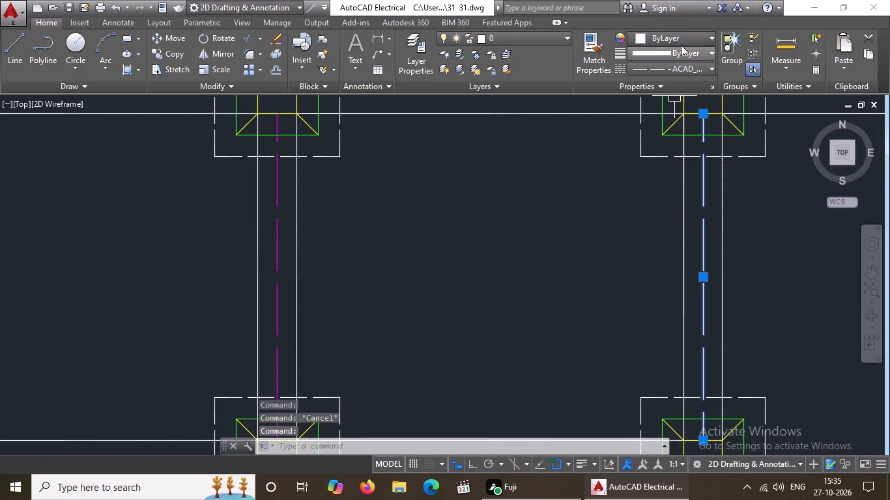
pyautogui.click(681, 35)
pyautogui.click(700, 167)
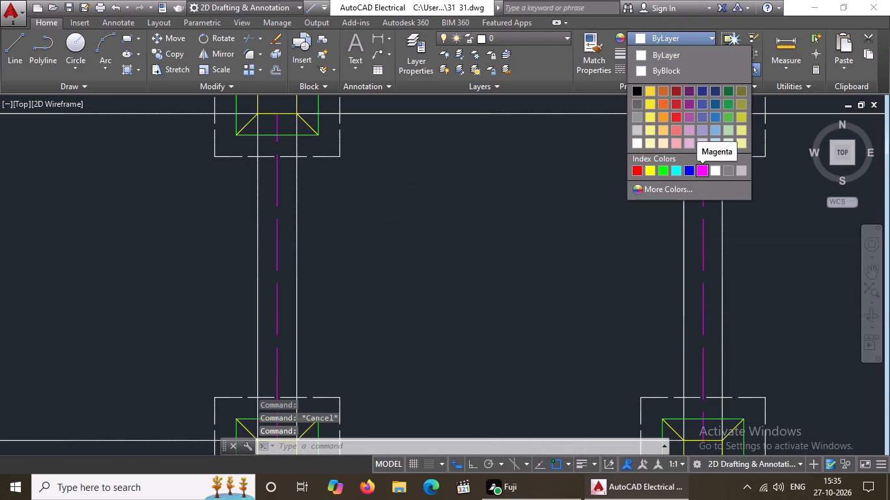
pyautogui.scroll(-5, 620, 218)
pyautogui.press('Escape')
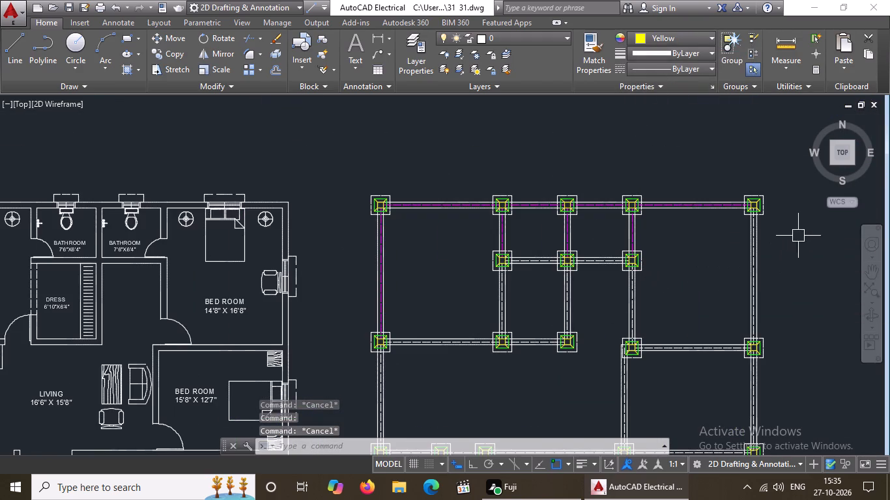
# Colour the centreline of the uppermost vertical beam on the plan's right edge magenta.
pyautogui.scroll(3, 784, 240)
pyautogui.click(652, 292)
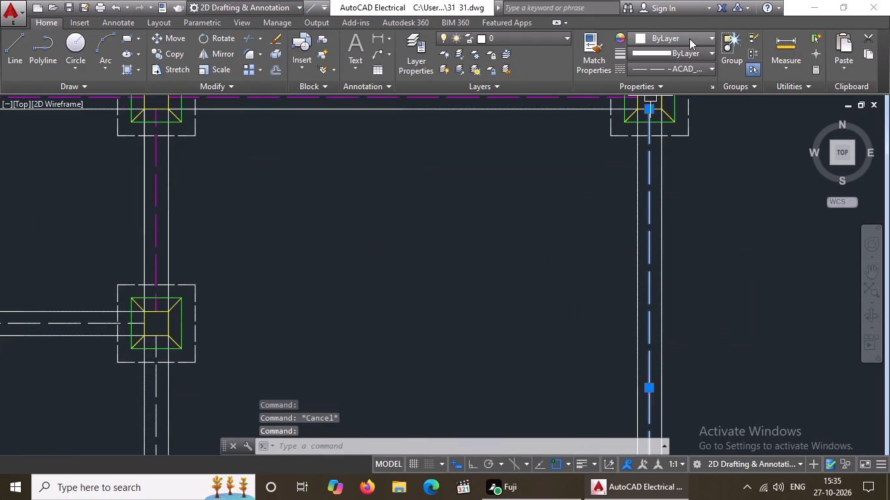
pyautogui.click(689, 36)
pyautogui.click(700, 171)
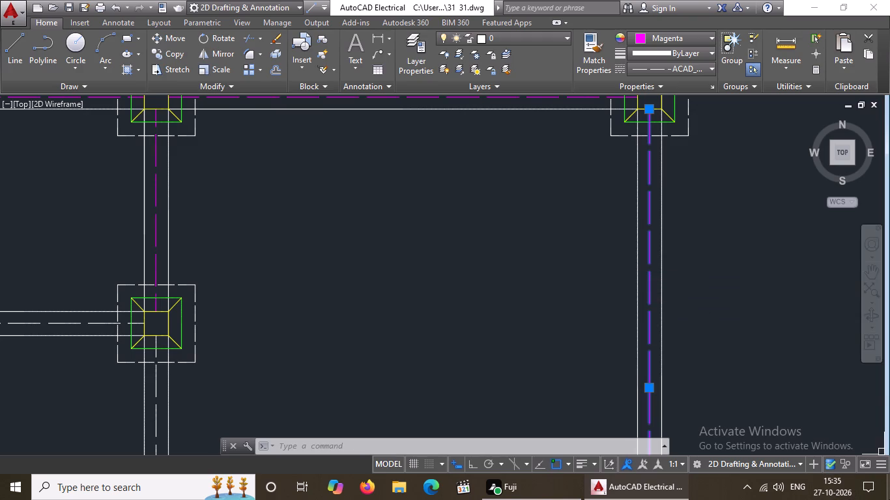
pyautogui.scroll(-3, 464, 322)
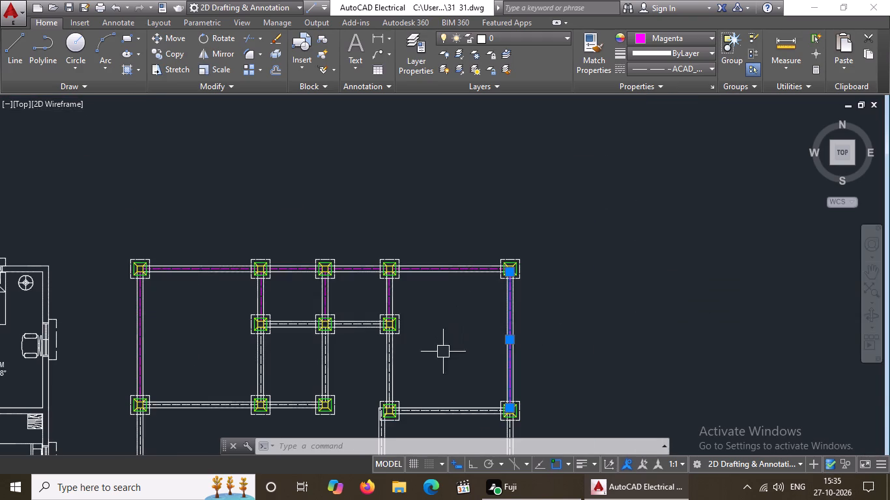
pyautogui.press('Escape')
# Colour magenta the centreline of the vertical beam running down from the leftmost footing of the second row.
pyautogui.scroll(2, 220, 377)
pyautogui.scroll(1, 337, 316)
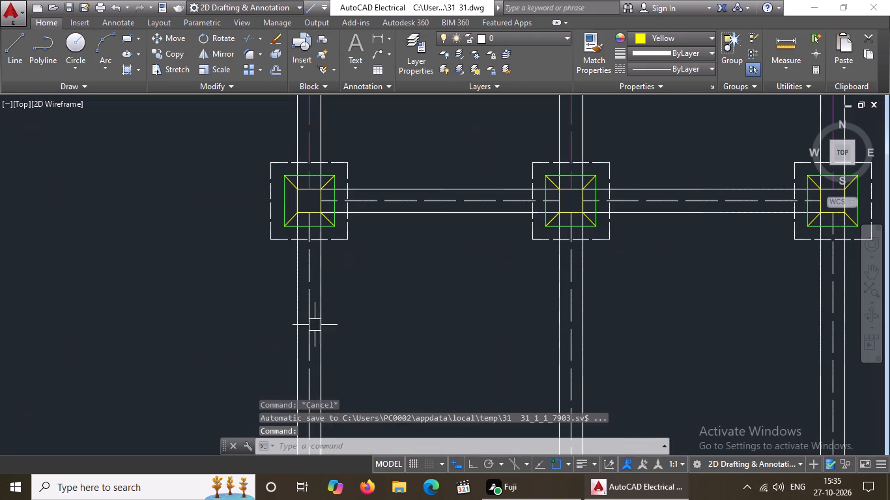
pyautogui.click(308, 327)
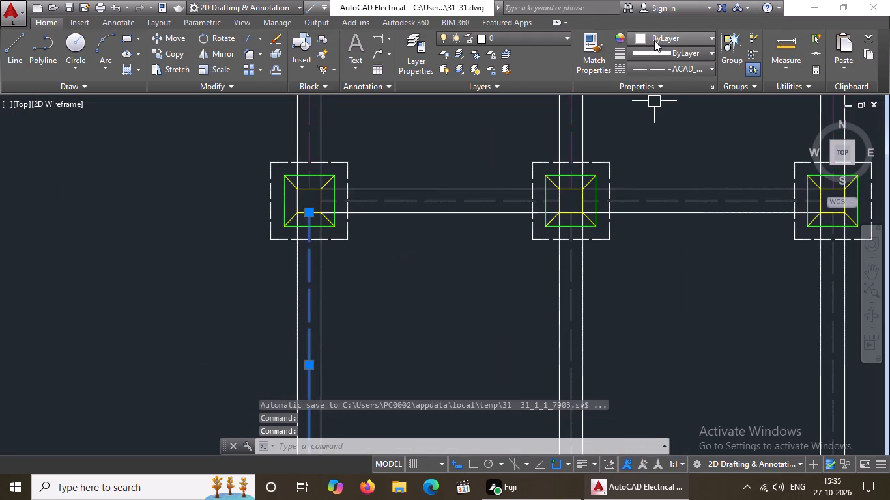
pyautogui.click(655, 40)
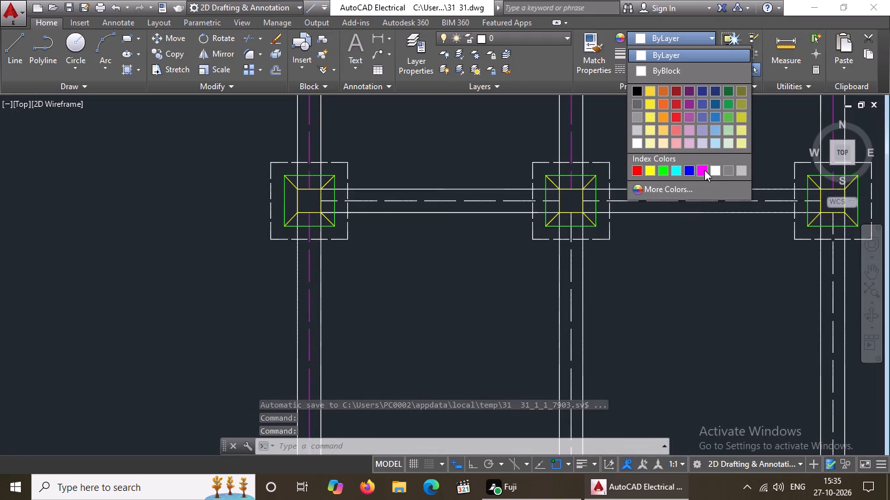
pyautogui.click(704, 165)
pyautogui.press('Escape')
pyautogui.scroll(-4, 558, 225)
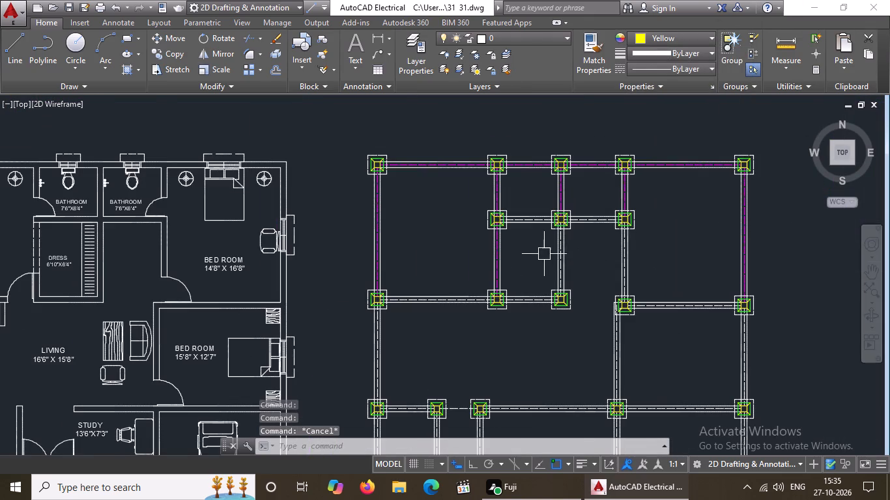
# Colour magenta the centrelines of the vertical beams running down from the middle and rightmost footings of the second row.
pyautogui.scroll(5, 560, 237)
pyautogui.click(547, 257)
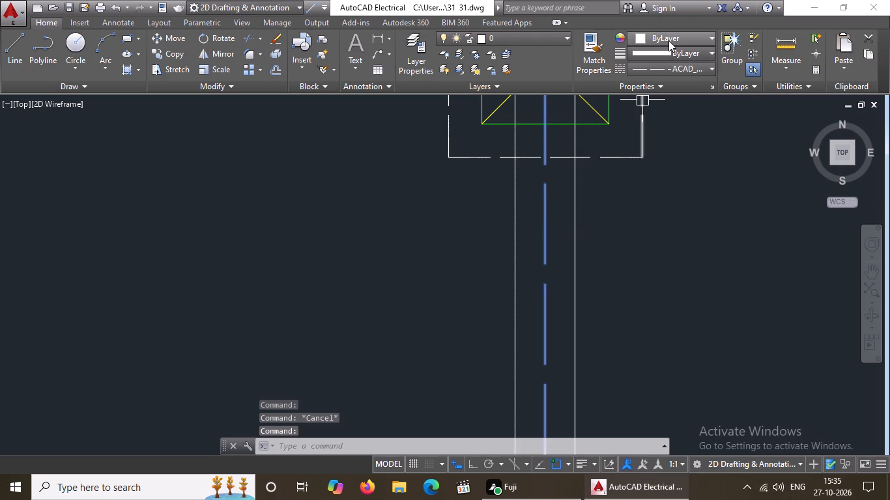
pyautogui.click(668, 40)
pyautogui.click(702, 166)
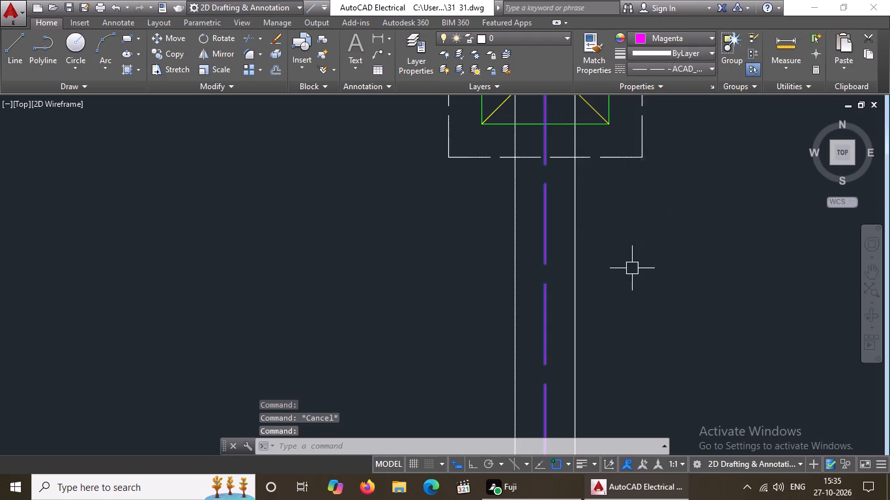
pyautogui.scroll(-5, 632, 268)
pyautogui.press('Escape')
pyautogui.scroll(3, 721, 311)
pyautogui.click(713, 310)
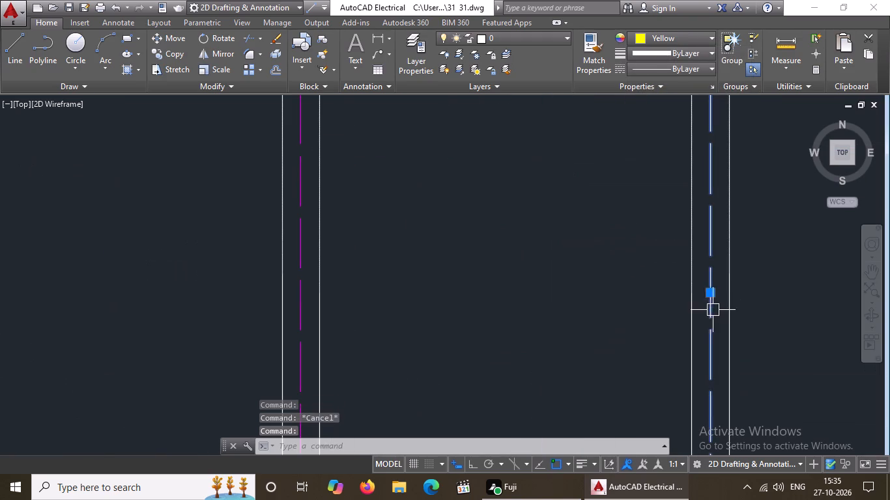
pyautogui.click(693, 35)
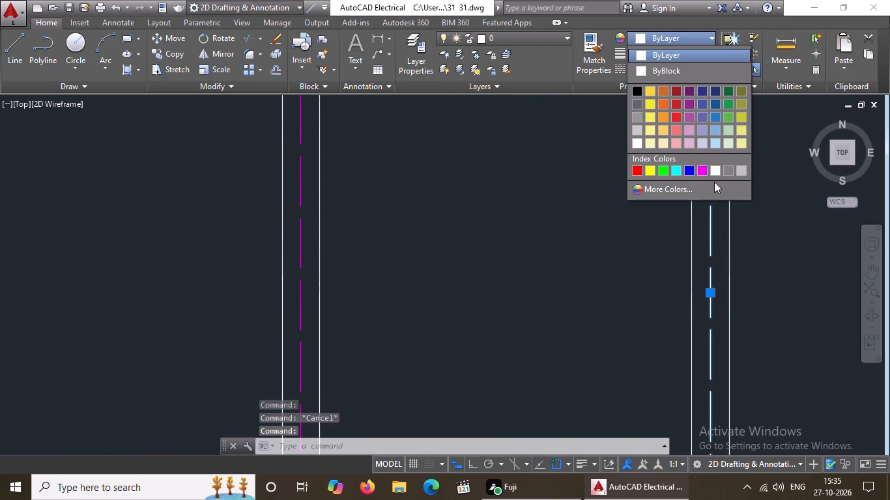
pyautogui.click(700, 167)
pyautogui.scroll(-5, 639, 182)
pyautogui.press('Escape')
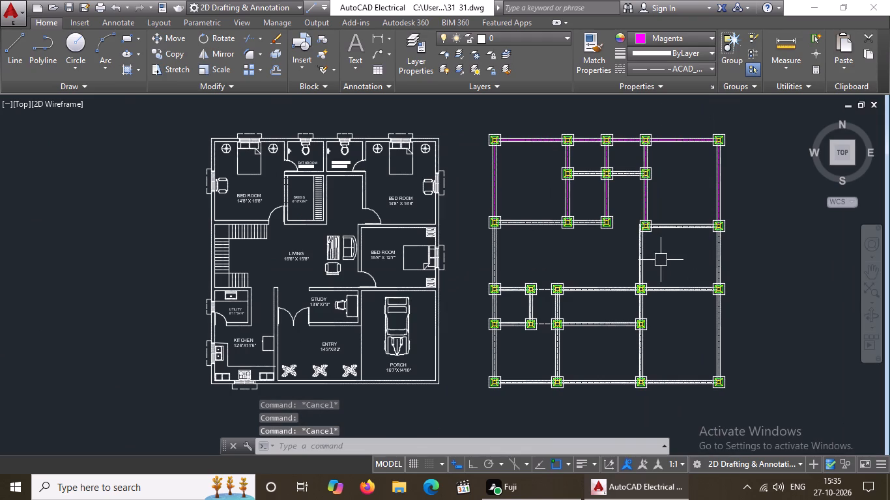
# Colour magenta the centrelines of the two horizontal beams joining the first three footings of the third row.
pyautogui.scroll(4, 475, 194)
pyautogui.scroll(-4, 653, 278)
pyautogui.scroll(4, 781, 299)
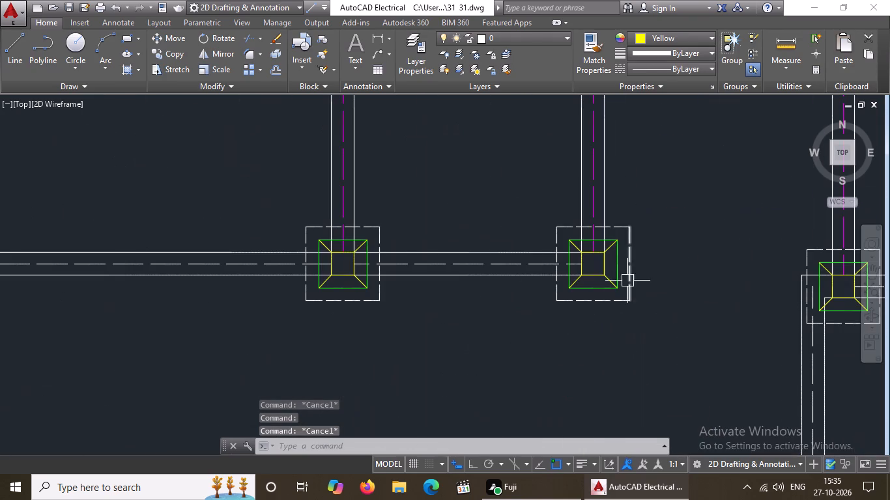
pyautogui.click(274, 262)
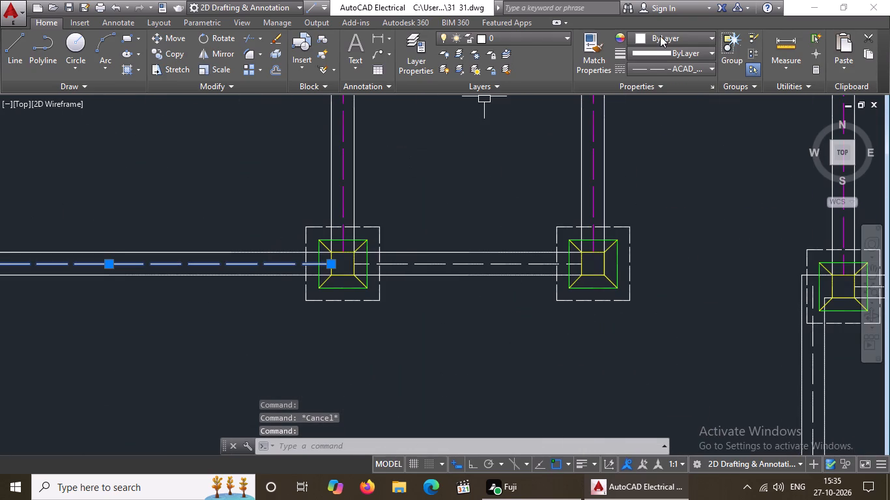
pyautogui.click(660, 36)
pyautogui.click(702, 170)
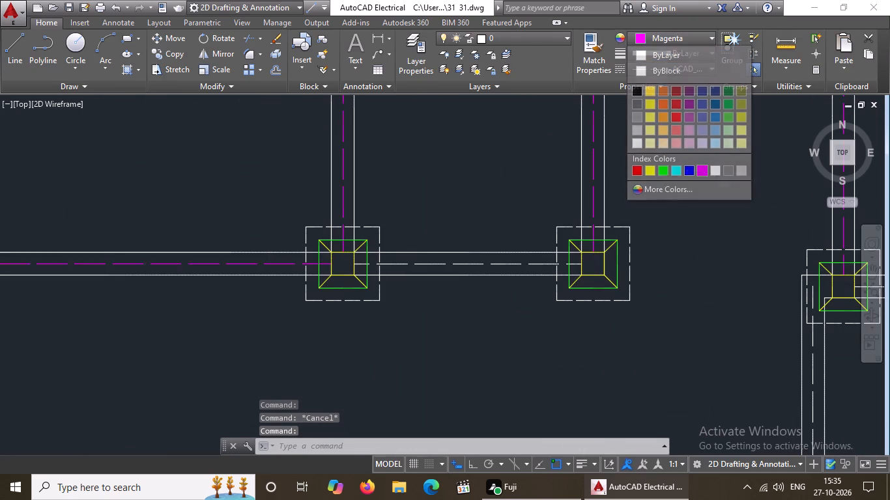
pyautogui.click(468, 262)
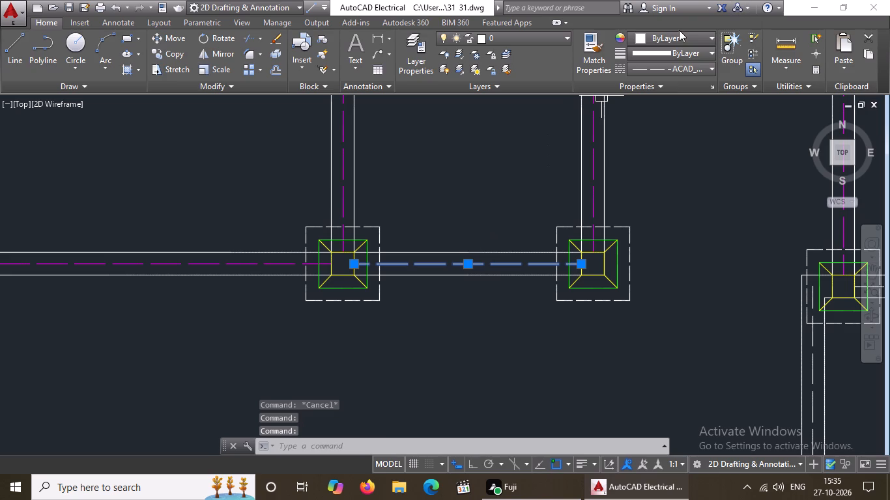
pyautogui.click(675, 40)
pyautogui.click(700, 168)
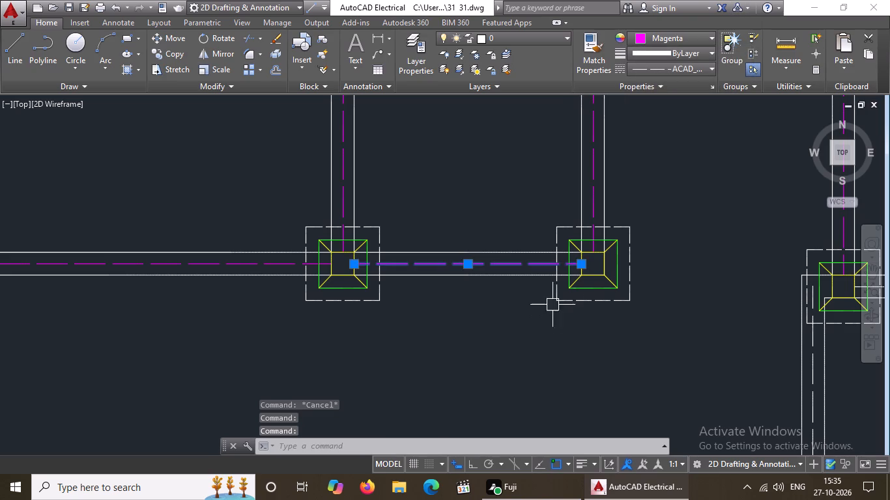
pyautogui.scroll(-3, 554, 263)
pyautogui.press('Escape')
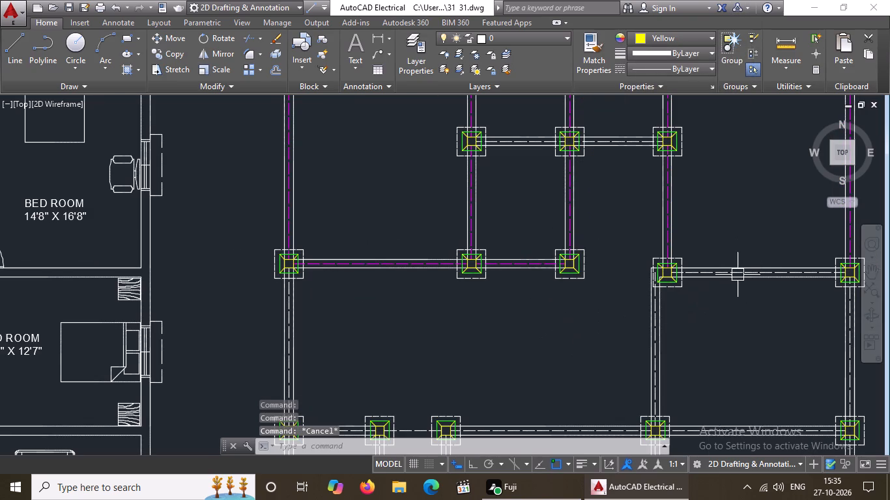
# Colour magenta the centreline of the horizontal beam between the last two footings of the third row.
pyautogui.scroll(2, 738, 275)
pyautogui.click(729, 271)
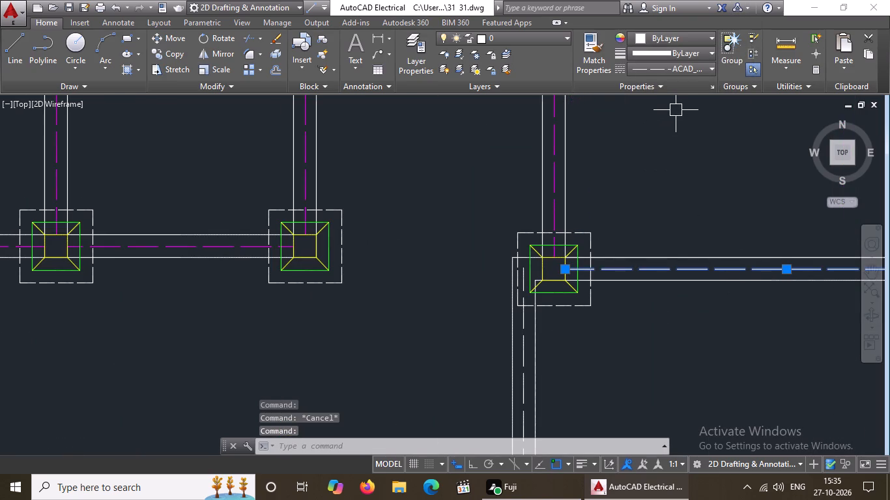
pyautogui.click(678, 33)
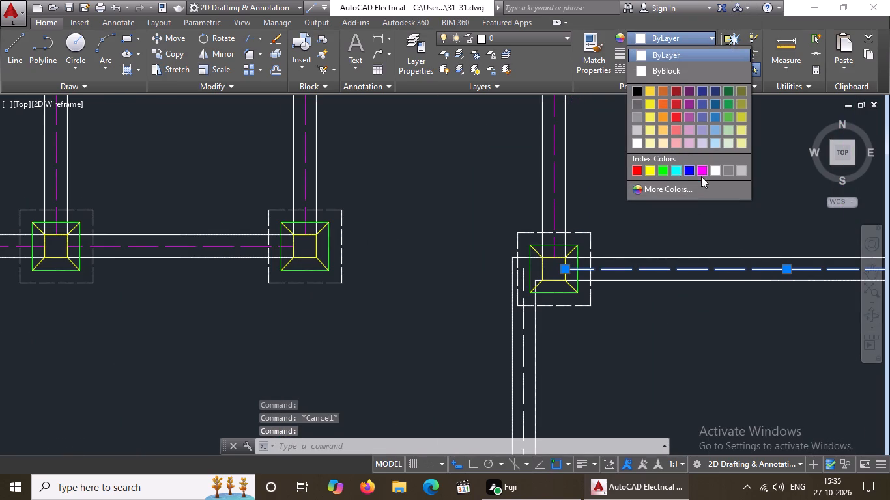
pyautogui.click(702, 167)
pyautogui.press('Escape')
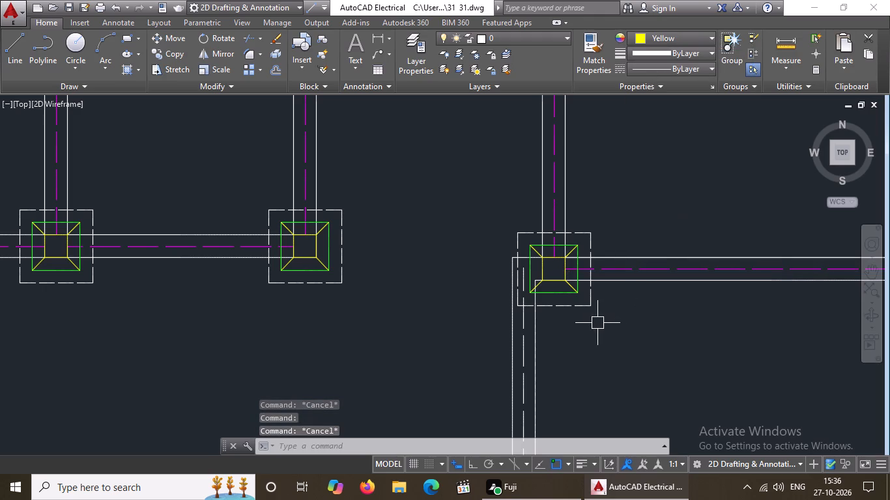
# Colour magenta the centreline of the left-edge vertical beam between the third and fourth footing rows.
pyautogui.scroll(-6, 526, 279)
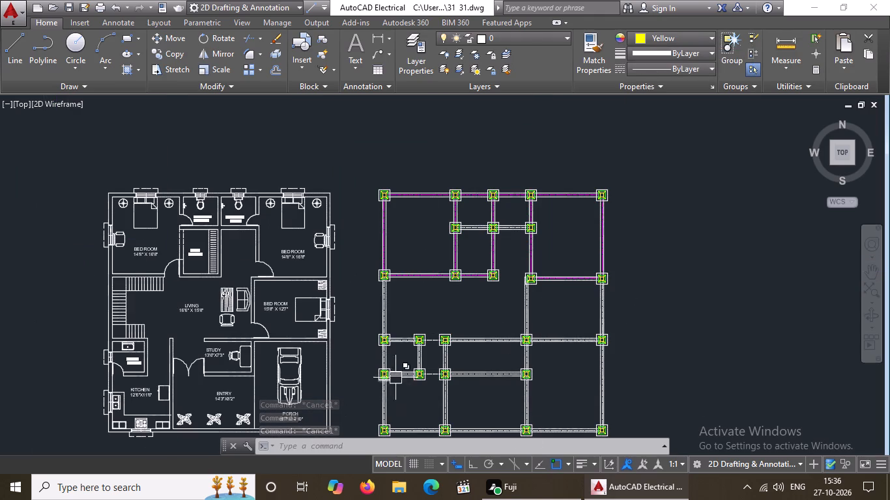
pyautogui.scroll(3, 356, 314)
pyautogui.scroll(2, 459, 284)
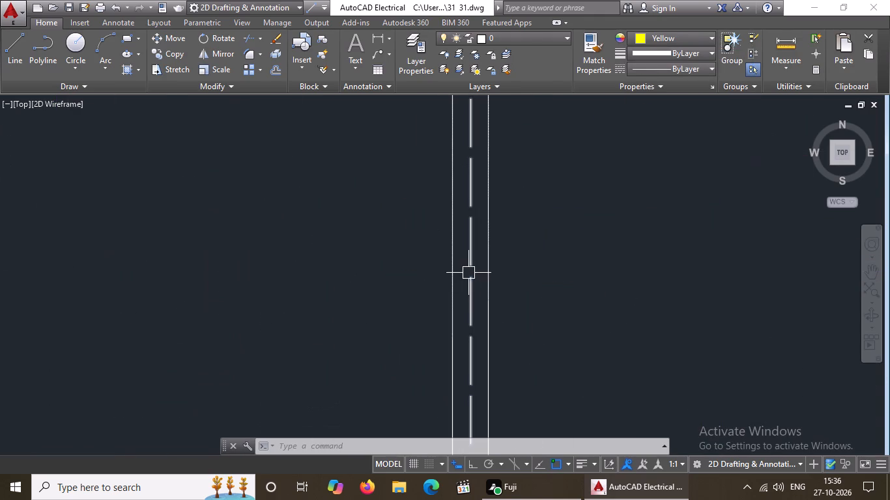
pyautogui.click(468, 273)
pyautogui.click(691, 38)
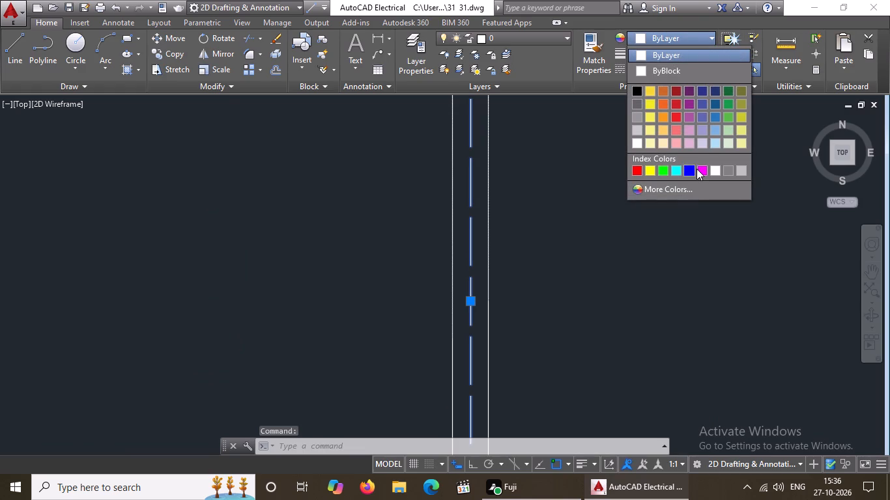
pyautogui.click(700, 167)
pyautogui.press('Escape')
pyautogui.scroll(-3, 706, 221)
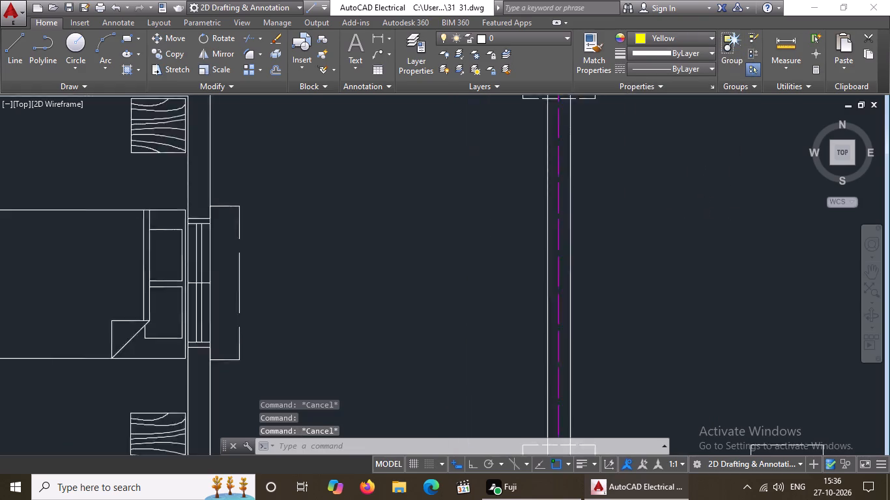
# Colour magenta the centreline of the vertical beam running up from the fourth footing of the fourth row.
pyautogui.scroll(-4, 706, 224)
pyautogui.scroll(-2, 819, 230)
pyautogui.scroll(2, 857, 230)
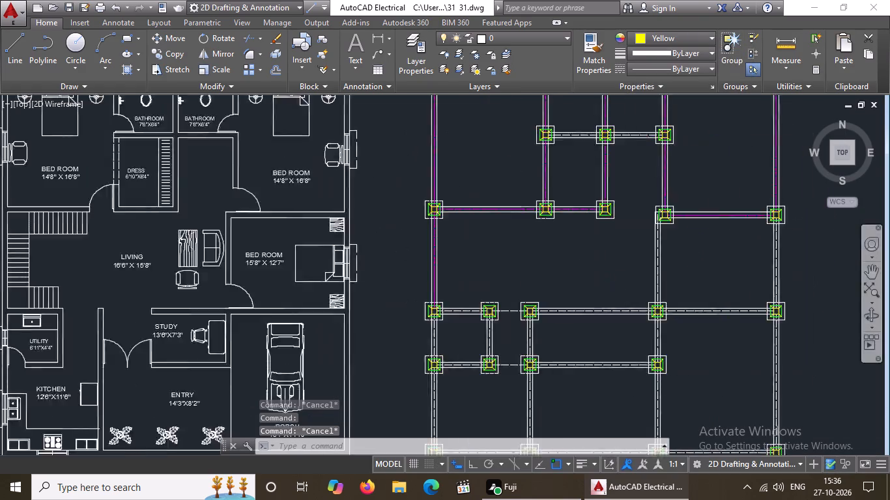
pyautogui.scroll(1, 857, 230)
pyautogui.scroll(2, 502, 293)
pyautogui.click(591, 295)
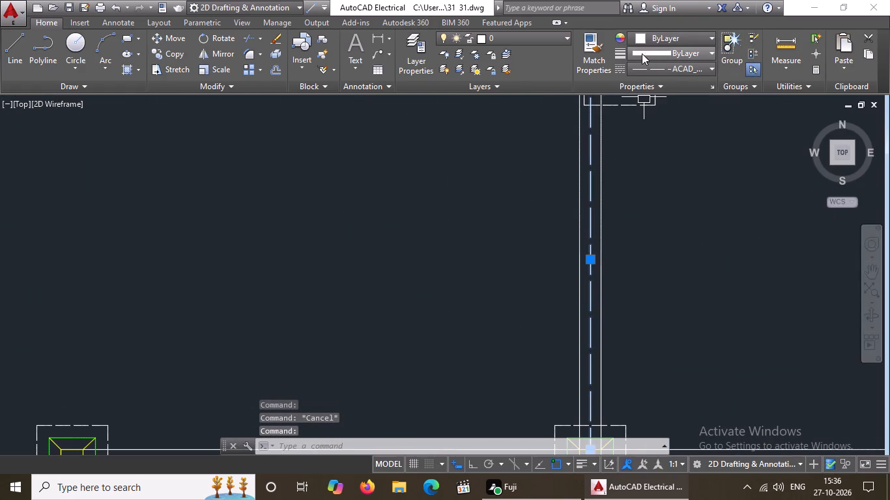
pyautogui.click(640, 33)
pyautogui.click(700, 169)
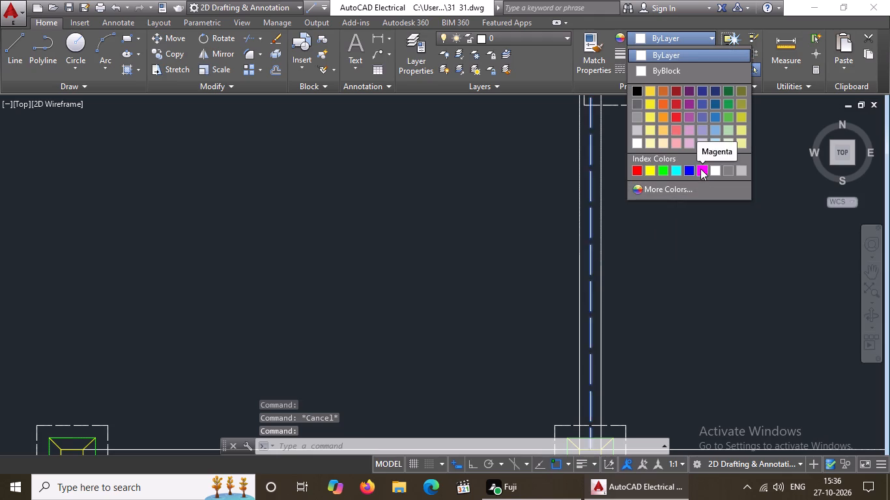
pyautogui.scroll(-4, 678, 241)
pyautogui.press('Escape')
# Colour magenta the centreline of the vertical beam on the plan's right edge between the third and fourth footing rows.
pyautogui.scroll(3, 744, 246)
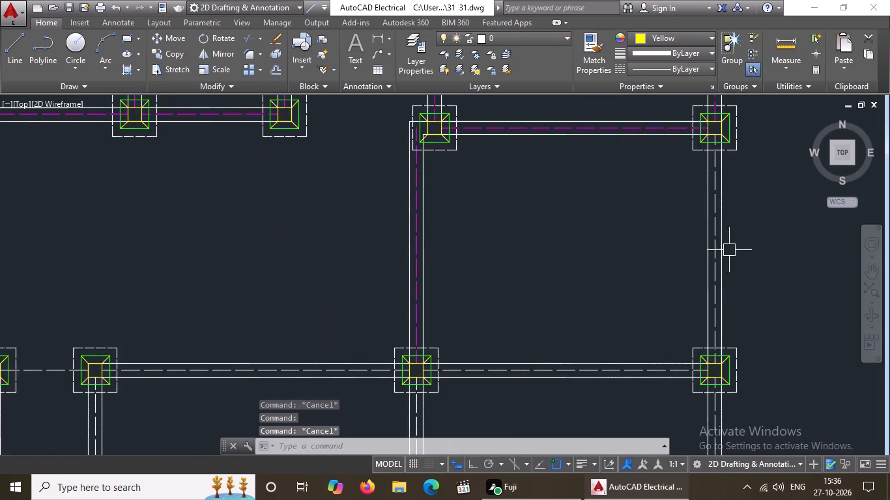
pyautogui.scroll(2, 708, 255)
pyautogui.click(722, 226)
pyautogui.scroll(-4, 722, 226)
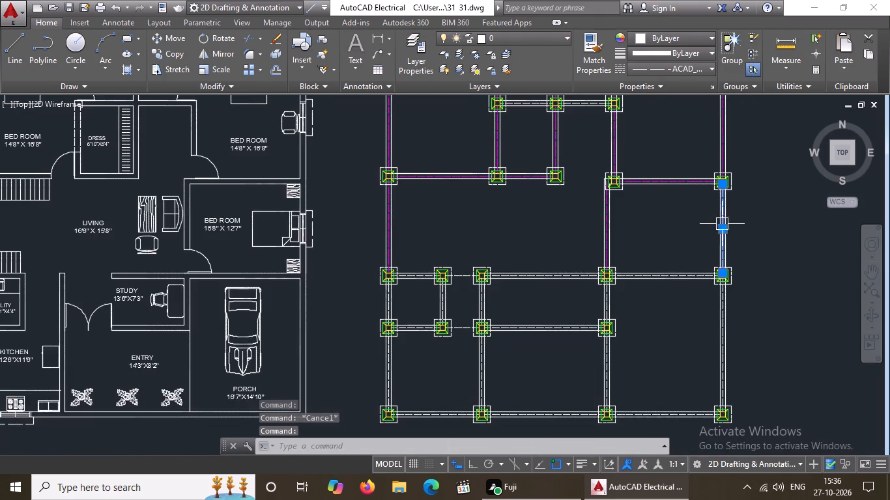
pyautogui.scroll(2, 716, 168)
pyautogui.click(680, 35)
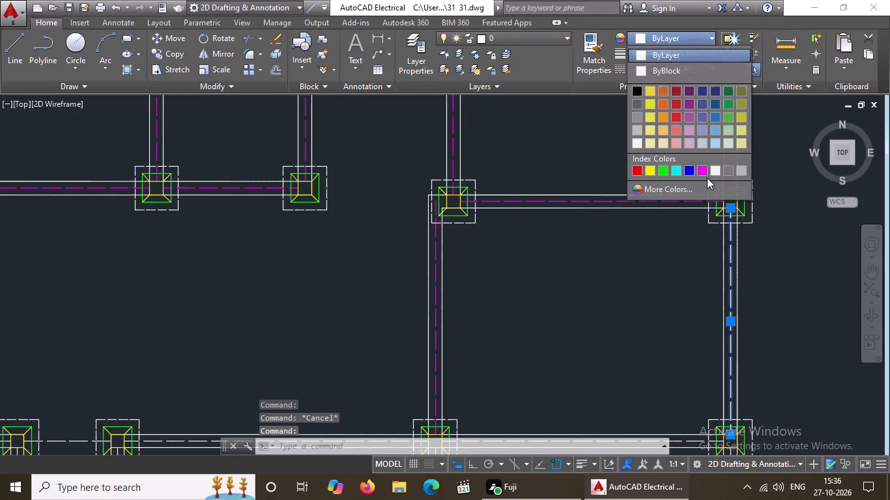
pyautogui.click(702, 169)
pyautogui.press('Escape')
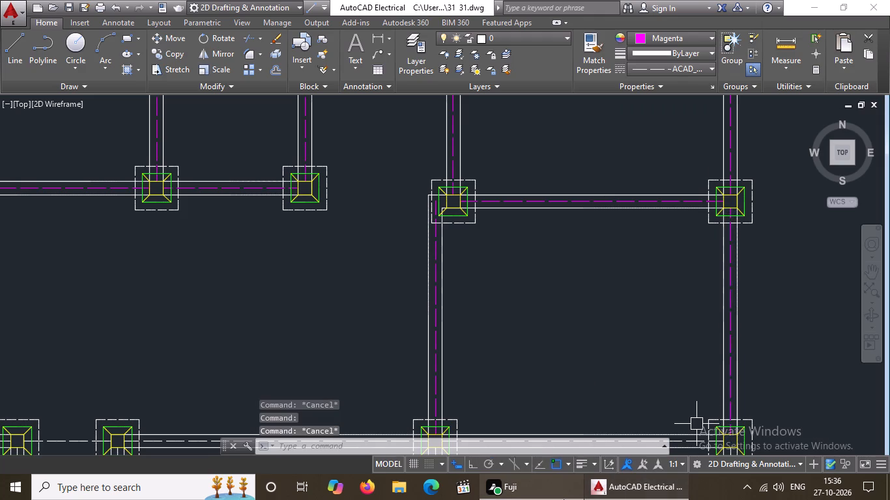
# Colour magenta the centreline of the horizontal beam between the first two footings of the fourth row.
pyautogui.scroll(-3, 432, 212)
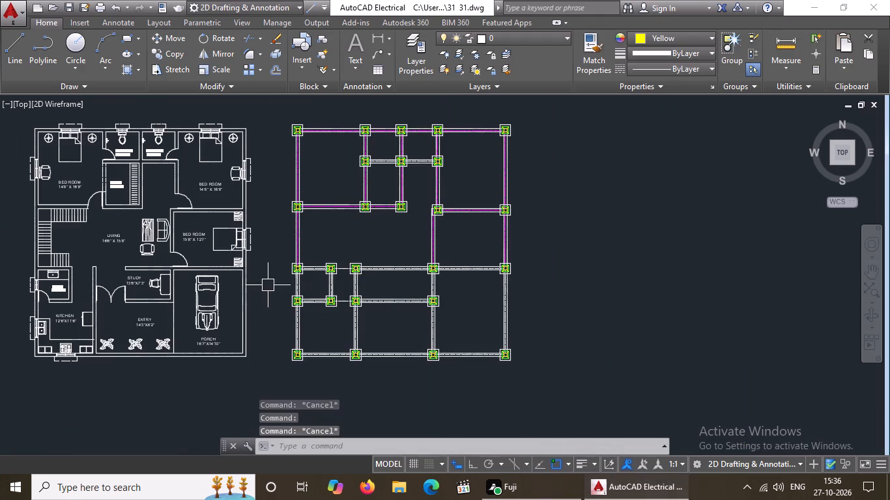
pyautogui.scroll(4, 298, 281)
pyautogui.scroll(2, 343, 212)
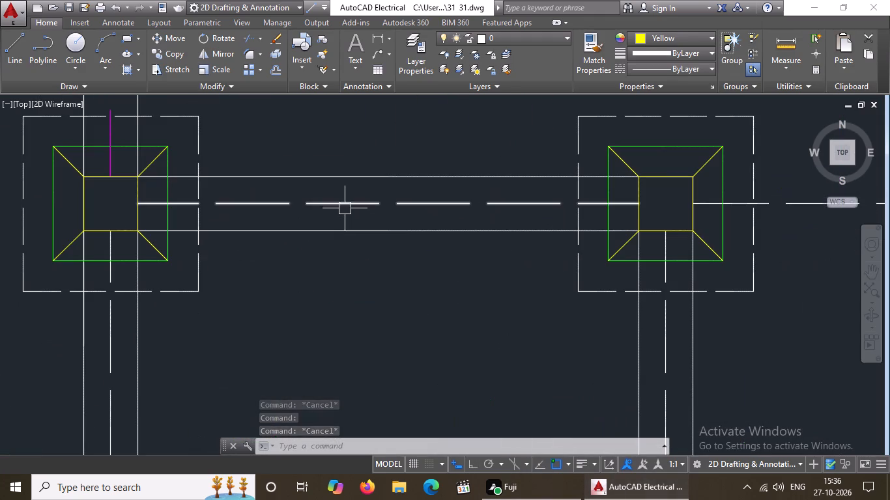
pyautogui.click(345, 207)
pyautogui.click(655, 42)
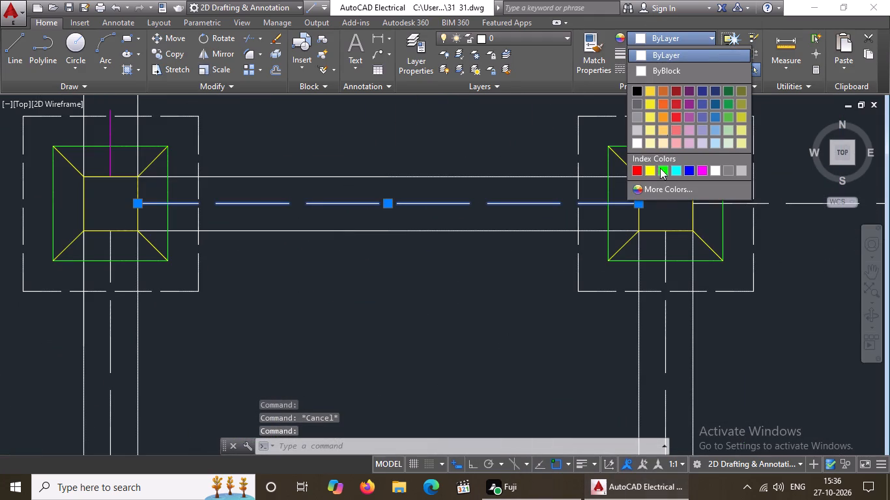
pyautogui.click(704, 165)
pyautogui.scroll(-4, 563, 261)
pyautogui.press('Escape')
# Colour magenta the centreline spanning the gap between the second and third footings of the fourth row.
pyautogui.scroll(3, 598, 263)
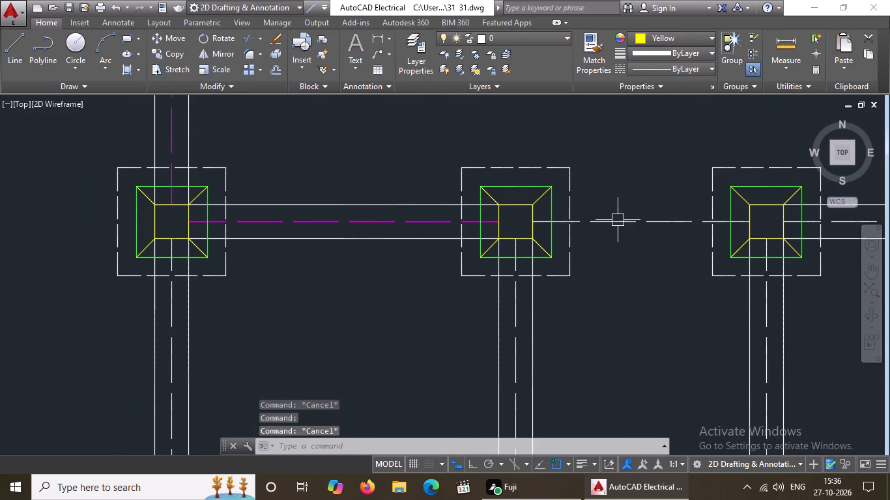
pyautogui.click(618, 219)
pyautogui.click(662, 34)
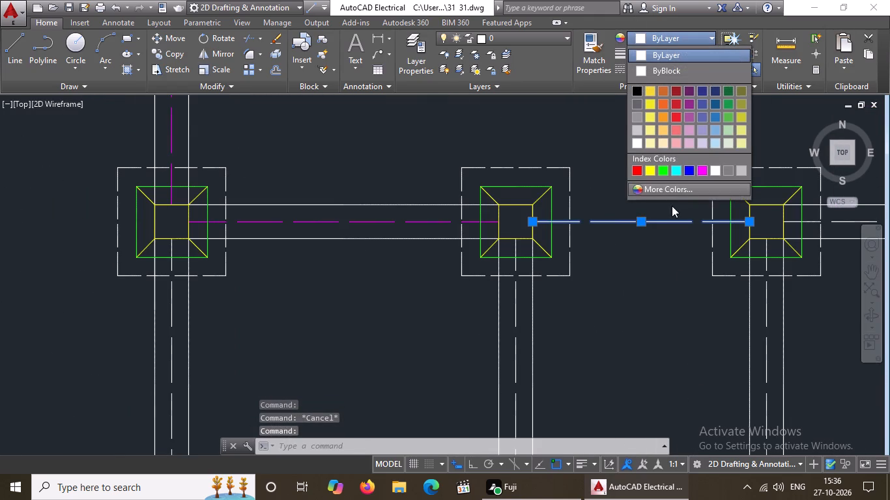
pyautogui.click(703, 165)
pyautogui.press('Escape')
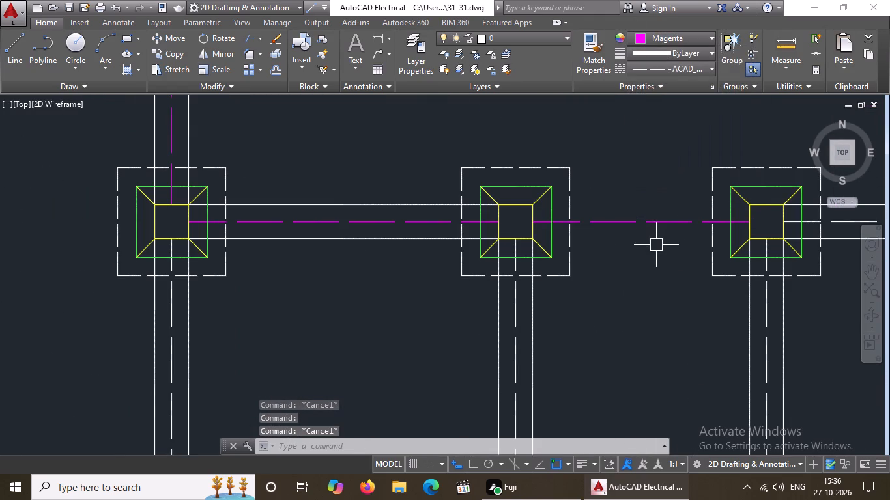
pyautogui.scroll(-2, 647, 239)
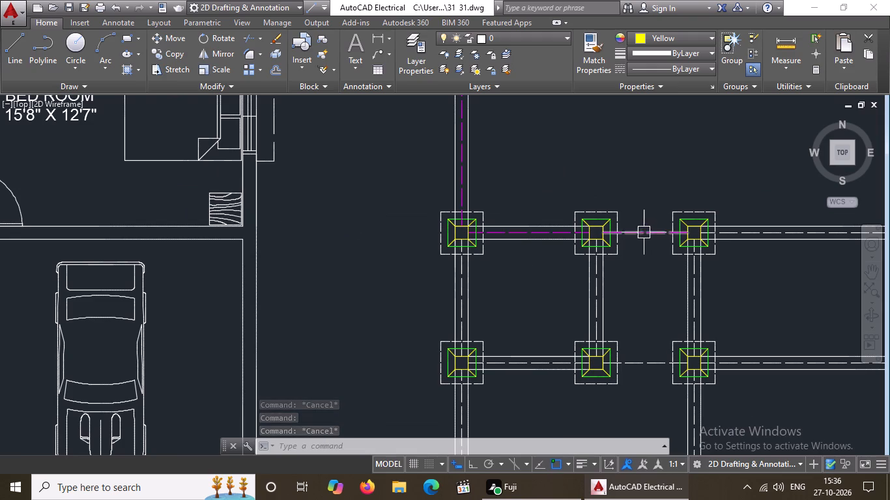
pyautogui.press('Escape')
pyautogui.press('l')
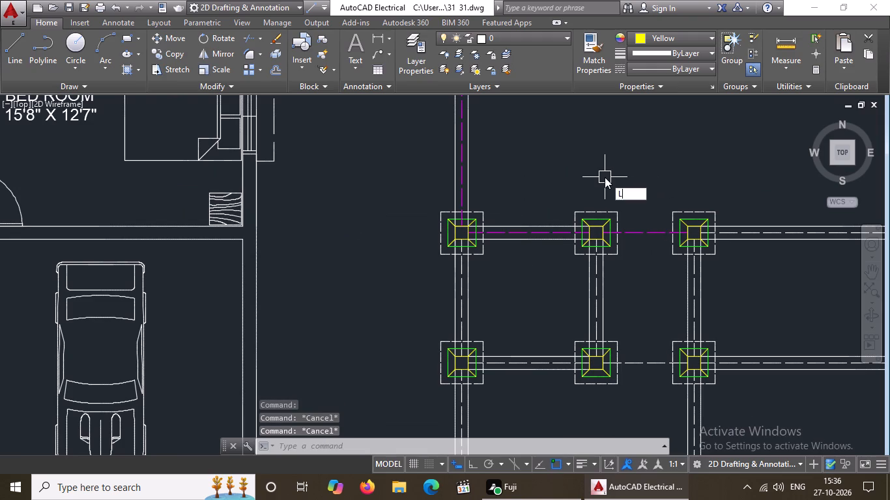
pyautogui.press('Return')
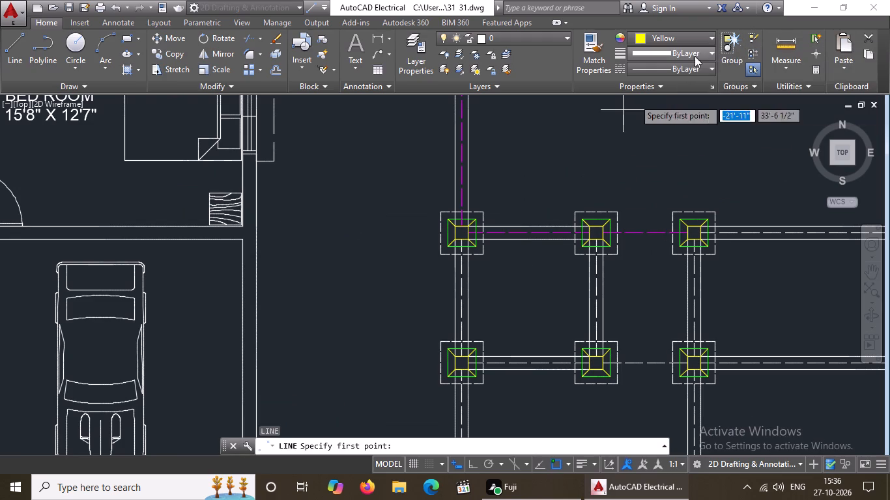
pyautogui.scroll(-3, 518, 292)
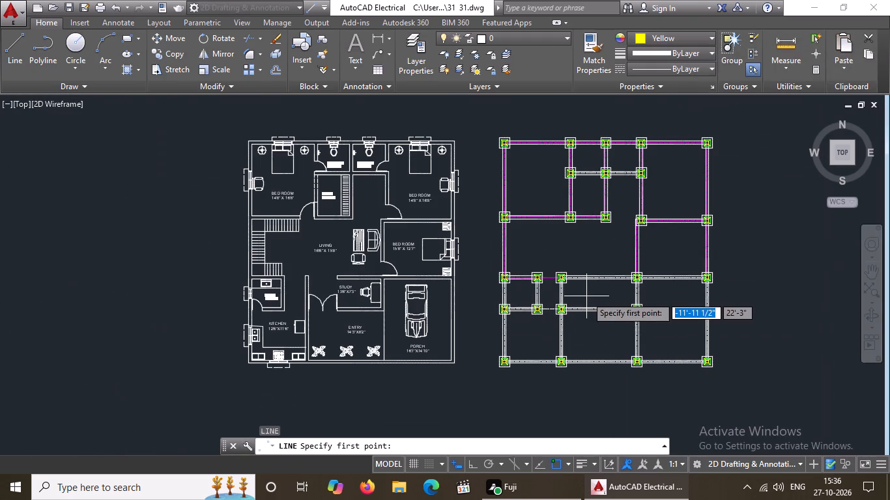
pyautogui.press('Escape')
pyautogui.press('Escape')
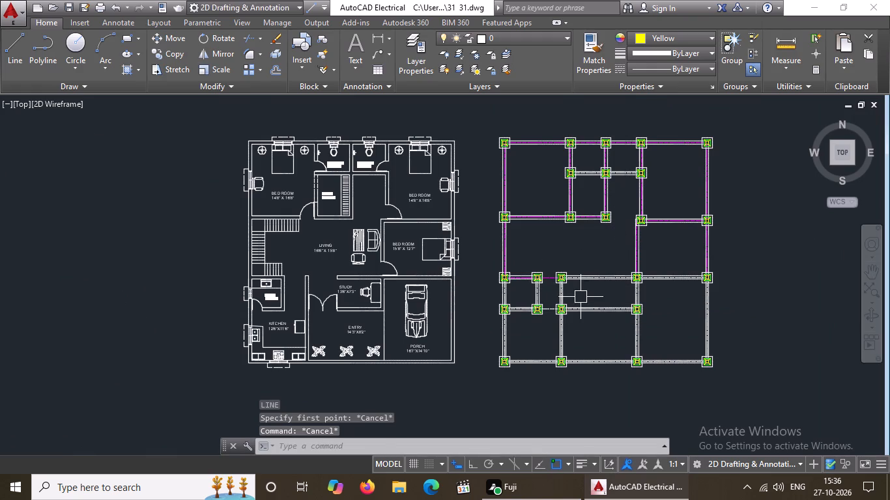
# Colour magenta the centreline of the horizontal beam between the third and fourth footings of the fourth row.
pyautogui.scroll(2, 581, 294)
pyautogui.scroll(2, 605, 228)
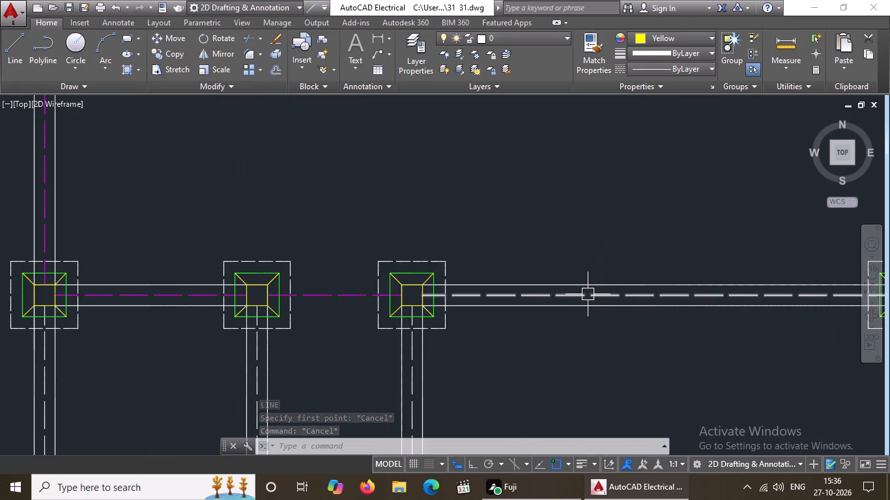
pyautogui.click(588, 294)
pyautogui.click(642, 33)
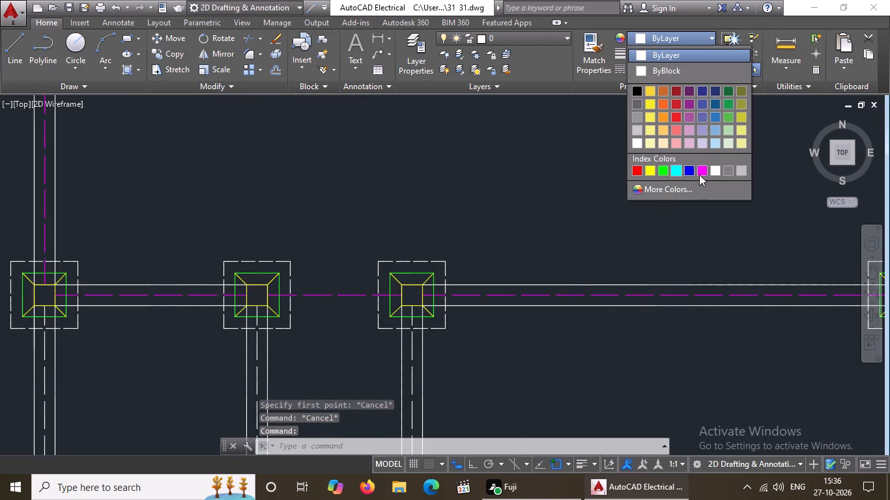
pyautogui.click(700, 169)
pyautogui.press('Escape')
pyautogui.scroll(-4, 467, 269)
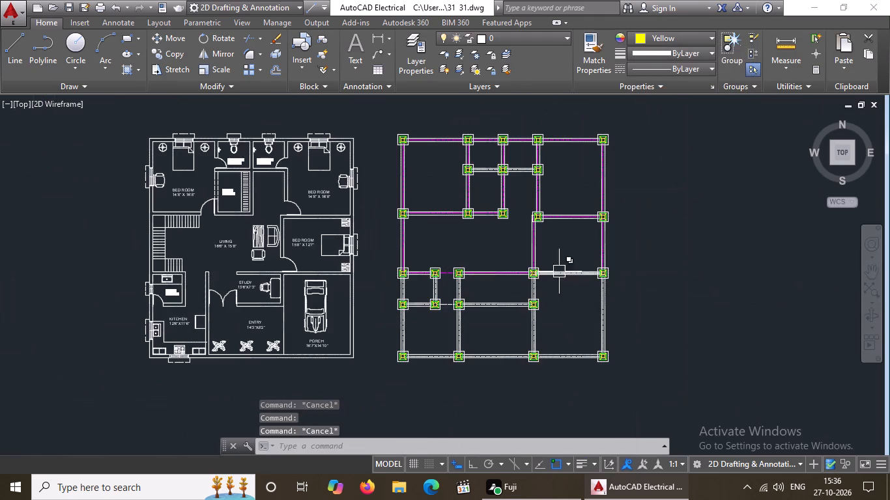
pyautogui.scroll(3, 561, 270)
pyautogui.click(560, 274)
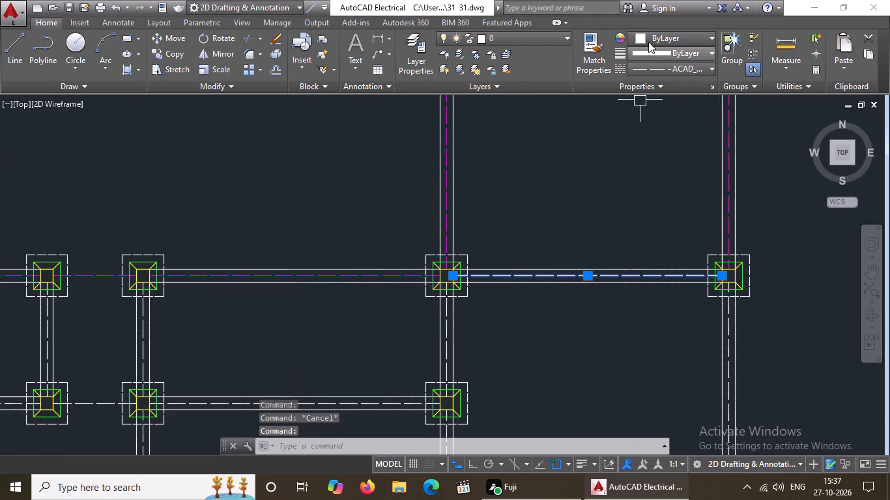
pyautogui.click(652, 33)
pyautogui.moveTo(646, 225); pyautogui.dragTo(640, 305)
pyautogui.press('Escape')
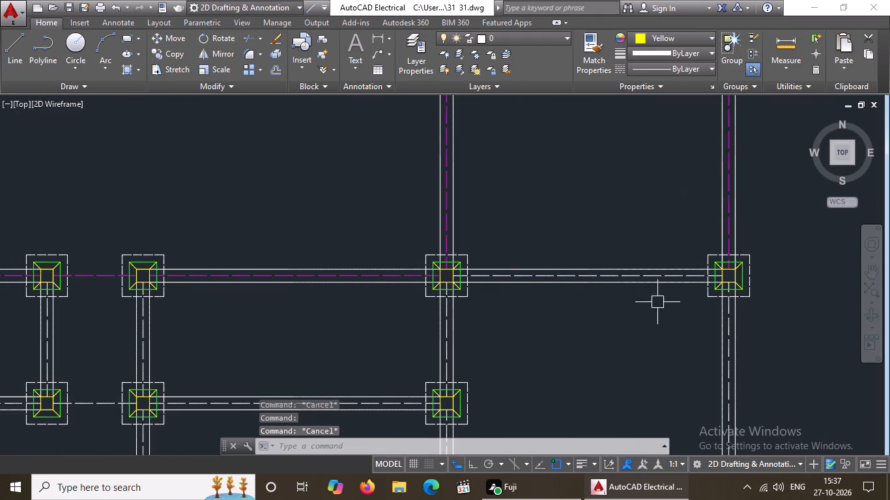
# Set the dashed centre line of the rightmost beam in the third footing row from the bottom to magenta.
pyautogui.scroll(3, 642, 273)
pyautogui.click(626, 284)
pyautogui.click(684, 37)
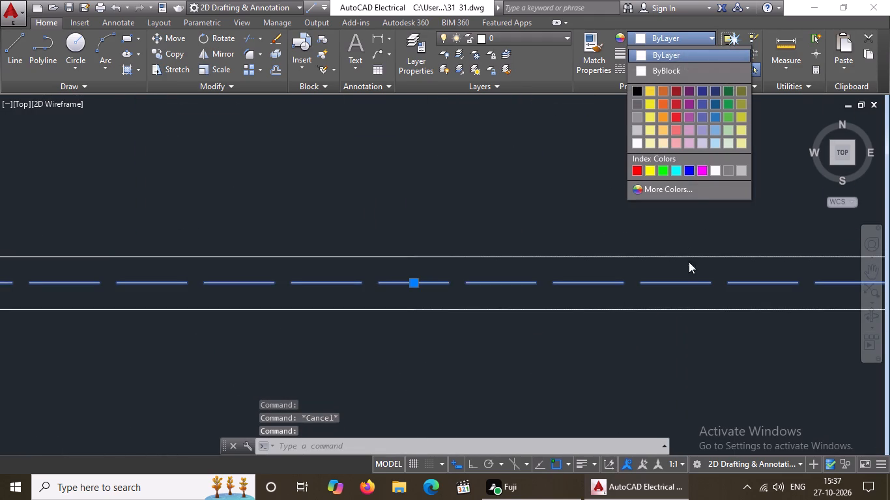
pyautogui.click(703, 165)
pyautogui.press('Escape')
# Set the centre lines of the two leftmost vertical beams between the third and second footing rows from the bottom to magenta.
pyautogui.scroll(-4, 536, 256)
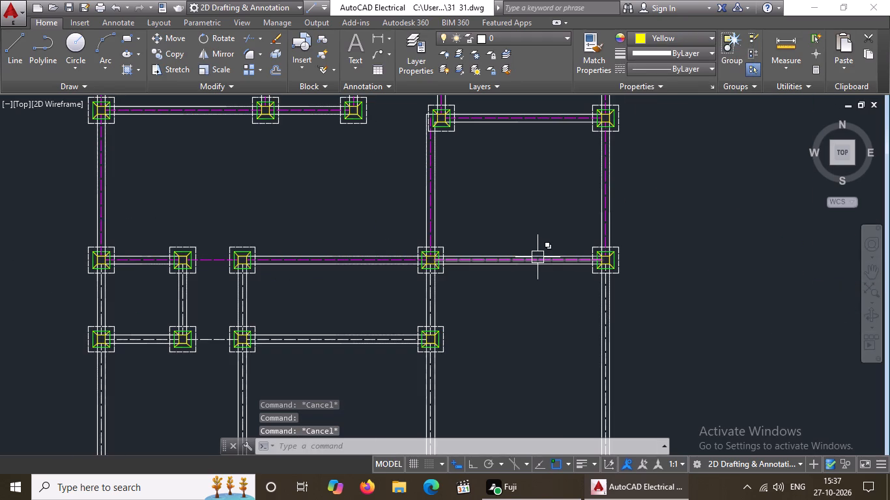
pyautogui.scroll(2, 72, 316)
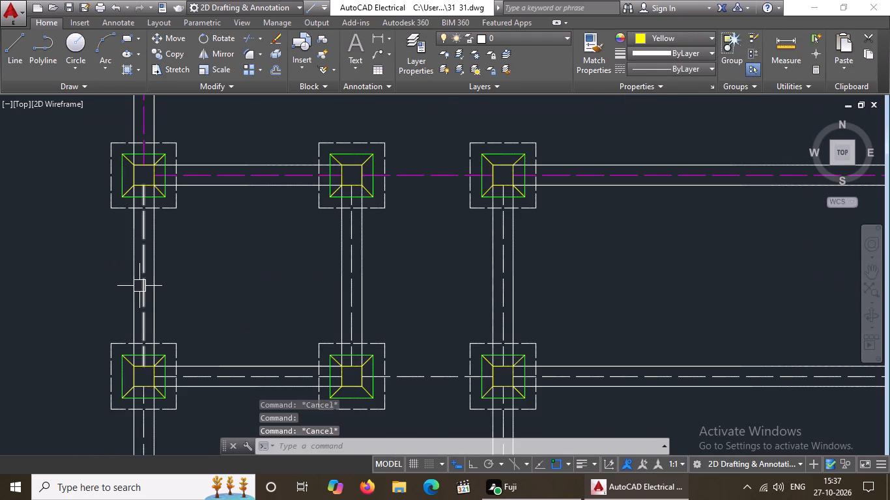
pyautogui.click(139, 286)
pyautogui.click(670, 39)
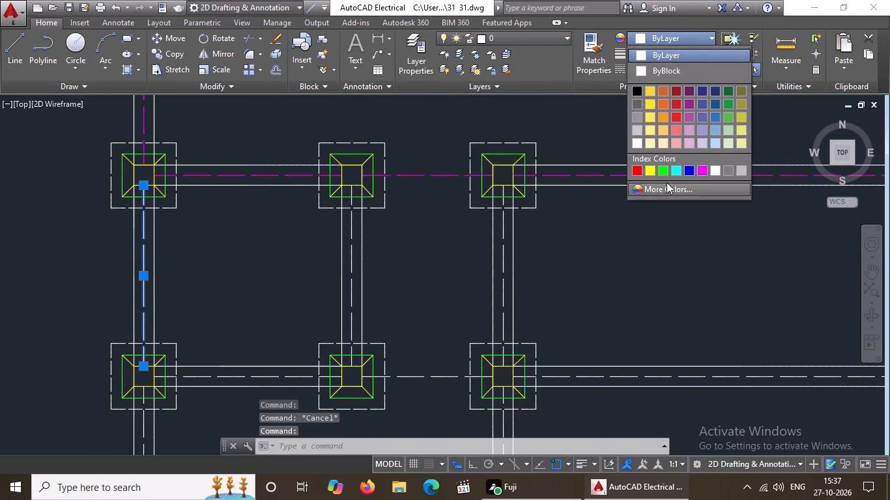
pyautogui.click(701, 165)
pyautogui.press('Escape')
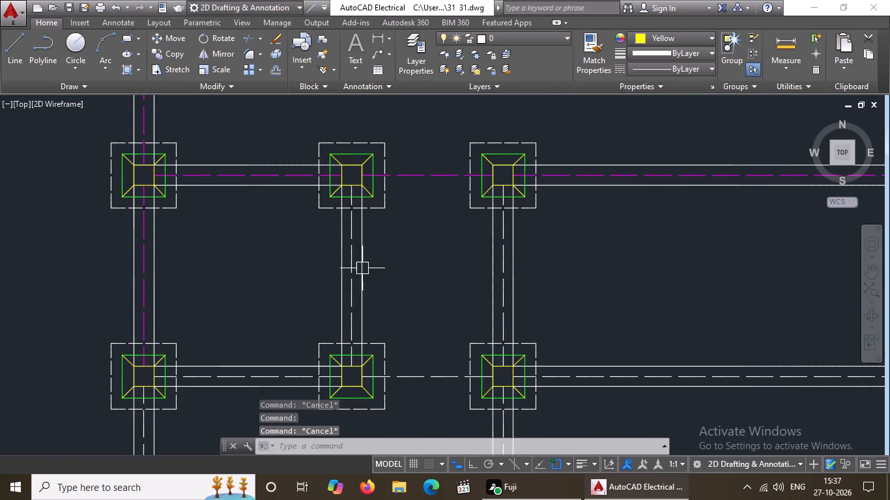
pyautogui.click(349, 244)
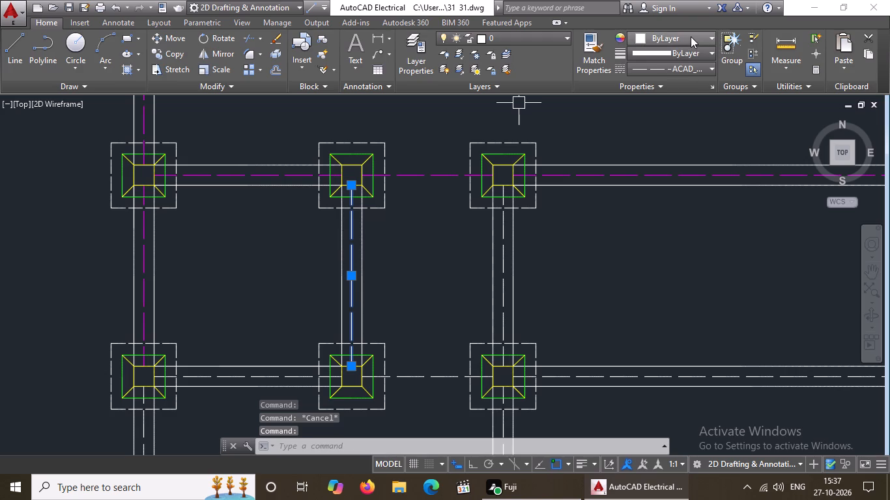
pyautogui.click(691, 36)
pyautogui.click(702, 170)
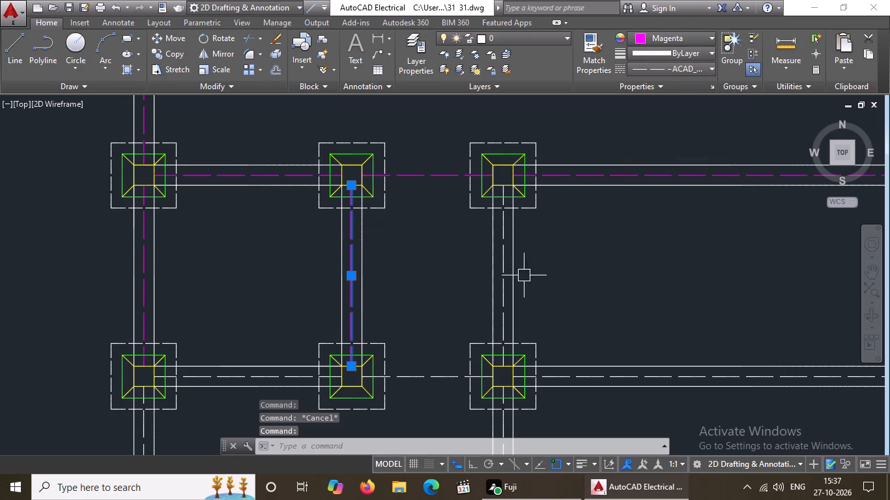
# Set the centre lines of the third and fourth vertical beams between those same two footing rows to magenta.
pyautogui.click(502, 277)
pyautogui.click(667, 35)
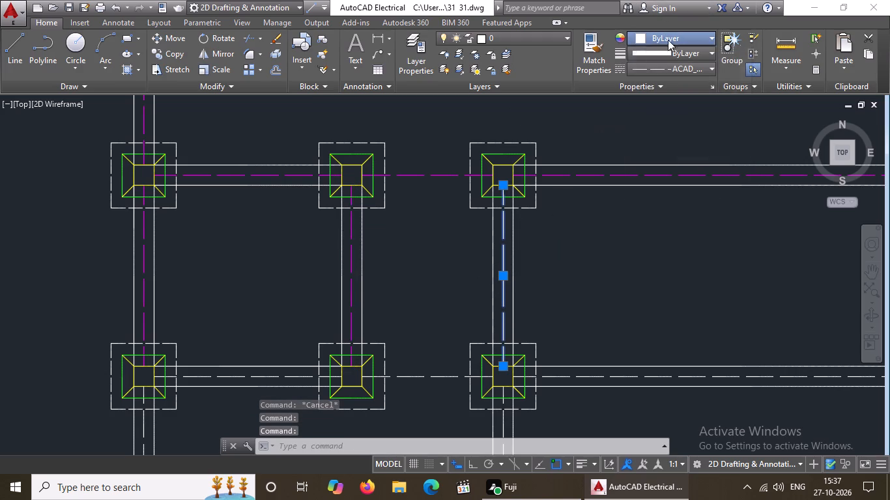
pyautogui.click(702, 163)
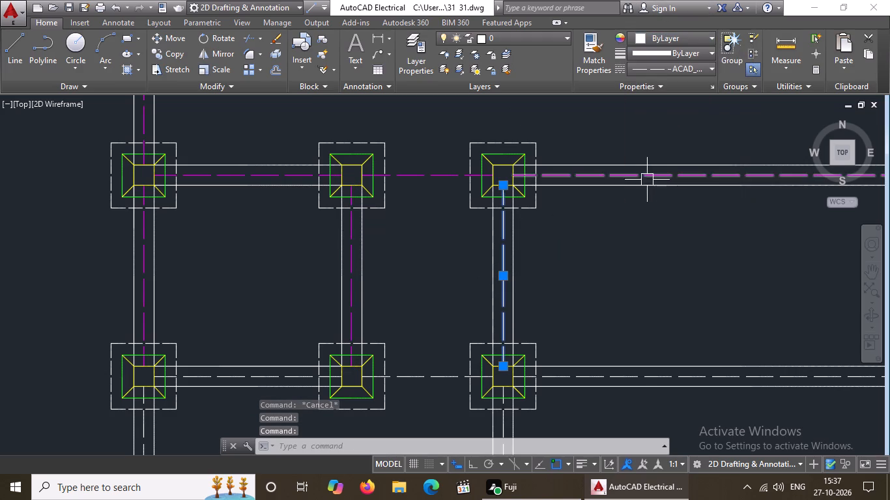
pyautogui.click(704, 34)
pyautogui.click(702, 167)
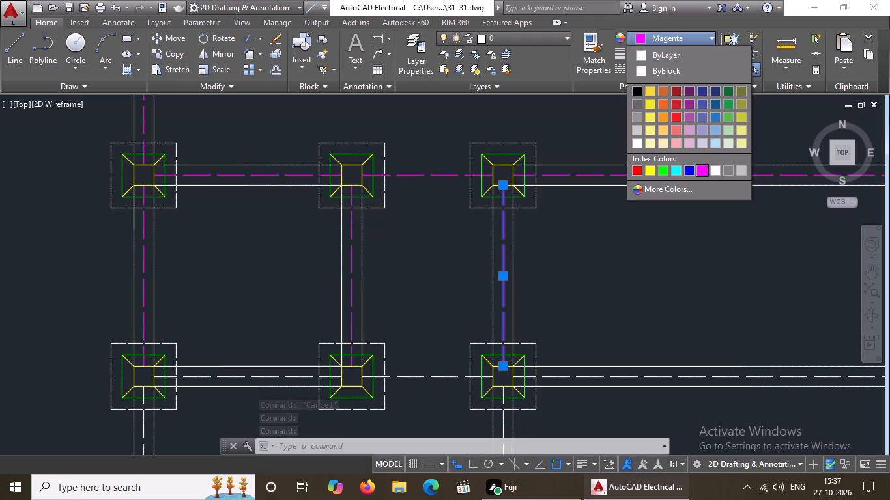
pyautogui.scroll(-3, 587, 225)
pyautogui.scroll(2, 709, 249)
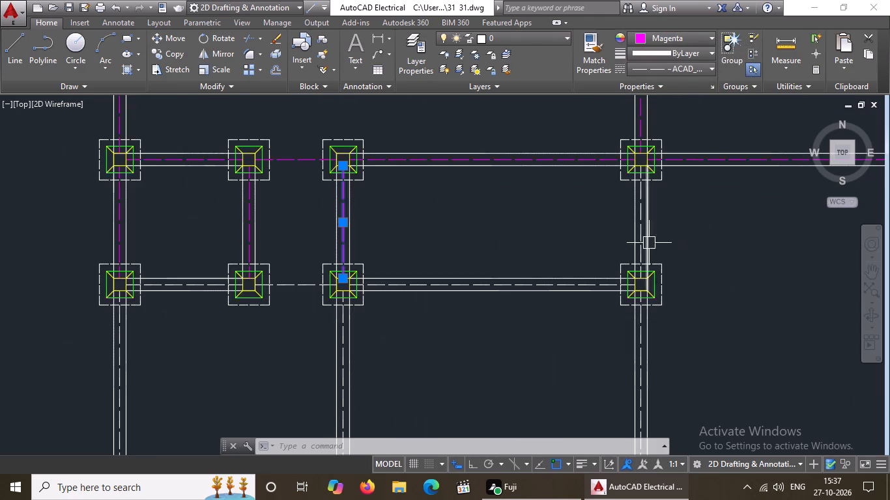
pyautogui.scroll(1, 645, 243)
pyautogui.click(640, 248)
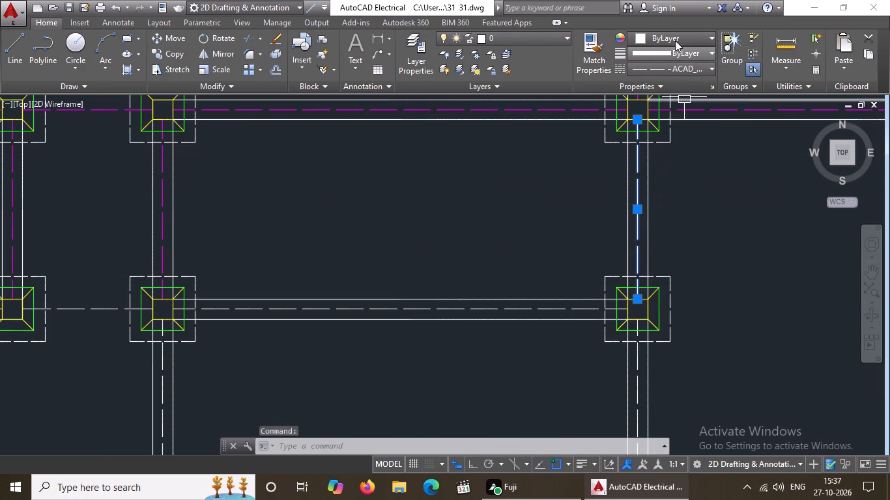
pyautogui.click(675, 38)
pyautogui.click(703, 169)
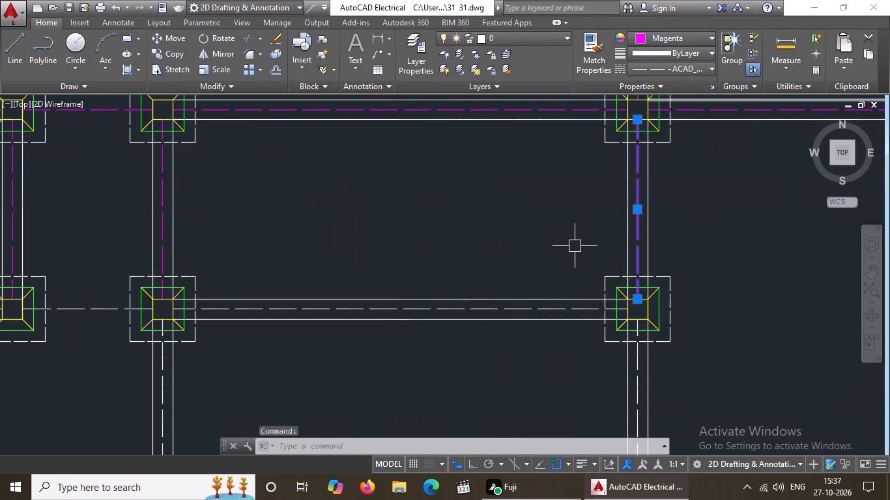
# Set the centre line of the long vertical beam on the footing plan's lower right edge to magenta.
pyautogui.scroll(-3, 575, 244)
pyautogui.scroll(2, 704, 258)
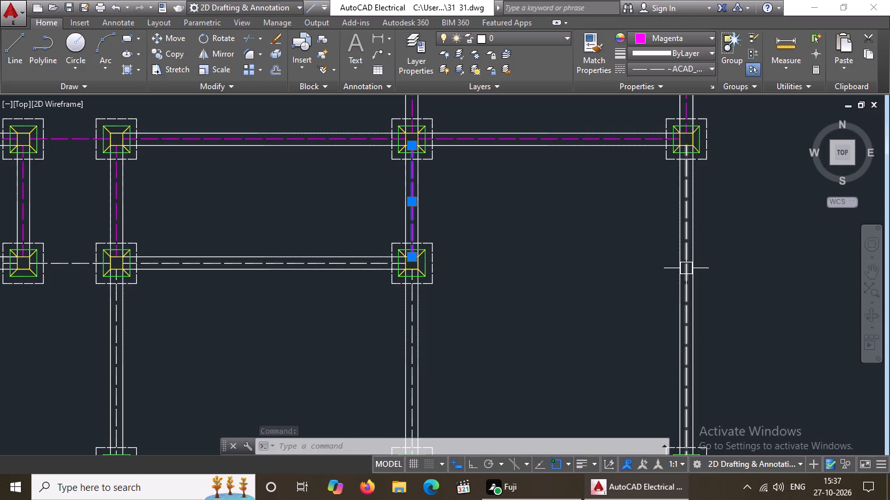
pyautogui.click(686, 268)
pyautogui.click(676, 38)
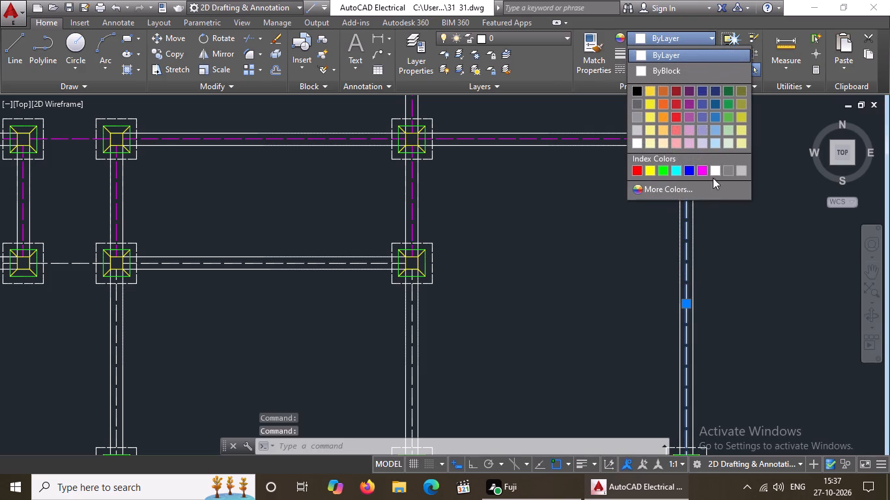
pyautogui.click(700, 168)
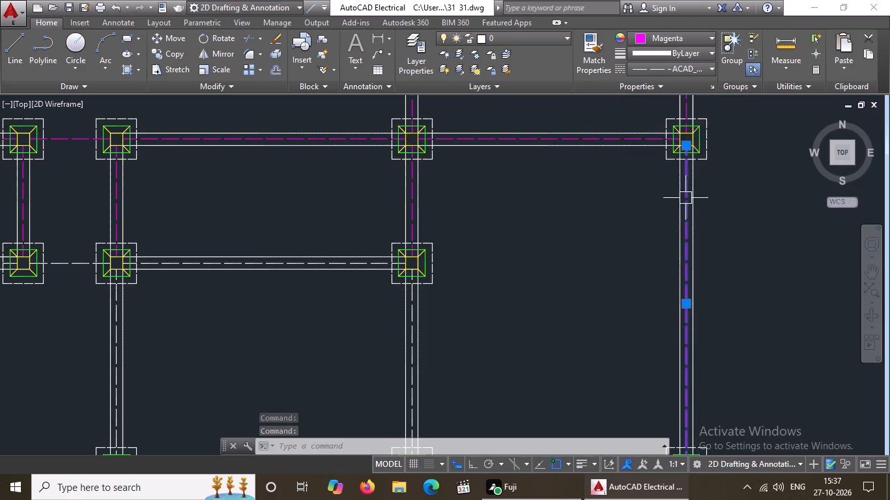
pyautogui.scroll(-2, 652, 193)
pyautogui.press('Escape')
# Set the centre line of the vertical beam between the bottom two footing rows, one column in from the right edge, to magenta.
pyautogui.scroll(2, 523, 244)
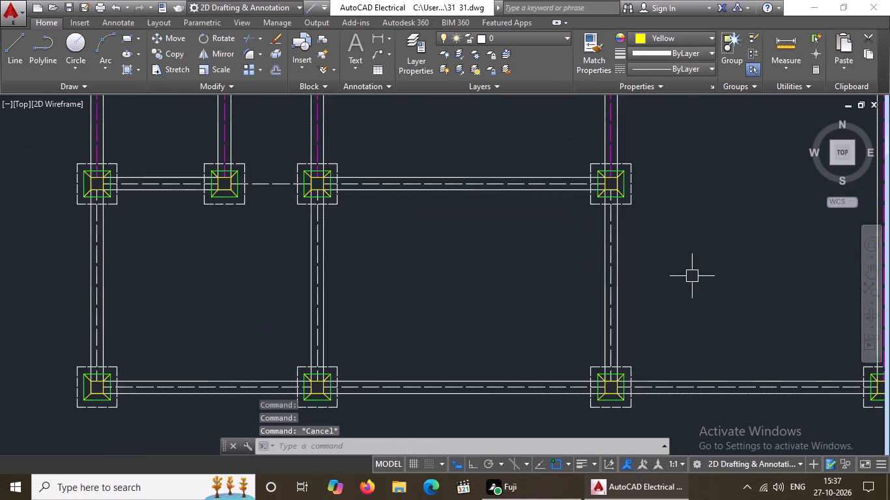
pyautogui.scroll(2, 649, 283)
pyautogui.click(551, 268)
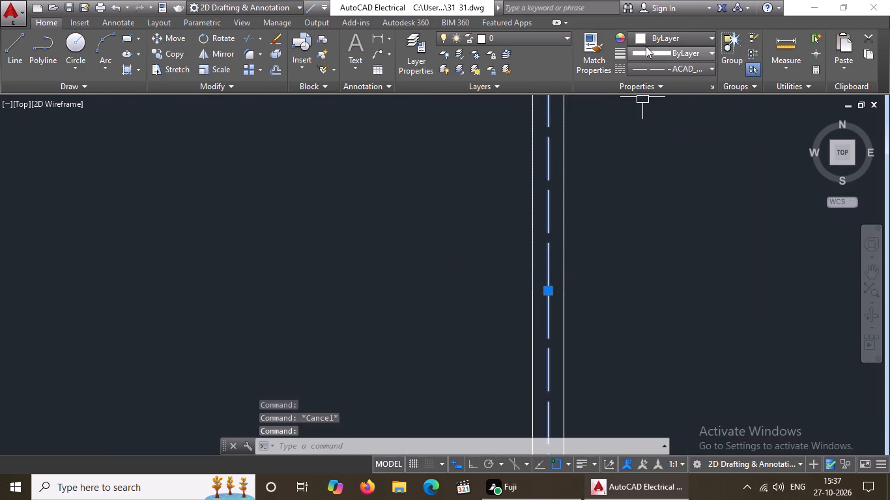
pyautogui.click(653, 37)
pyautogui.click(702, 169)
# Set the centre line of the leftmost horizontal beam in the second footing row from the bottom to magenta.
pyautogui.scroll(-4, 496, 275)
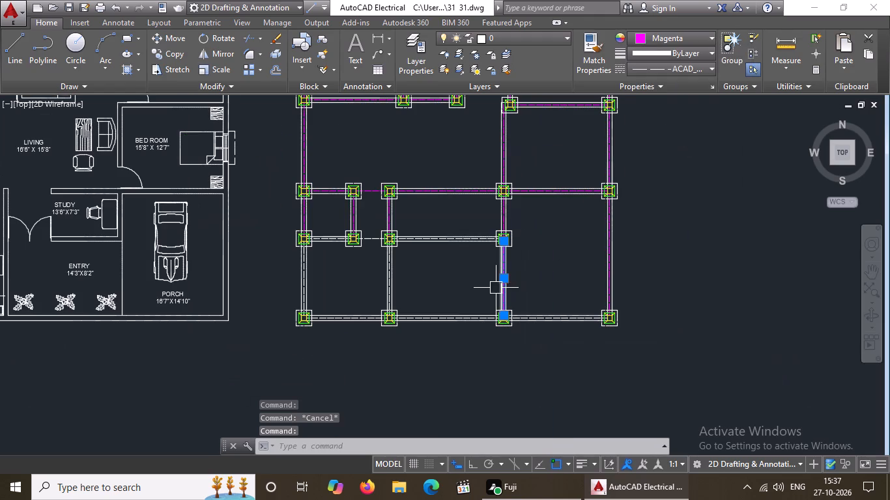
pyautogui.scroll(4, 307, 239)
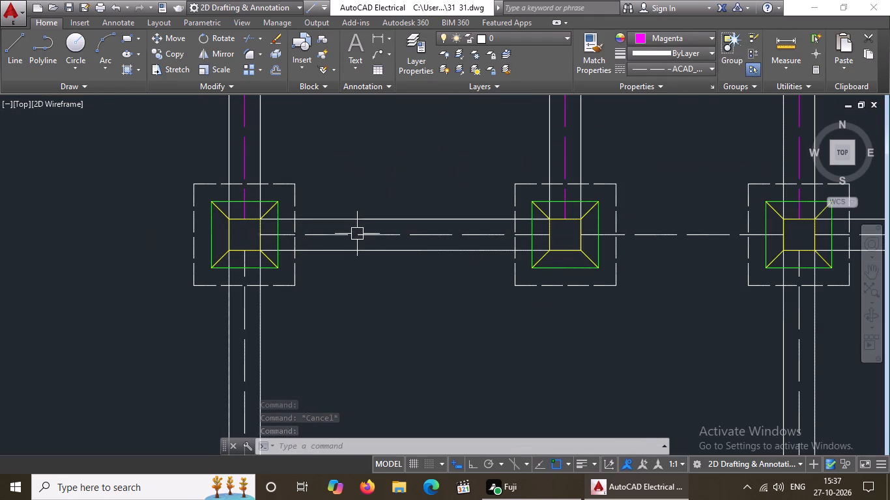
pyautogui.click(357, 233)
pyautogui.click(649, 38)
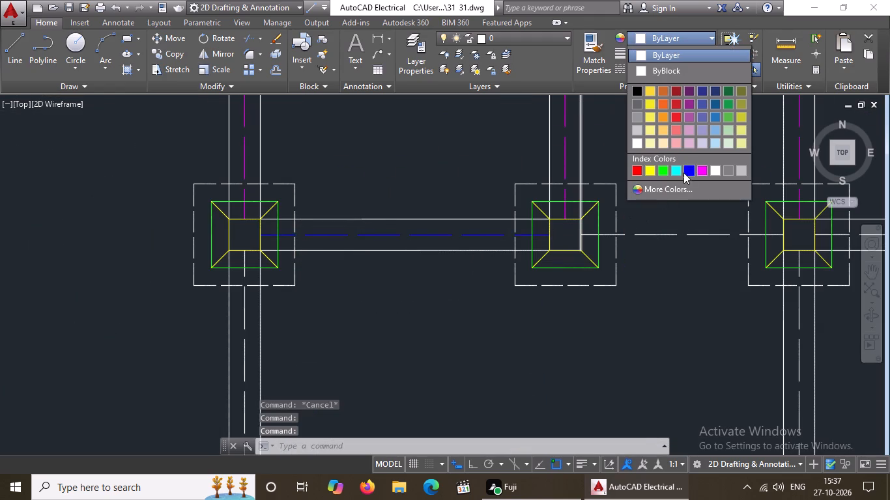
pyautogui.click(702, 163)
pyautogui.click(682, 35)
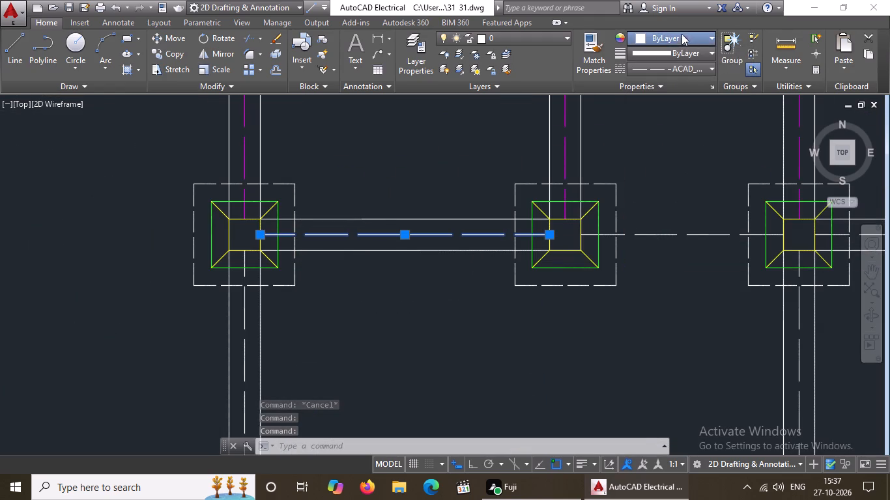
pyautogui.click(702, 170)
pyautogui.press('Escape')
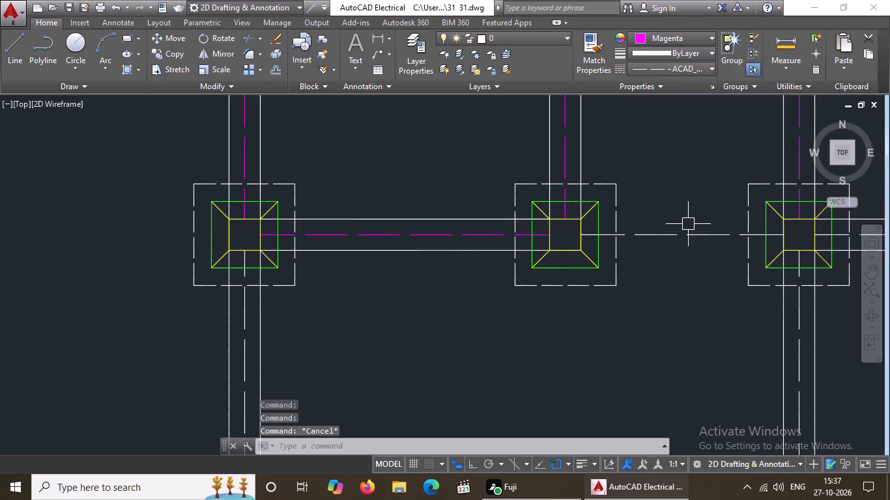
# Set the centre line crossing the open gap between that row's second and third footings to magenta.
pyautogui.moveTo(672, 218); pyautogui.dragTo(672, 224)
pyautogui.moveTo(672, 235); pyautogui.dragTo(672, 247)
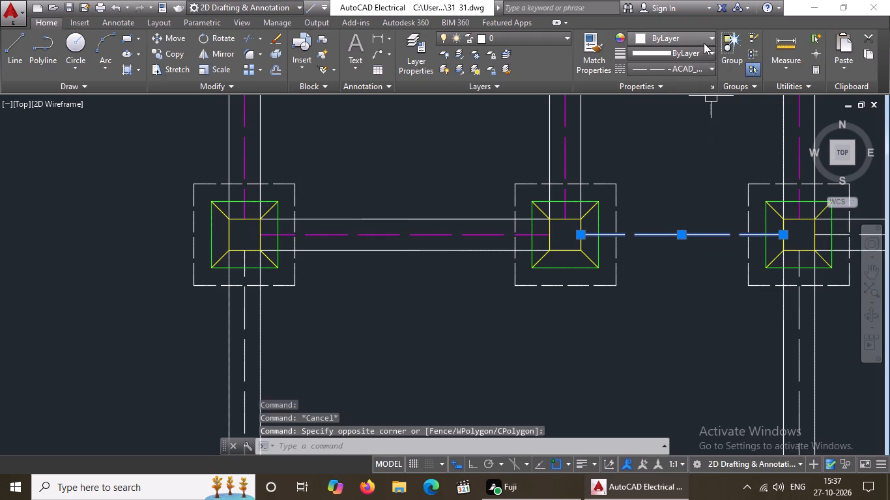
pyautogui.click(703, 40)
pyautogui.click(697, 169)
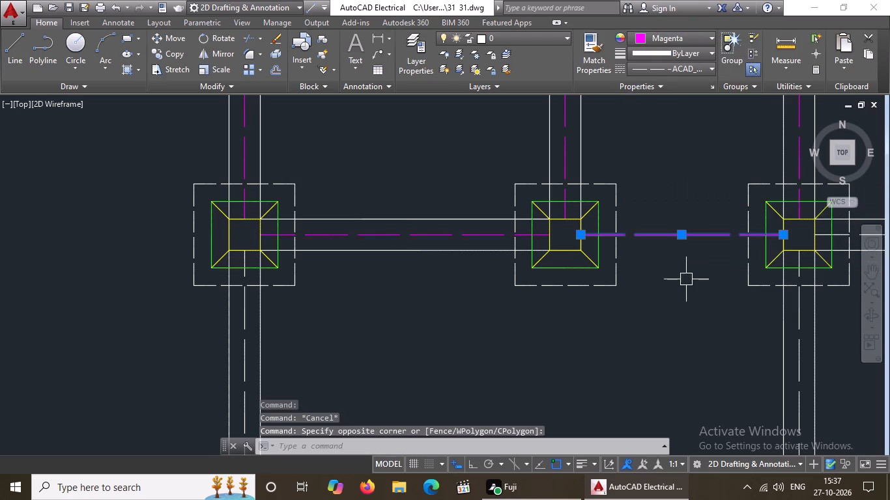
pyautogui.scroll(-4, 680, 251)
pyautogui.press('Escape')
# Set the centre line of the long horizontal beam joining that row's third and fourth footings to magenta.
pyautogui.scroll(3, 788, 229)
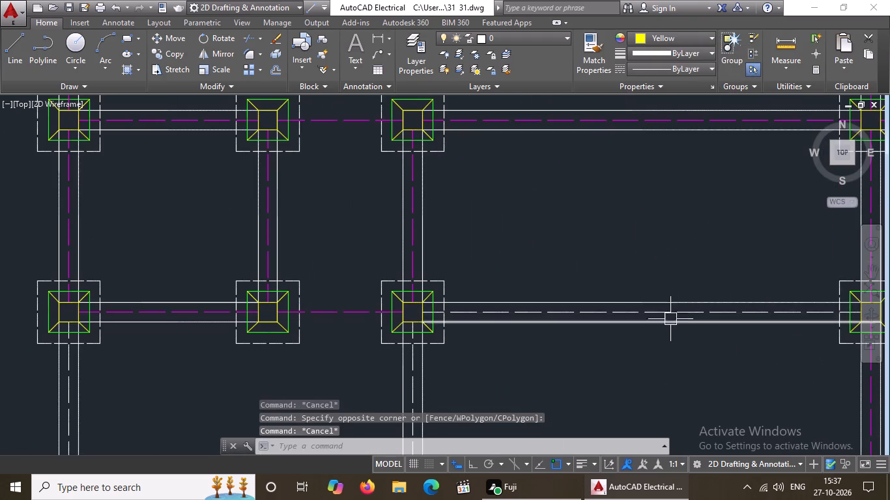
pyautogui.click(670, 311)
pyautogui.click(684, 36)
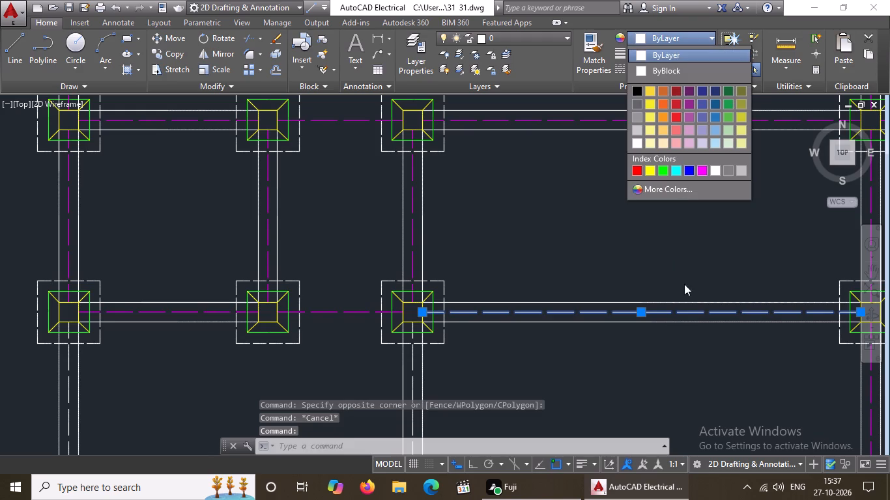
pyautogui.click(700, 167)
pyautogui.scroll(-5, 550, 291)
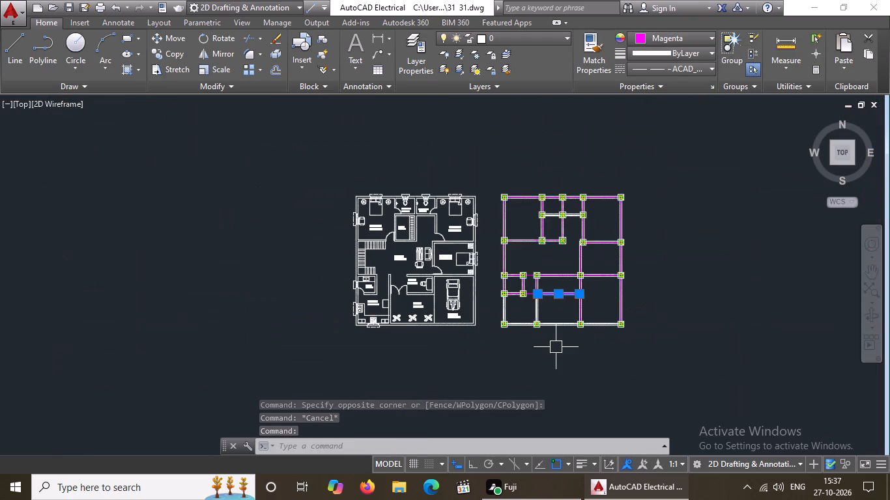
pyautogui.press('Escape')
# Set the centre line of the left edge's vertical beam between the bottom two footing rows to magenta.
pyautogui.scroll(5, 523, 301)
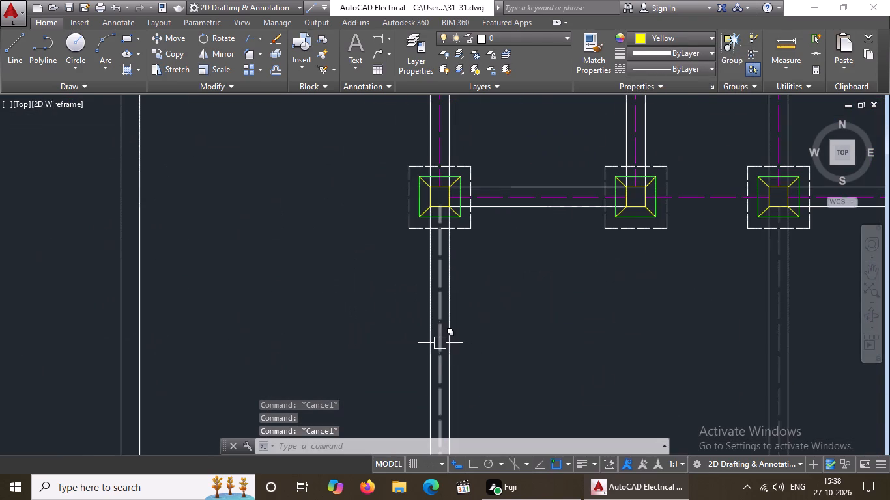
pyautogui.click(438, 341)
pyautogui.click(663, 32)
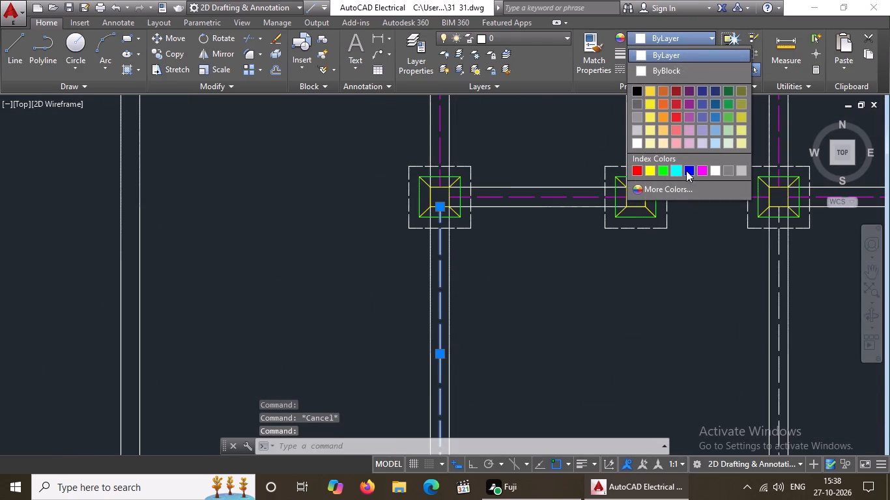
pyautogui.click(700, 169)
pyautogui.press('Escape')
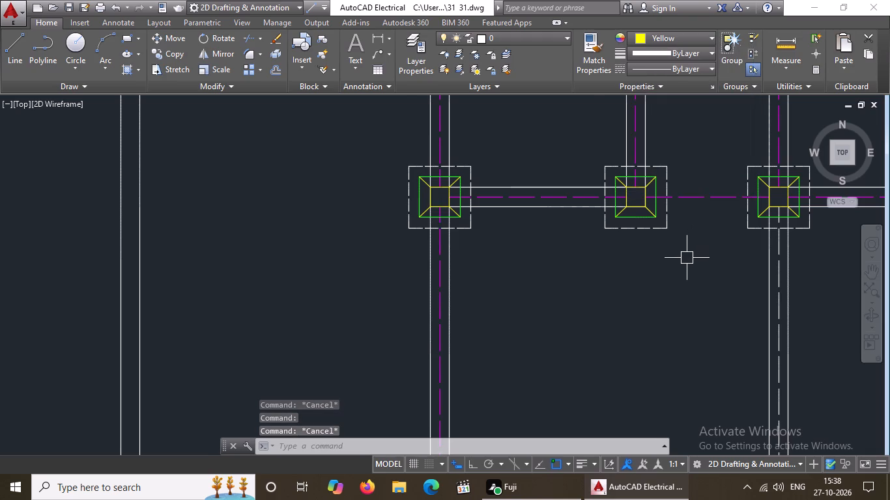
# Set the centre line of the vertical beam joining the bottom row's second footing to the row above to magenta.
pyautogui.scroll(-3, 687, 258)
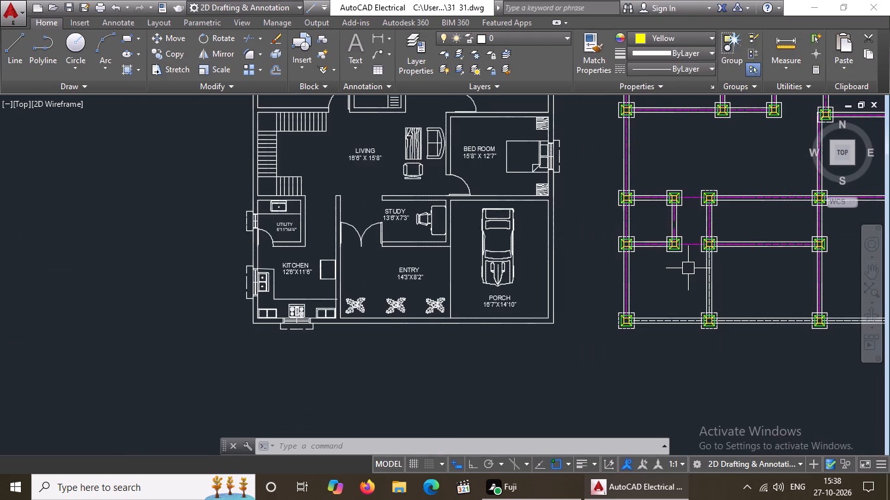
pyautogui.scroll(3, 706, 247)
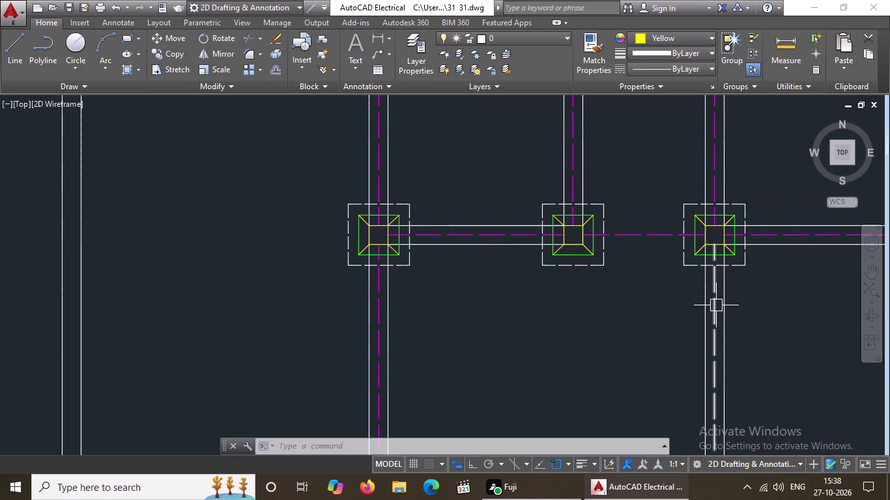
pyautogui.click(716, 305)
pyautogui.click(653, 34)
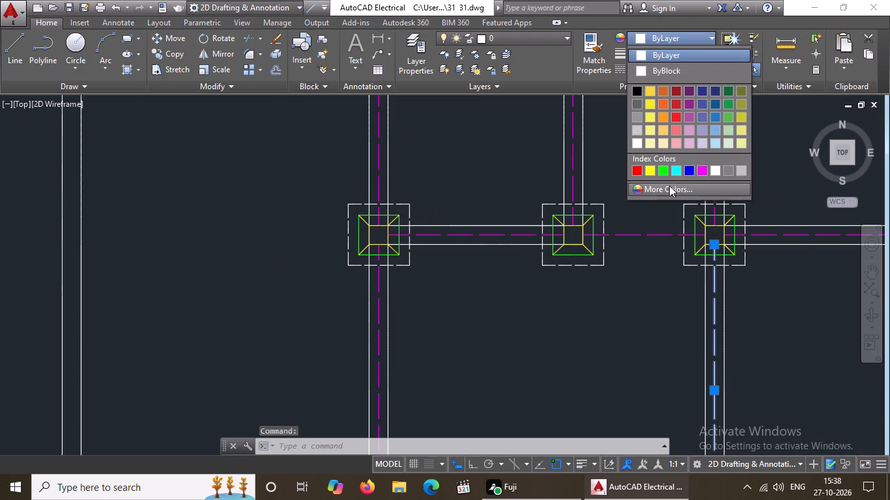
pyautogui.click(704, 171)
pyautogui.press('Escape')
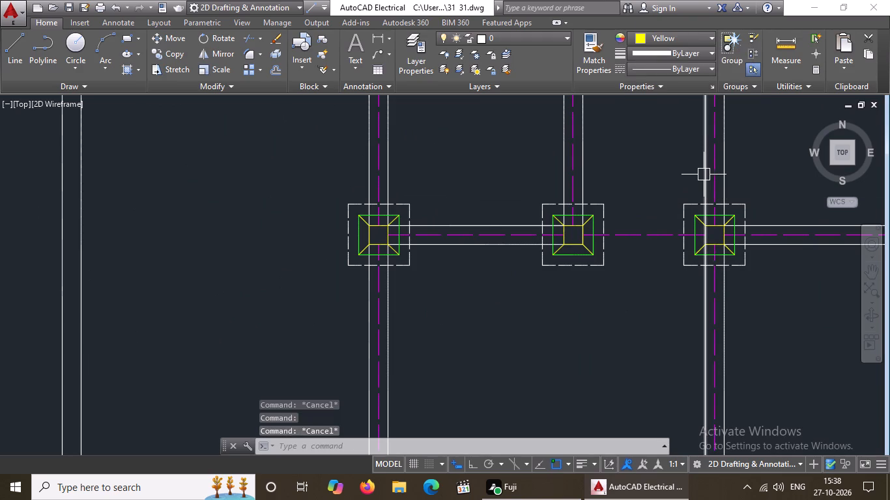
# Set the centre line of the horizontal beam between the bottom row's first and second footings to magenta.
pyautogui.scroll(-3, 704, 175)
pyautogui.scroll(3, 720, 264)
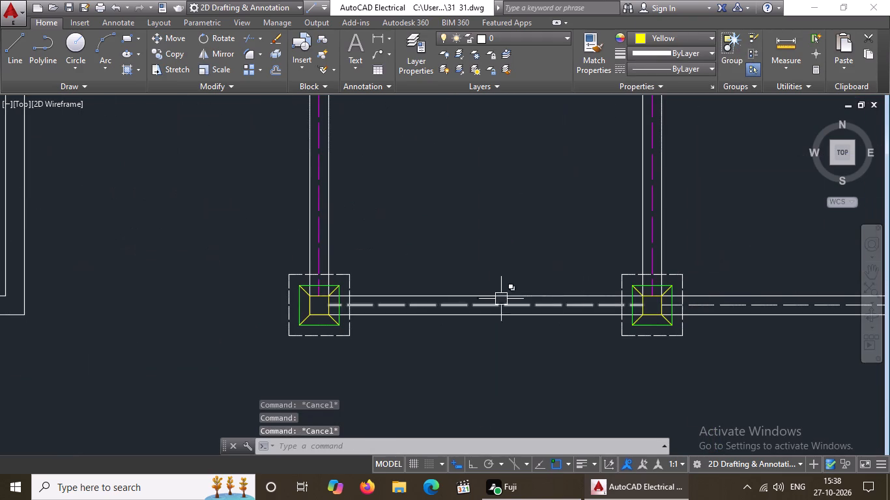
pyautogui.click(507, 303)
pyautogui.click(659, 34)
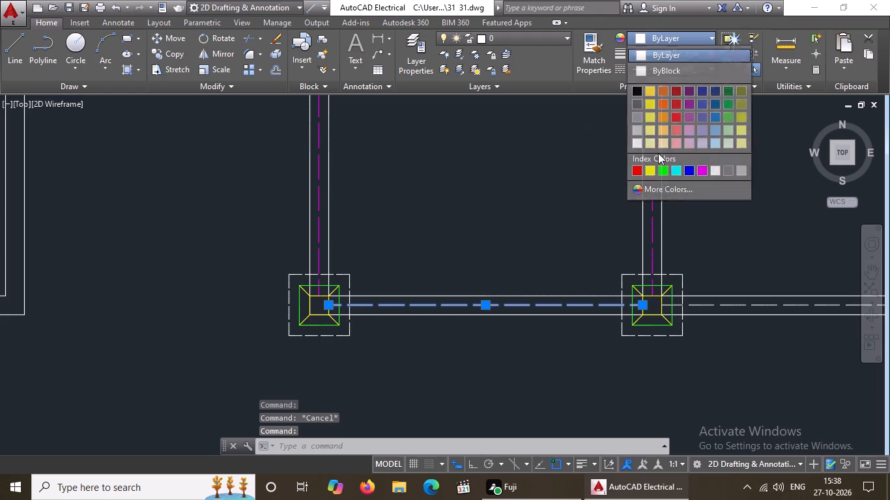
pyautogui.click(704, 168)
pyautogui.scroll(-3, 547, 206)
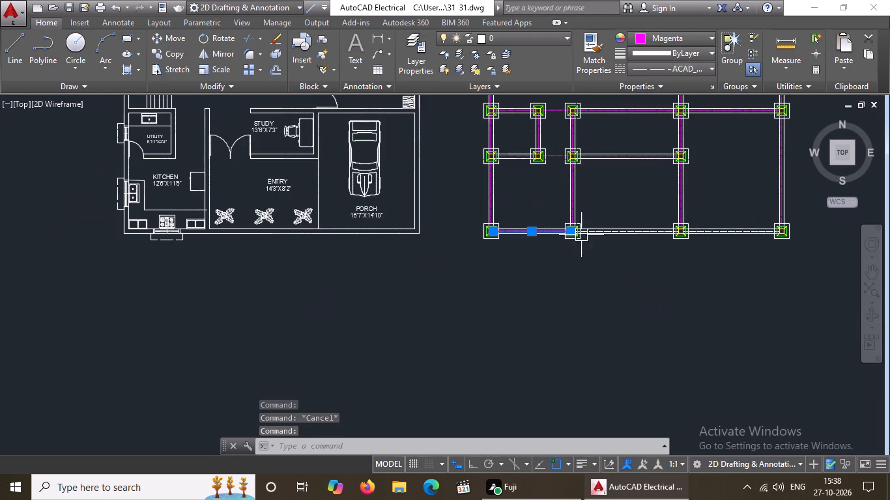
pyautogui.press('Escape')
# Set the centre line of the horizontal beam between the bottom row's second and third footings to magenta.
pyautogui.scroll(3, 630, 234)
pyautogui.click(618, 219)
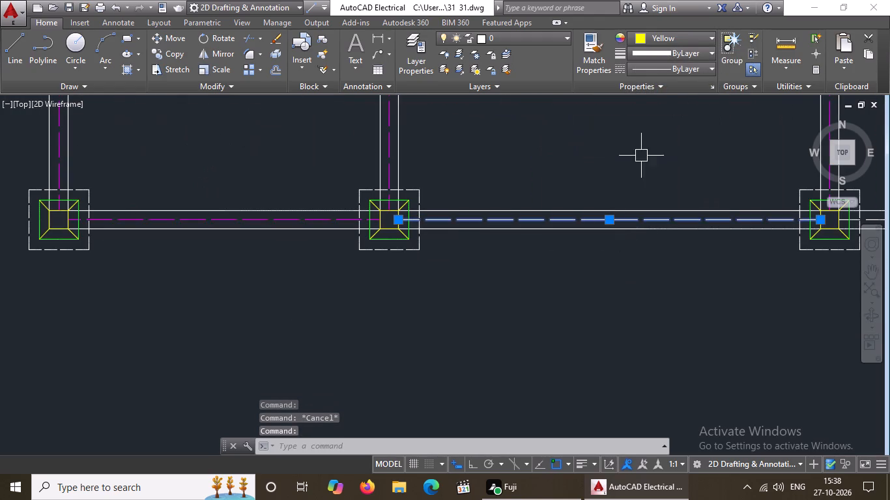
pyautogui.click(684, 37)
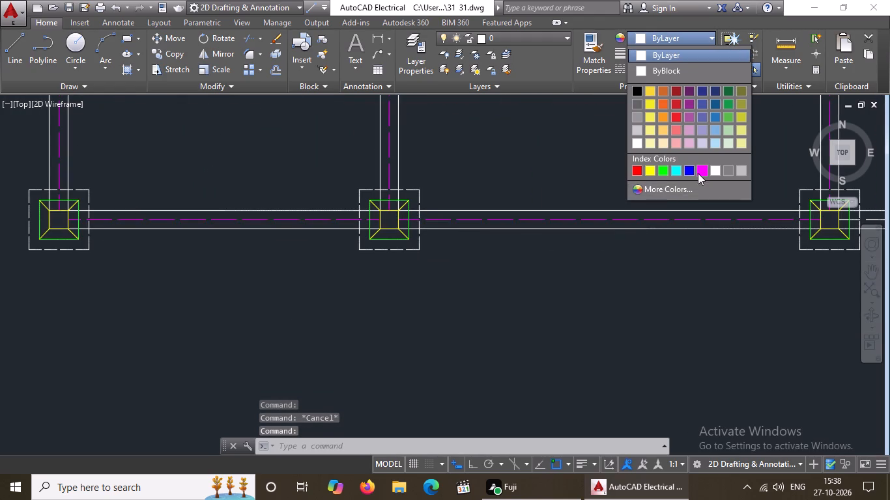
pyautogui.click(701, 169)
pyautogui.scroll(-2, 591, 297)
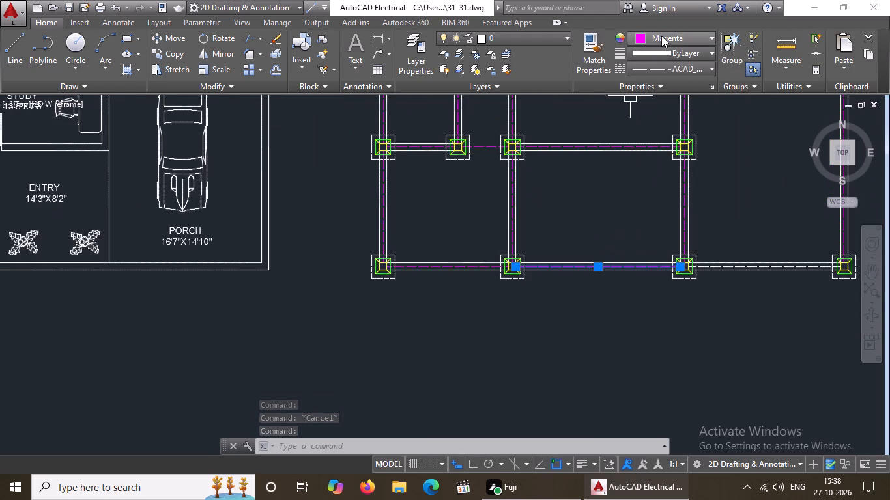
pyautogui.click(661, 37)
pyautogui.press('Escape')
pyautogui.scroll(1, 718, 268)
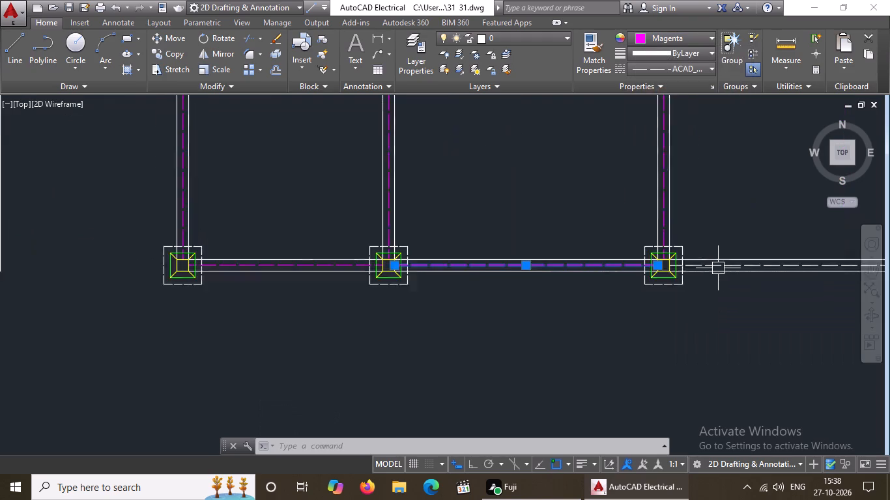
pyautogui.scroll(1, 718, 268)
pyautogui.press('Escape')
# Set the centre line of the horizontal beam between the bottom row's third and fourth footings to magenta.
pyautogui.click(711, 266)
pyautogui.click(693, 34)
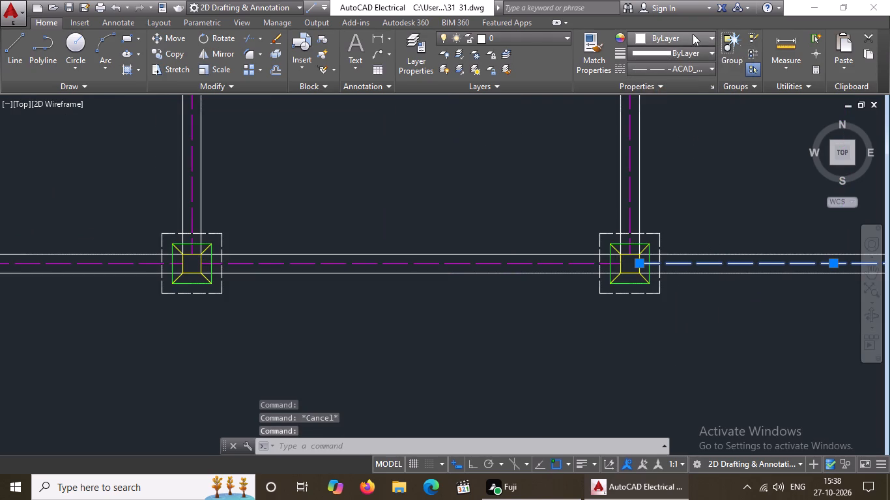
pyautogui.click(704, 166)
pyautogui.press('Escape')
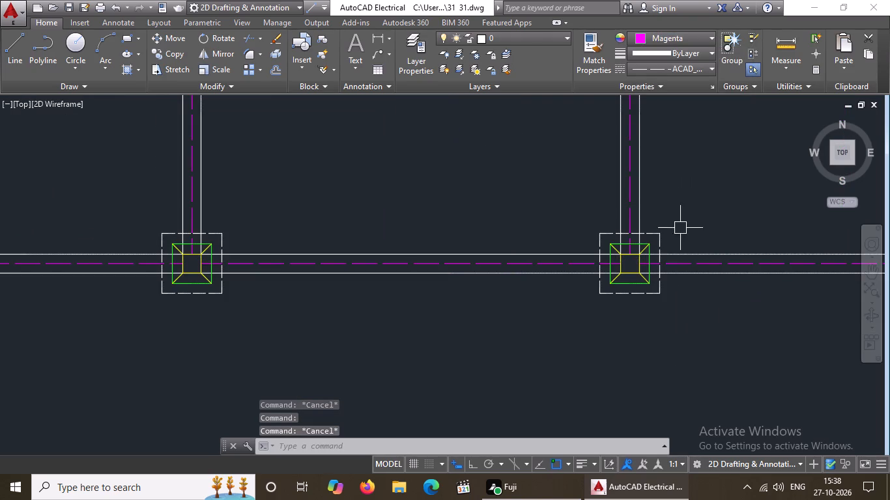
# Set the bottom and left sides of the dashed outer outline around the bottom row's first footing to magenta.
pyautogui.scroll(-2, 590, 311)
pyautogui.scroll(2, 240, 310)
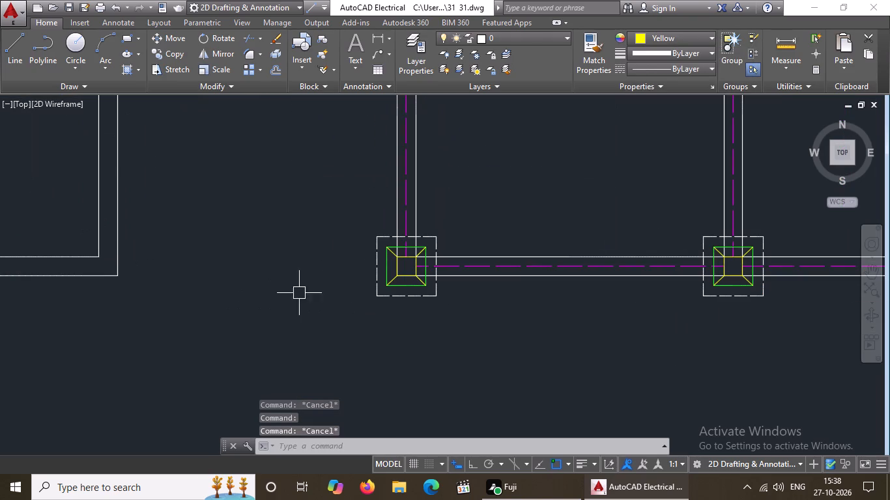
pyautogui.click(391, 299)
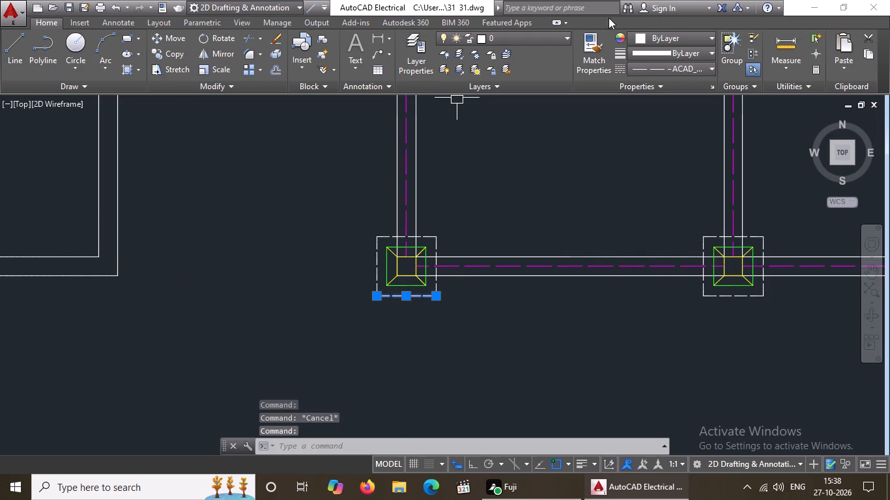
pyautogui.click(648, 36)
pyautogui.click(700, 167)
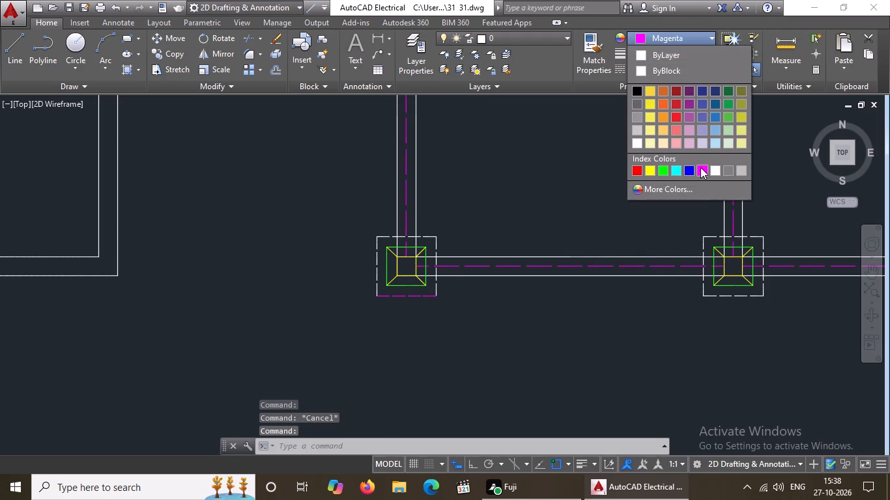
pyautogui.press('Escape')
pyautogui.click(379, 258)
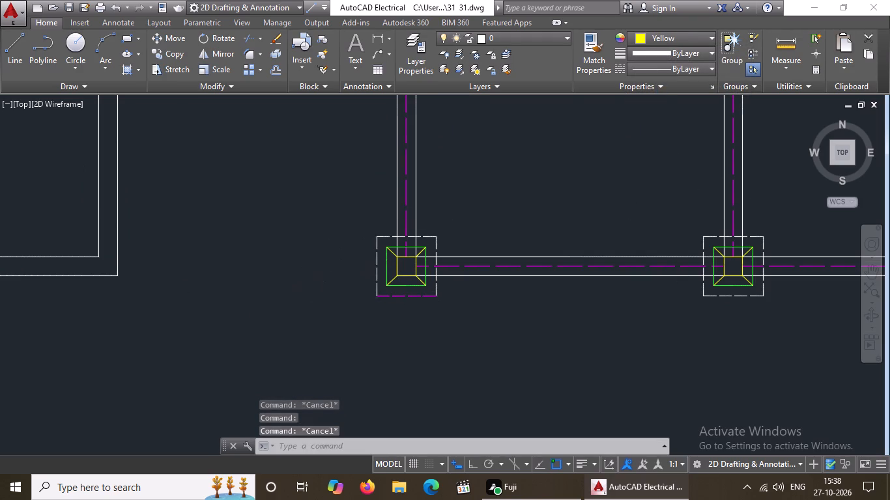
pyautogui.click(706, 43)
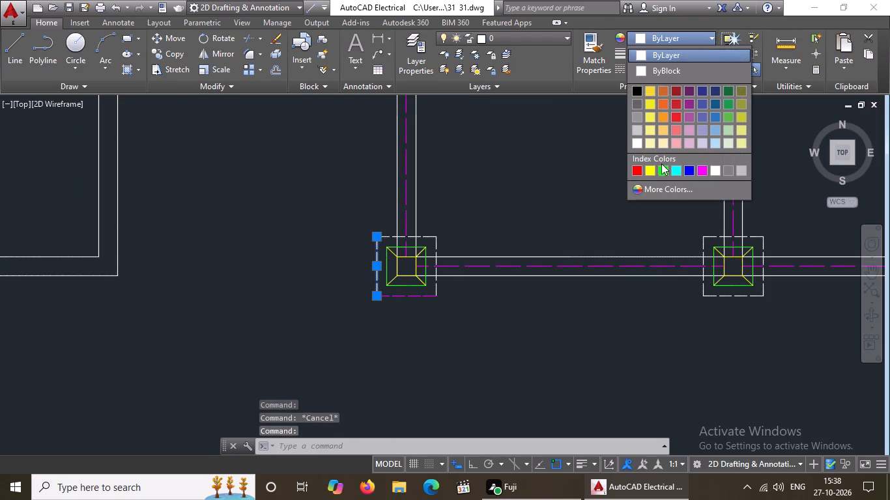
pyautogui.click(702, 167)
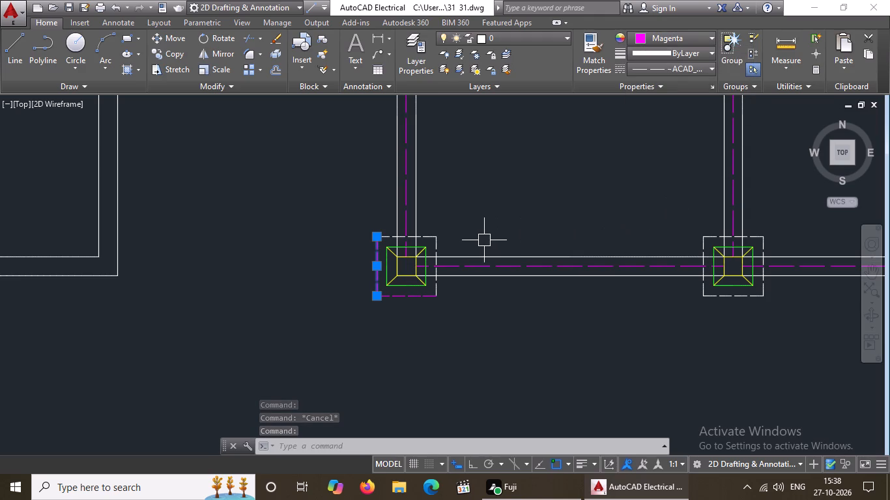
pyautogui.press('Escape')
# Set the right and top sides of that footing's dashed outer outline to magenta.
pyautogui.click(431, 234)
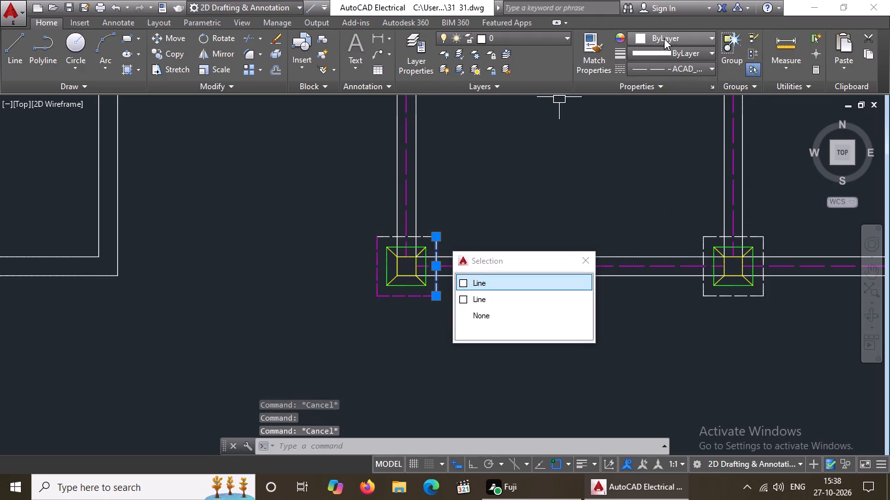
pyautogui.click(665, 38)
pyautogui.click(700, 166)
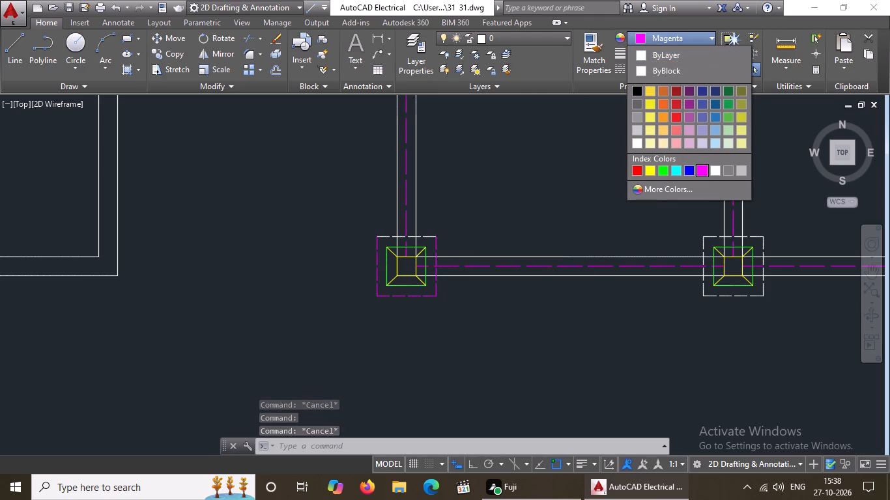
pyautogui.press('Escape')
pyautogui.scroll(2, 342, 243)
pyautogui.click(450, 227)
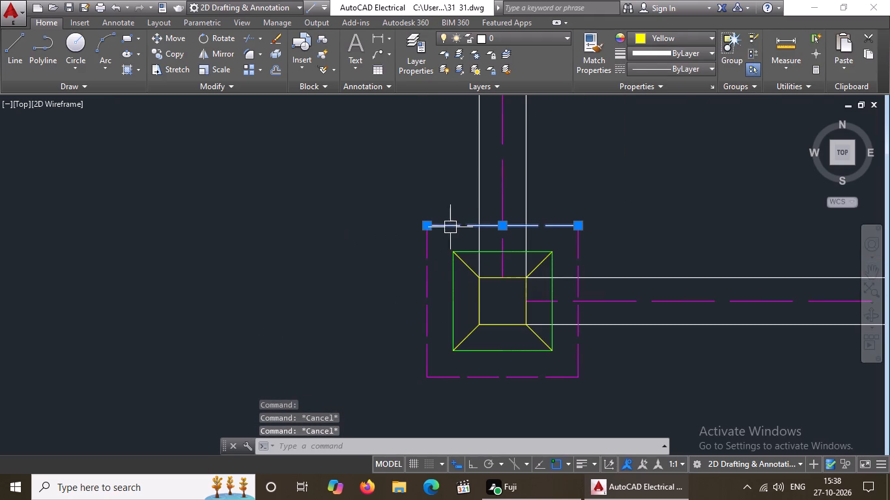
pyautogui.click(698, 35)
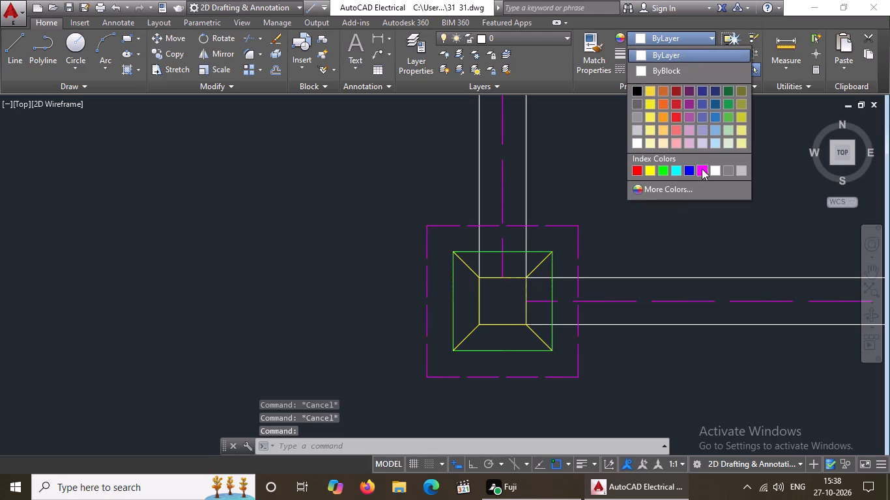
pyautogui.click(702, 168)
pyautogui.scroll(-4, 548, 252)
pyautogui.press('Escape')
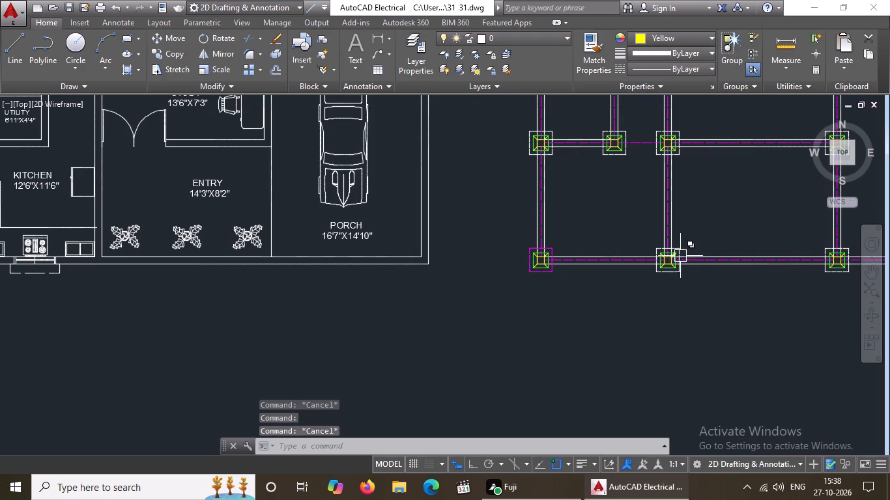
# Hatch the inner column square of the footing plan's top-left footing with the SOLID pattern and ByBlock colour.
pyautogui.scroll(3, 681, 240)
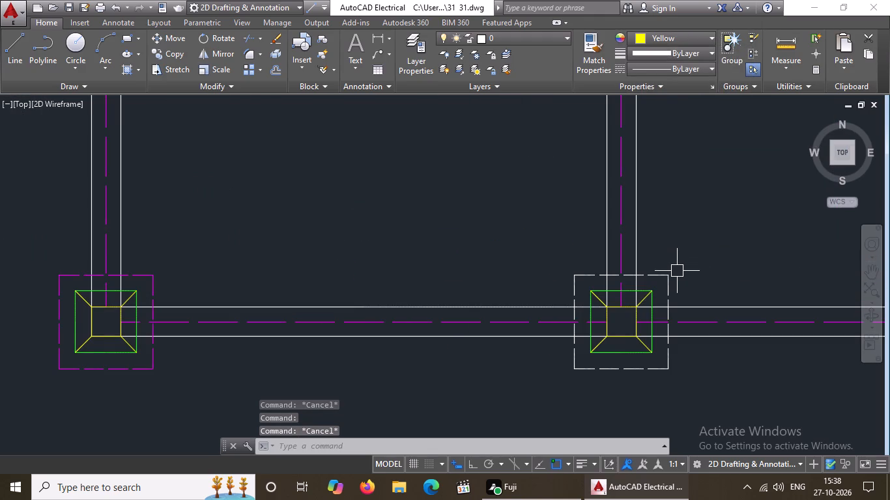
pyautogui.scroll(-7, 659, 281)
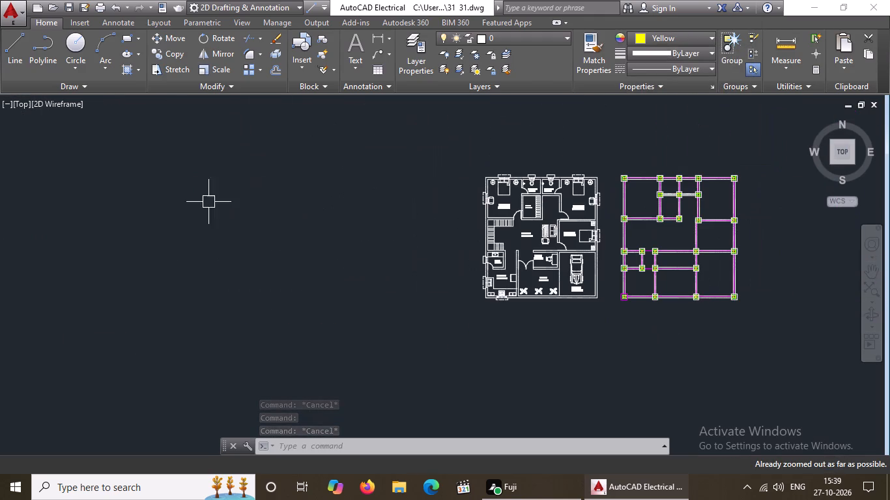
pyautogui.click(137, 67)
pyautogui.click(137, 89)
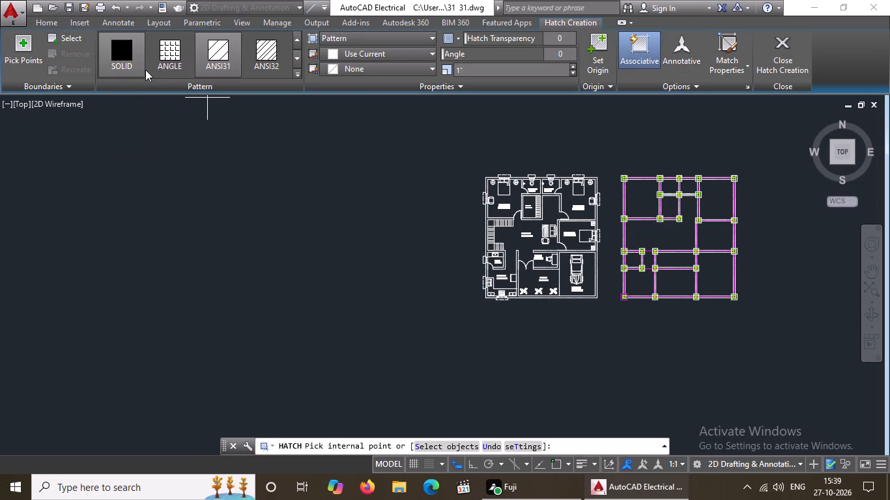
pyautogui.click(111, 55)
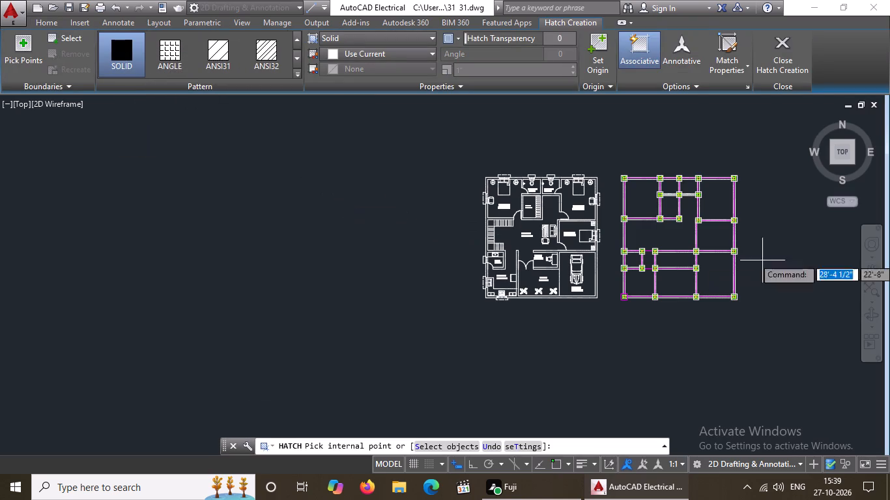
pyautogui.scroll(3, 708, 152)
pyautogui.scroll(2, 334, 175)
pyautogui.scroll(2, 474, 249)
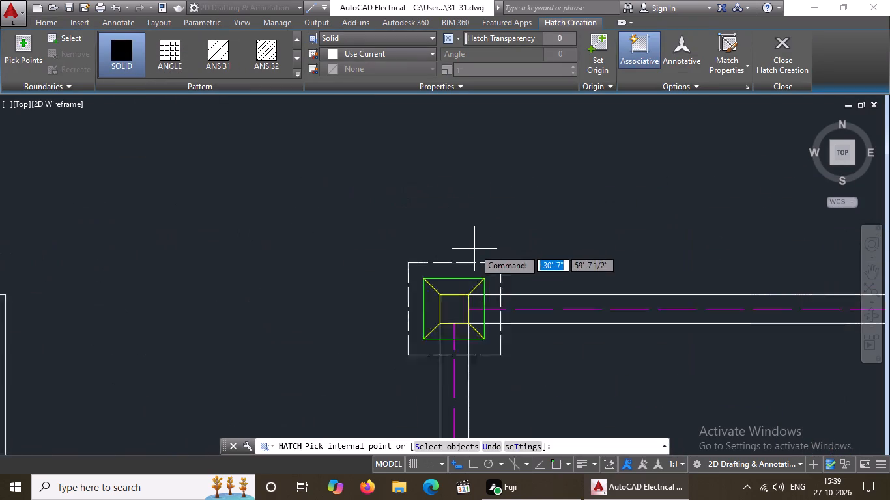
pyautogui.click(362, 49)
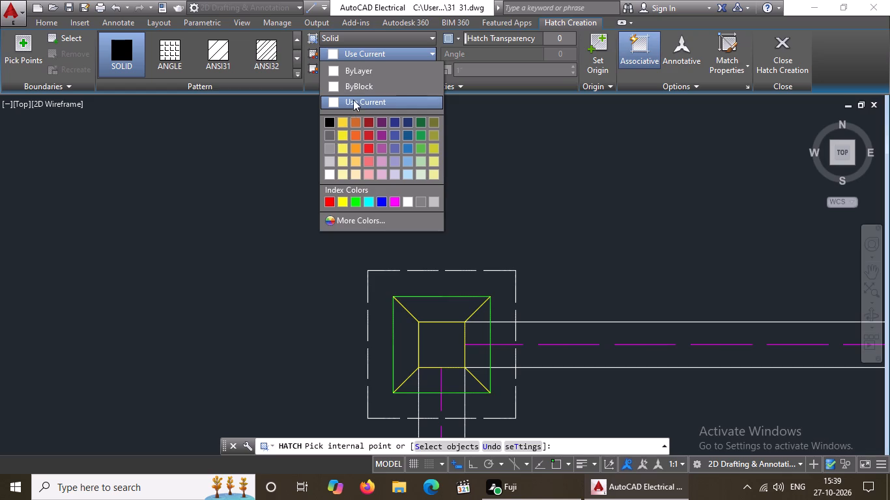
pyautogui.click(360, 86)
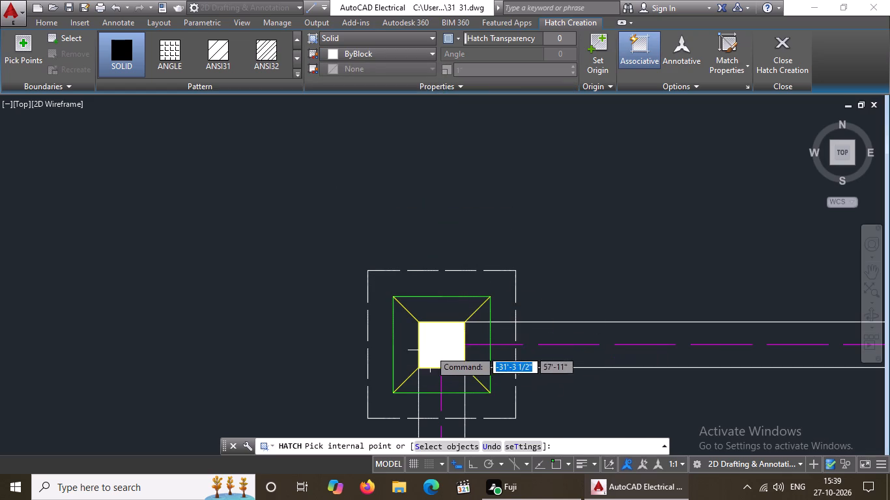
pyautogui.click(434, 343)
# Add the same solid hatch to the inner column squares of the top row's second and third footings.
pyautogui.scroll(-4, 448, 333)
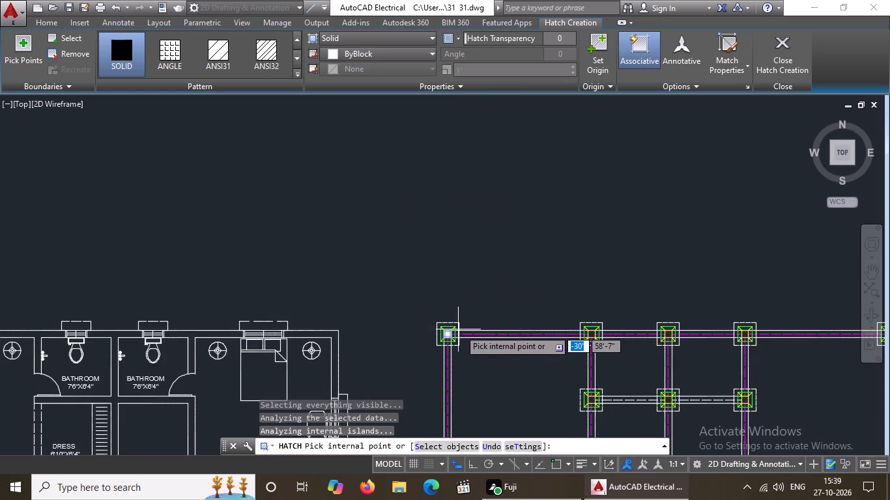
pyautogui.scroll(3, 578, 327)
pyautogui.scroll(2, 646, 367)
pyautogui.click(609, 352)
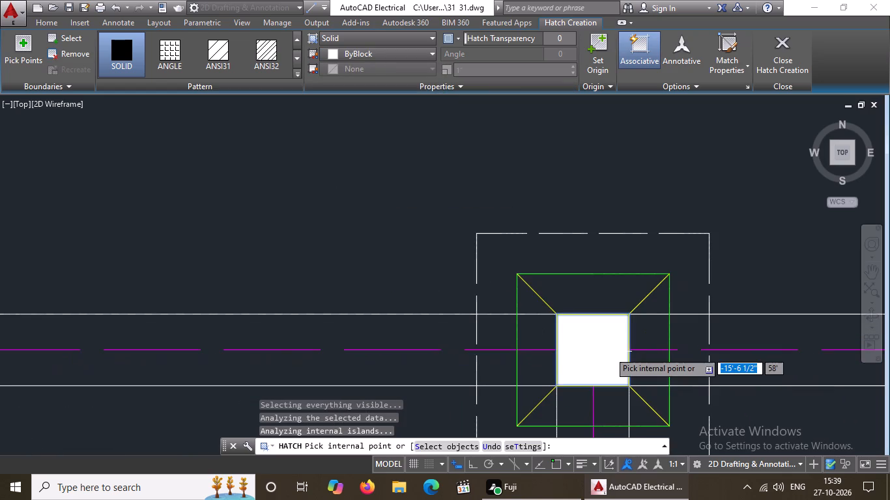
pyautogui.scroll(-6, 609, 352)
pyautogui.scroll(3, 710, 347)
pyautogui.scroll(2, 660, 380)
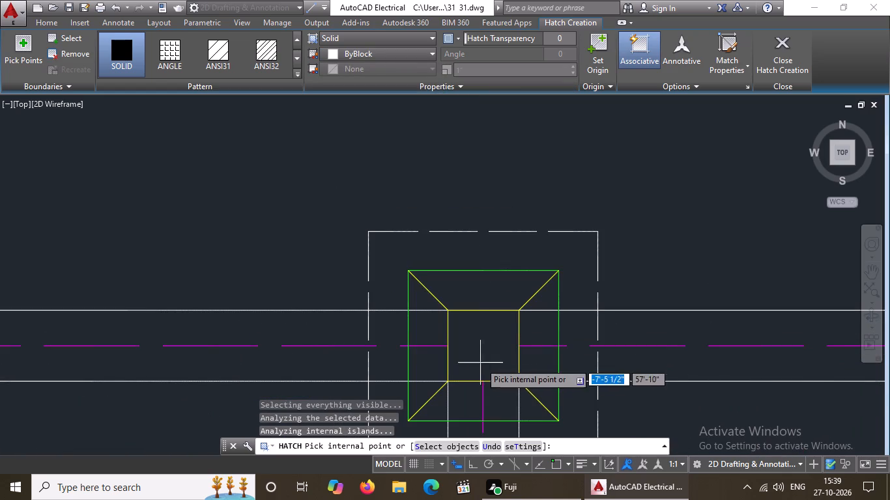
pyautogui.click(478, 335)
# Add the solid hatch to the inner column squares of the top row's fourth and fifth footings.
pyautogui.scroll(-7, 479, 340)
pyautogui.scroll(1, 530, 345)
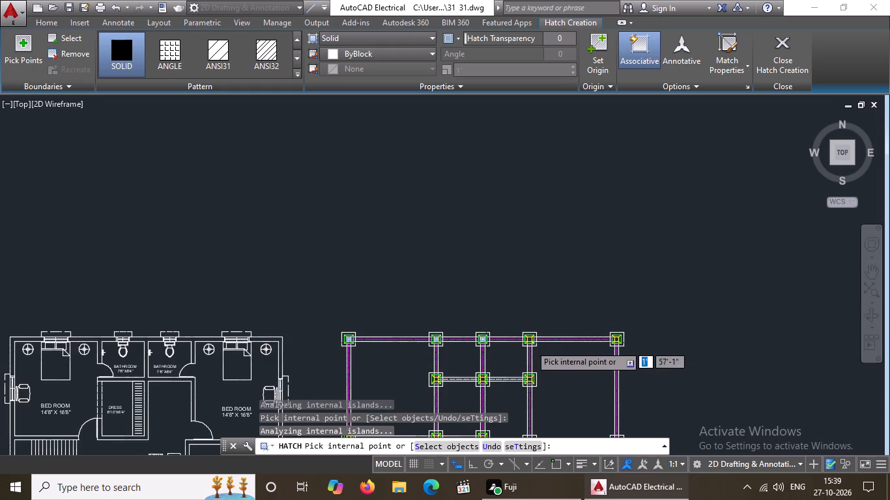
pyautogui.scroll(6, 530, 345)
pyautogui.click(520, 330)
pyautogui.scroll(-4, 520, 331)
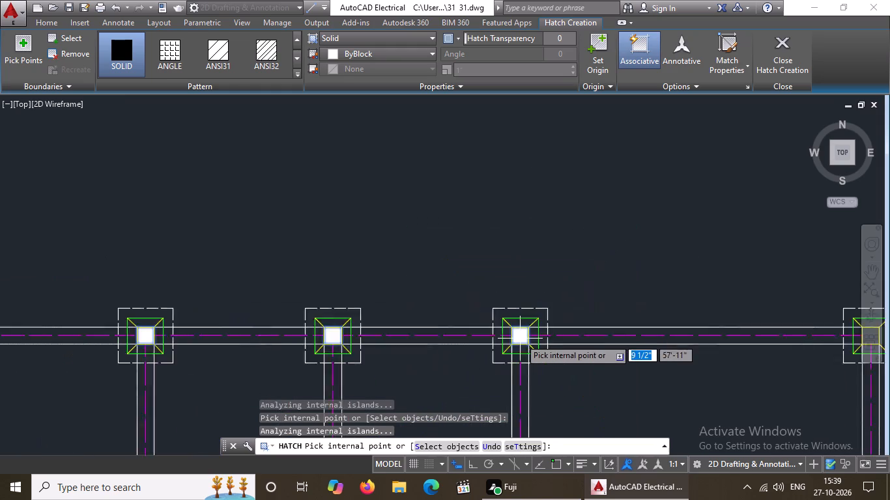
pyautogui.scroll(-2, 520, 339)
pyautogui.scroll(5, 654, 338)
pyautogui.click(659, 346)
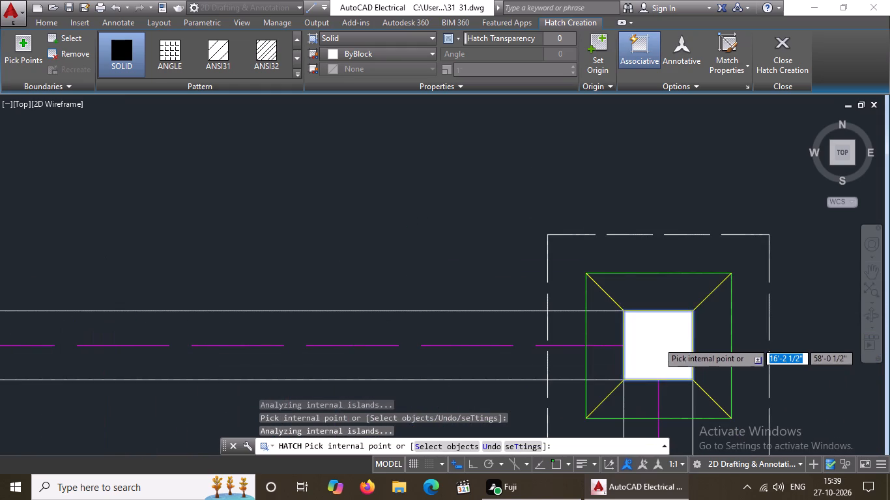
# Add the solid hatch to the inner column squares of the three footings in the second row.
pyautogui.scroll(-6, 658, 337)
pyautogui.scroll(3, 506, 382)
pyautogui.scroll(4, 392, 363)
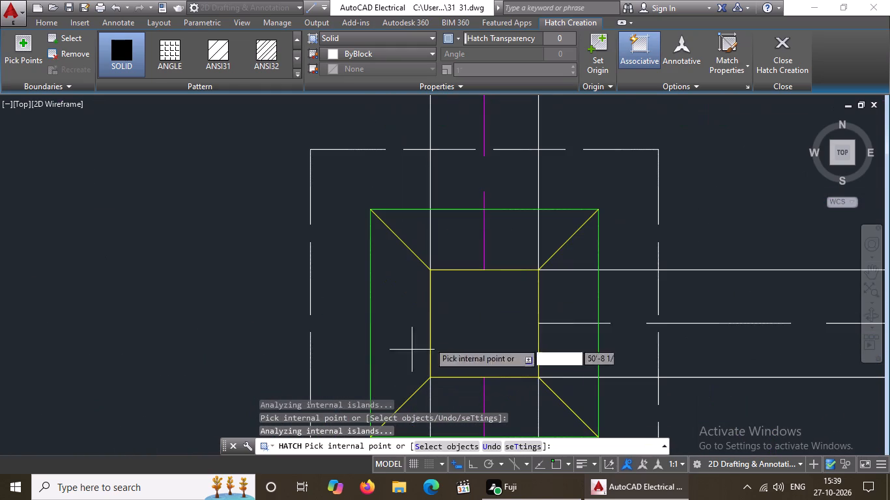
pyautogui.click(492, 313)
pyautogui.scroll(-5, 492, 312)
pyautogui.scroll(3, 626, 326)
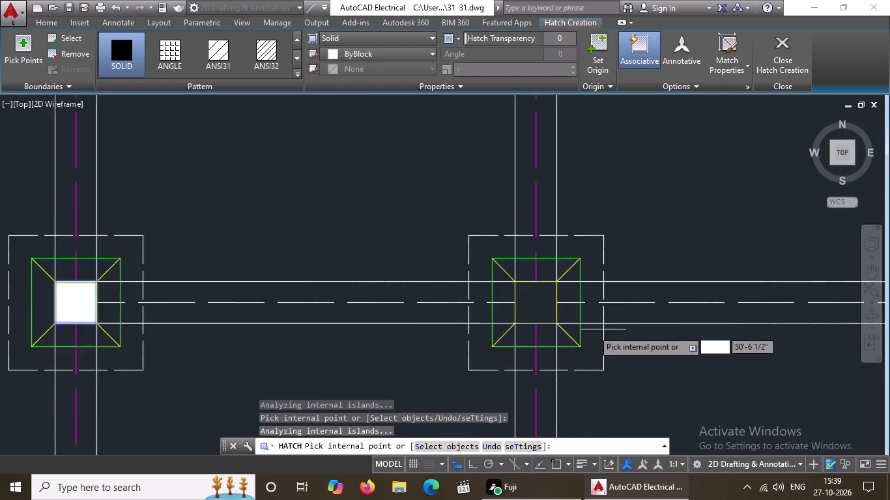
pyautogui.scroll(2, 582, 332)
pyautogui.click(495, 262)
pyautogui.scroll(-5, 496, 271)
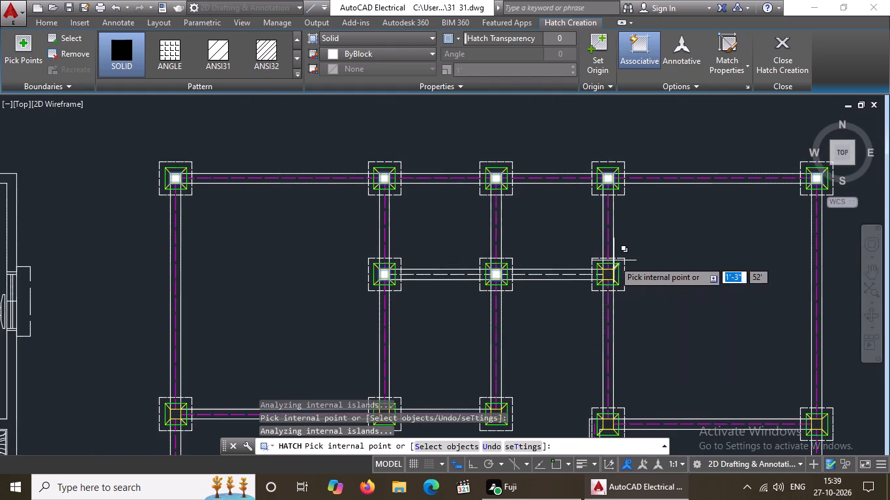
pyautogui.scroll(3, 616, 260)
pyautogui.scroll(2, 566, 302)
pyautogui.click(588, 337)
# Add the solid hatch to the inner column squares of the third row's first, second and third footings.
pyautogui.scroll(-4, 603, 316)
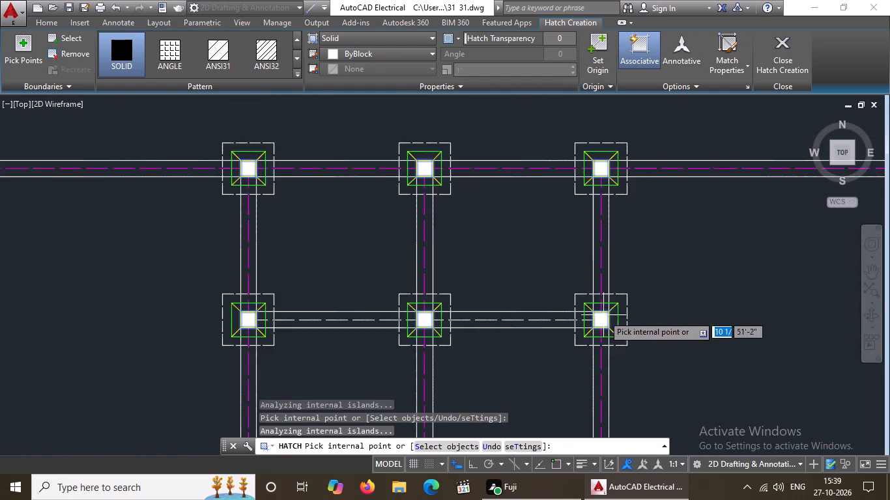
pyautogui.scroll(-4, 605, 314)
pyautogui.scroll(7, 434, 370)
pyautogui.click(440, 369)
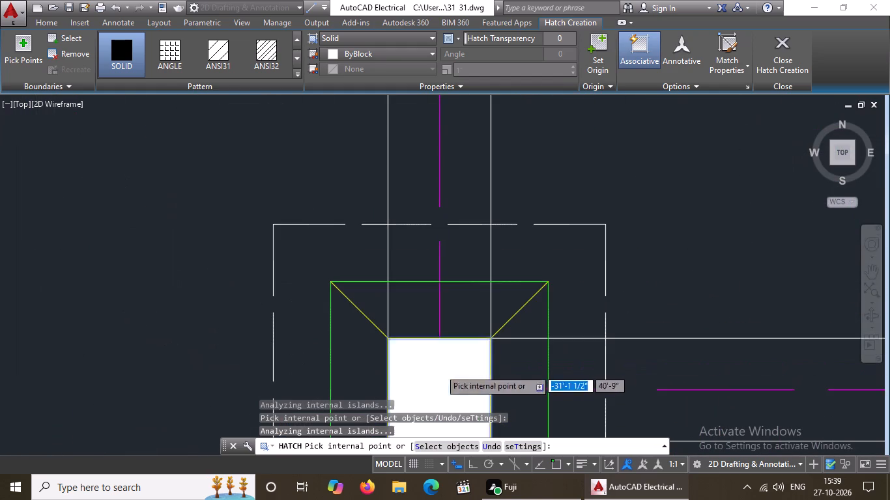
pyautogui.scroll(-5, 471, 328)
pyautogui.scroll(4, 678, 347)
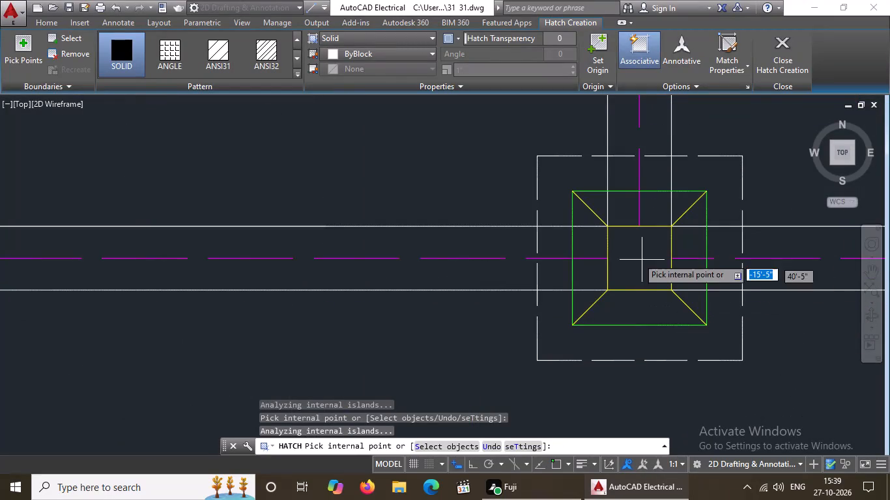
pyautogui.click(629, 250)
pyautogui.scroll(-4, 632, 264)
pyautogui.scroll(-4, 633, 333)
pyautogui.scroll(1, 686, 312)
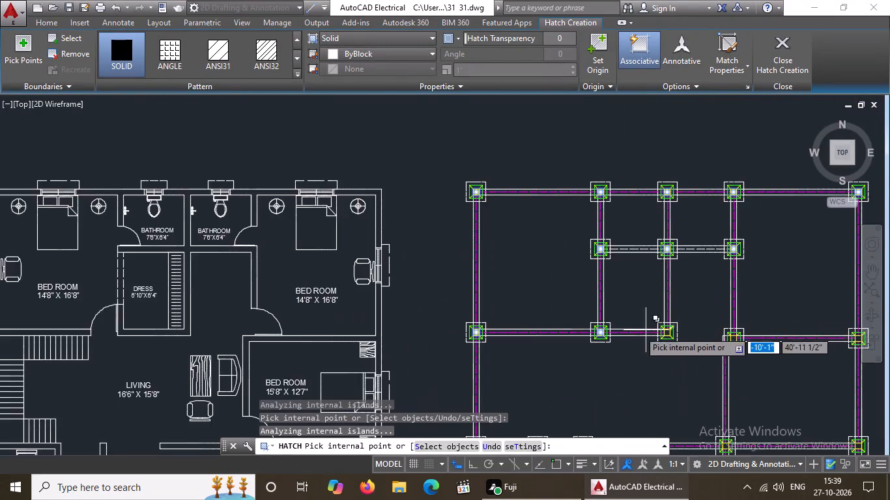
pyautogui.scroll(2, 635, 331)
pyautogui.scroll(2, 715, 347)
pyautogui.click(717, 310)
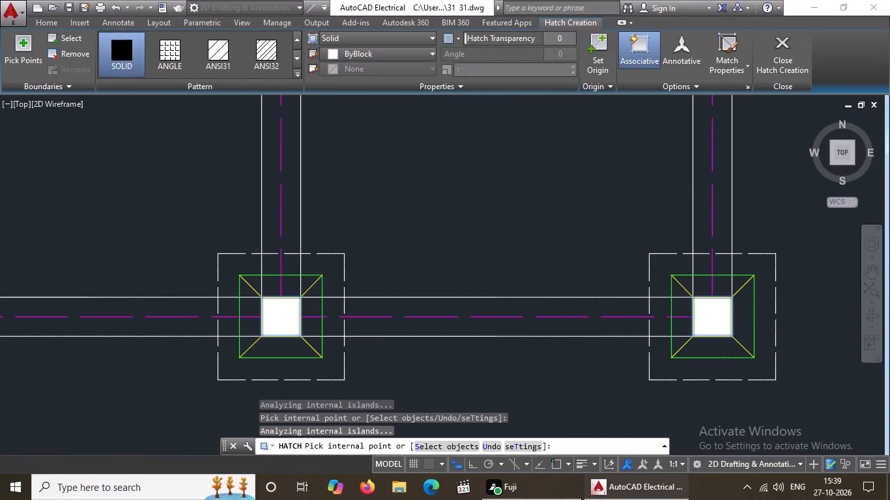
# Add the solid hatch to the column squares of the two slightly lower footings at the third row's right end.
pyautogui.scroll(-5, 662, 352)
pyautogui.scroll(4, 703, 365)
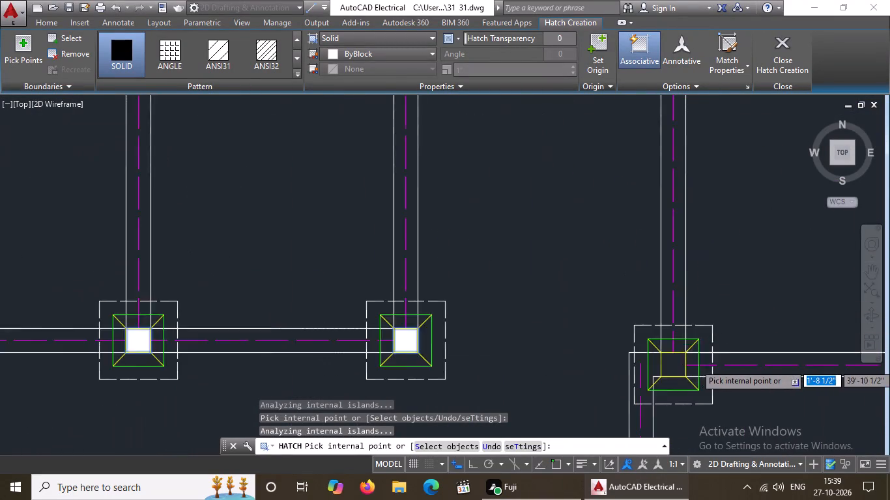
pyautogui.scroll(2, 703, 364)
pyautogui.click(565, 370)
pyautogui.scroll(-7, 568, 367)
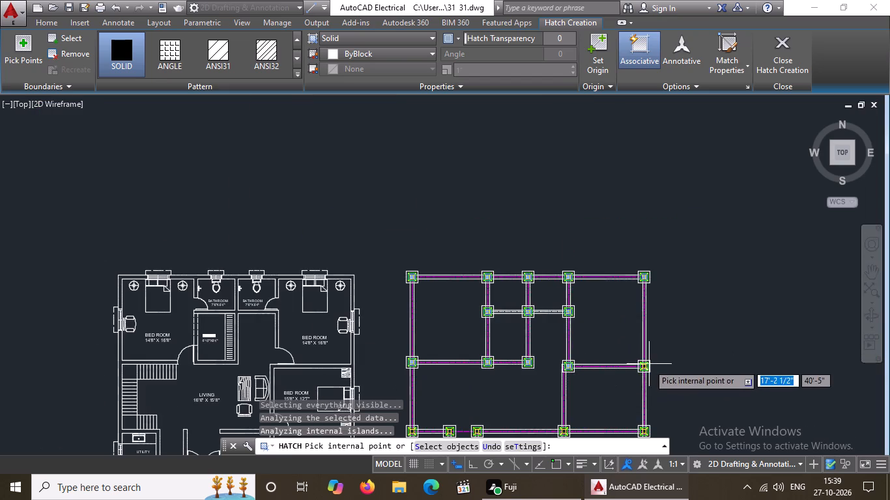
pyautogui.scroll(5, 647, 365)
pyautogui.click(672, 368)
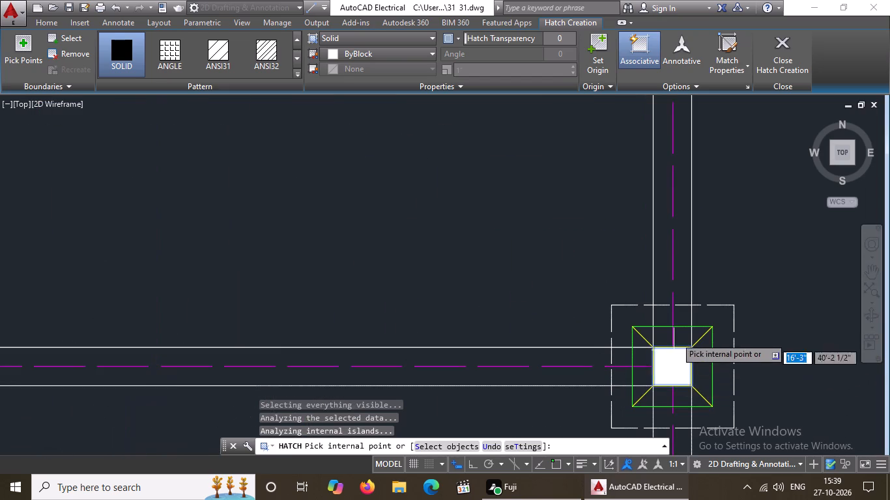
# Add the solid hatch to the inner column squares of the fourth row's two rightmost footings.
pyautogui.scroll(-7, 677, 330)
pyautogui.scroll(6, 668, 361)
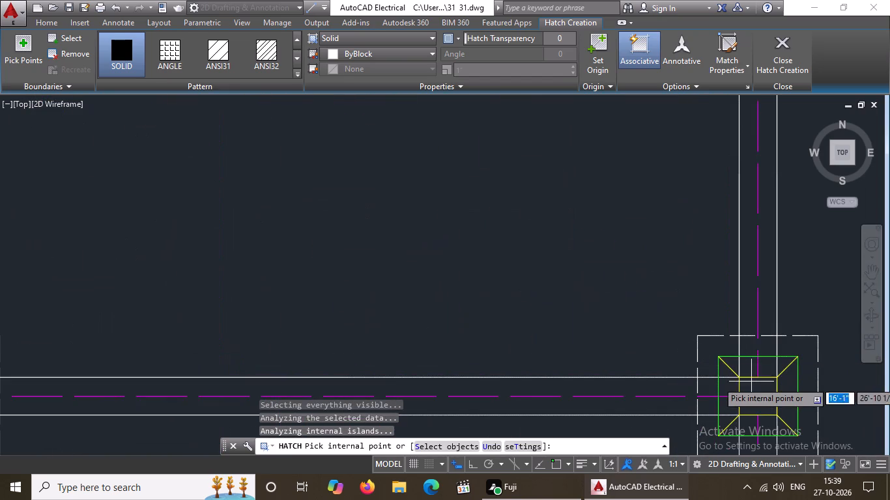
pyautogui.click(753, 393)
pyautogui.scroll(-6, 726, 376)
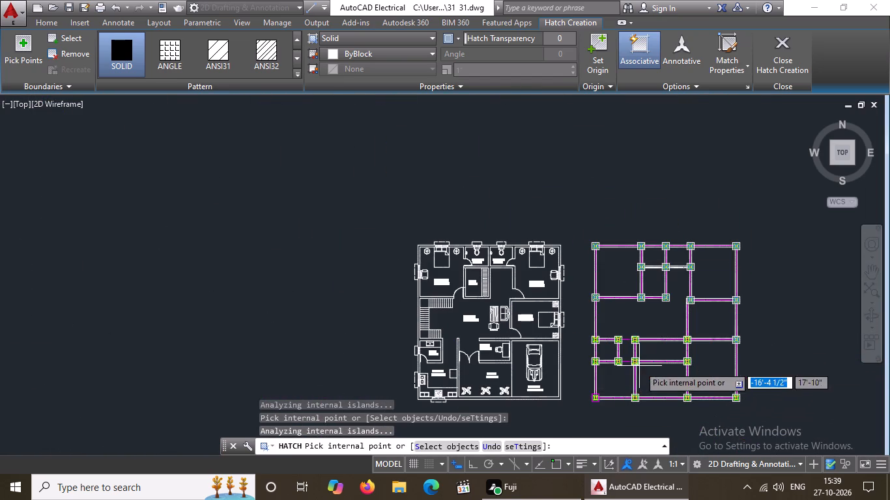
pyautogui.scroll(3, 716, 344)
pyautogui.scroll(2, 618, 342)
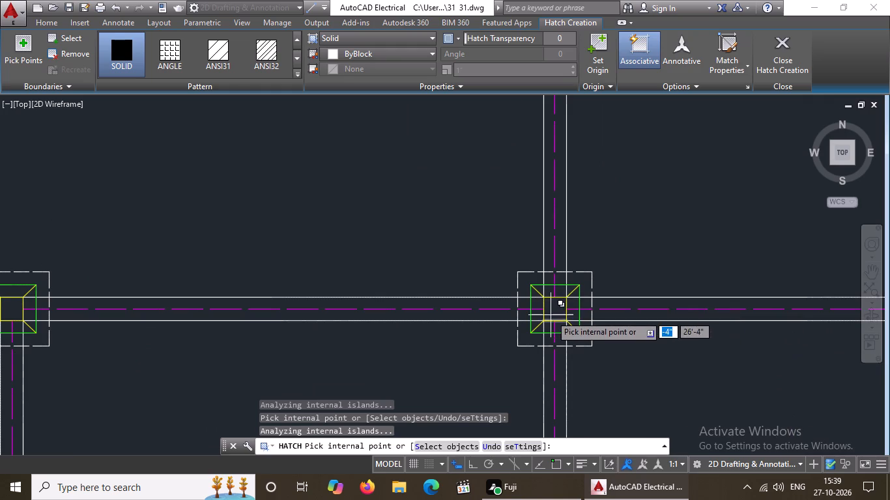
pyautogui.click(556, 311)
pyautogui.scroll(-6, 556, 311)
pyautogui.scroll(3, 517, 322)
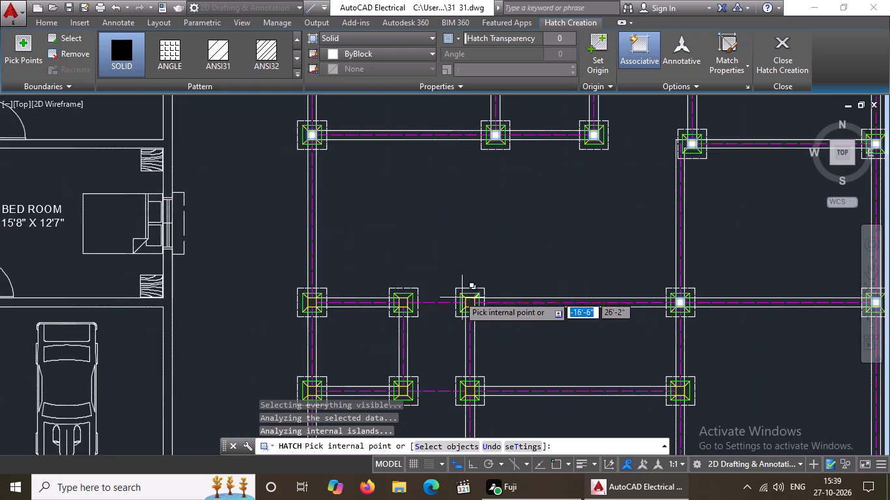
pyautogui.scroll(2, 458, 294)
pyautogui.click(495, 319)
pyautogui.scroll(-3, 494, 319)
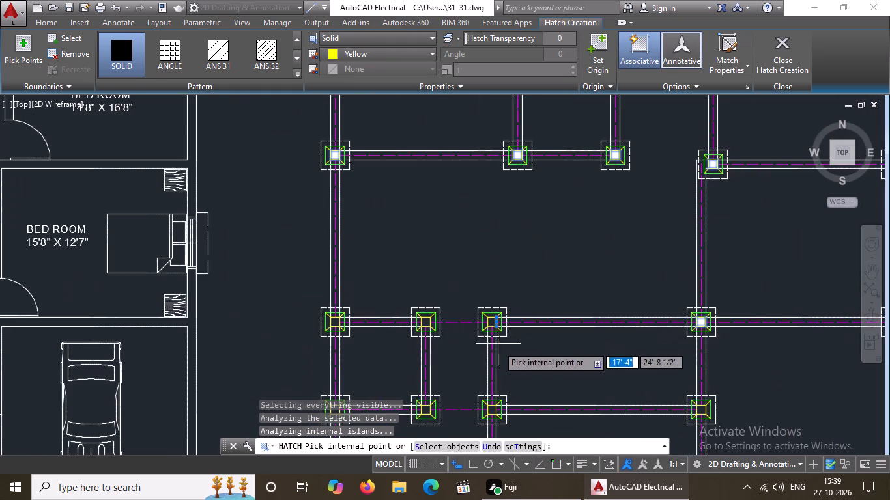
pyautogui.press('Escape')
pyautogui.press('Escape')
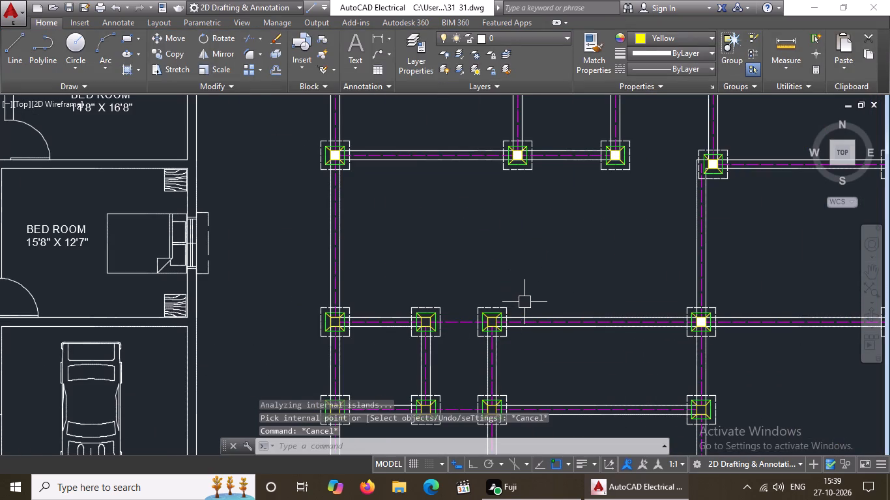
# Hatch the inner column square of the fourth row's first footing with the SOLID pattern and ByBlock colour.
pyautogui.scroll(-1, 526, 303)
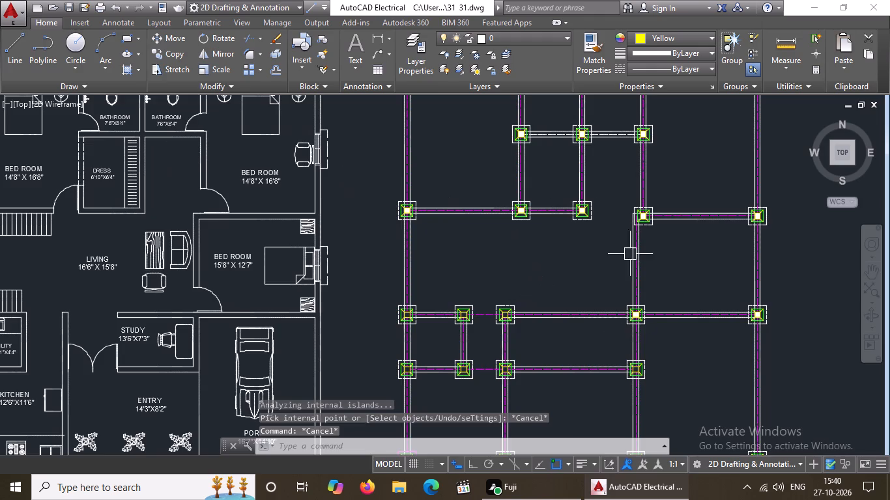
pyautogui.scroll(-1, 450, 359)
pyautogui.click(137, 68)
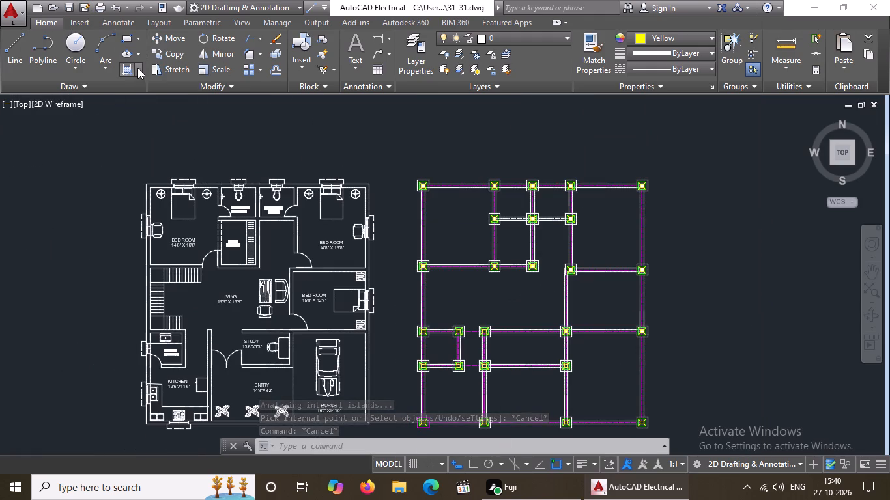
pyautogui.click(137, 90)
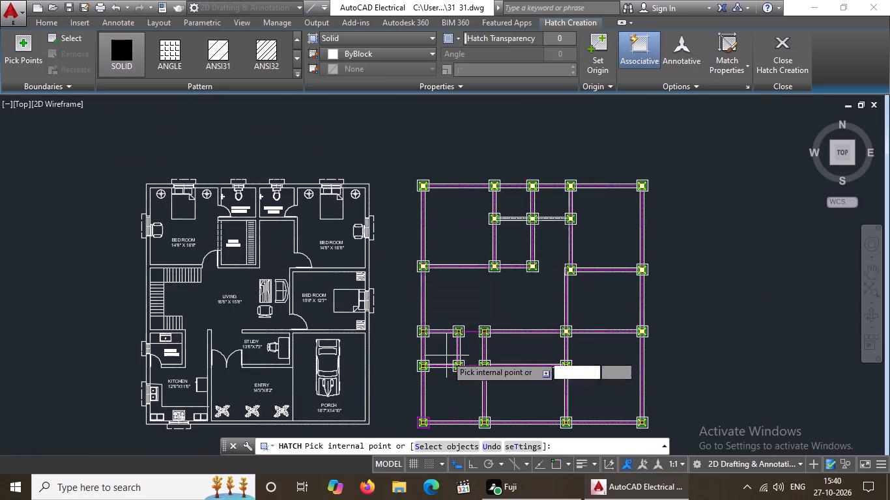
pyautogui.scroll(4, 465, 342)
pyautogui.scroll(1, 410, 322)
pyautogui.scroll(-4, 216, 247)
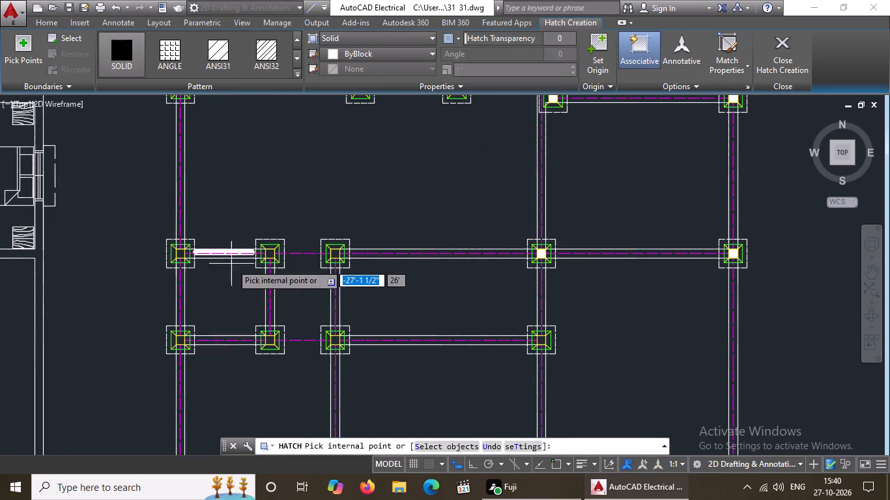
pyautogui.scroll(-2, 192, 171)
pyautogui.scroll(2, 190, 138)
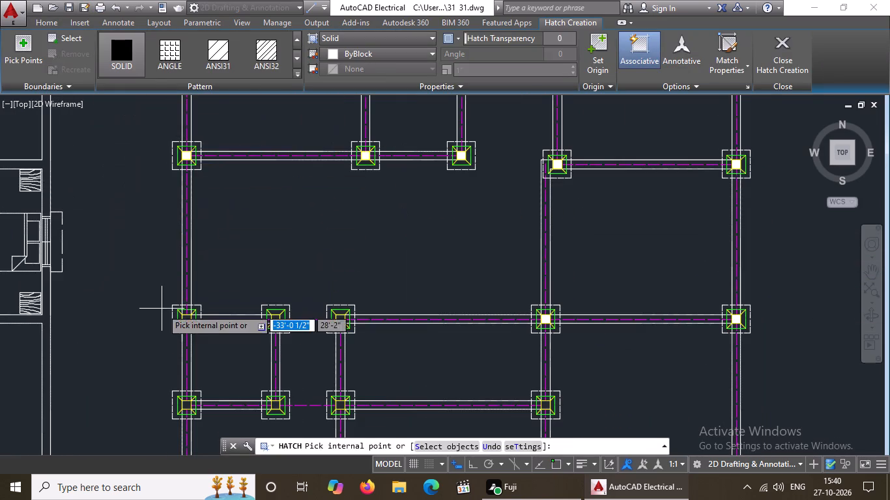
pyautogui.scroll(4, 161, 313)
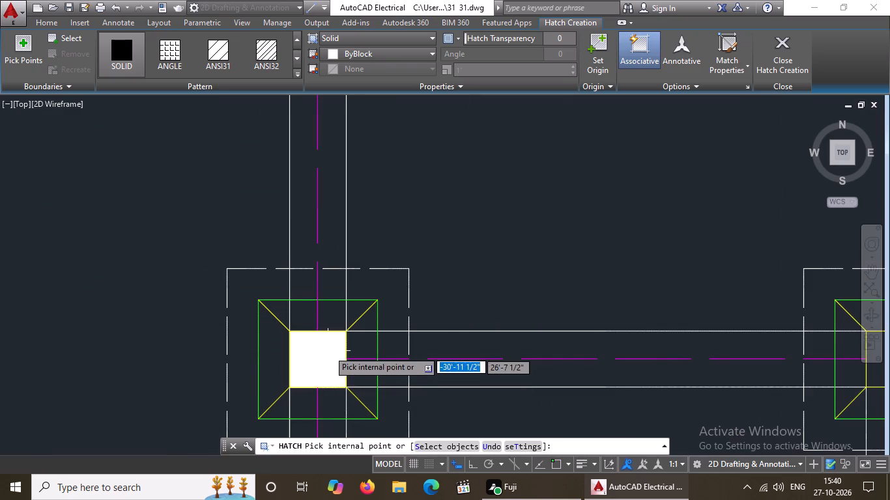
pyautogui.click(328, 350)
# Add the same solid hatch to the inner column squares of the fourth row's second and third footings.
pyautogui.scroll(-6, 328, 350)
pyautogui.scroll(3, 400, 350)
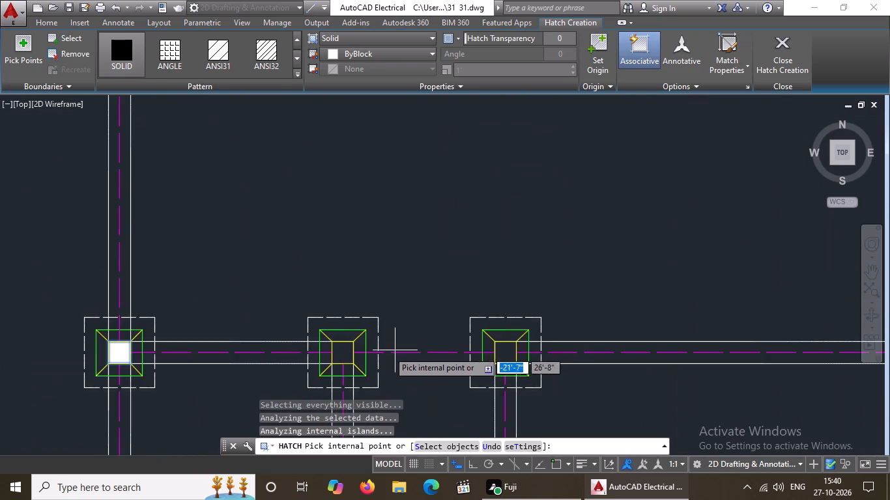
pyautogui.scroll(3, 350, 354)
pyautogui.click(330, 355)
pyautogui.scroll(-6, 330, 354)
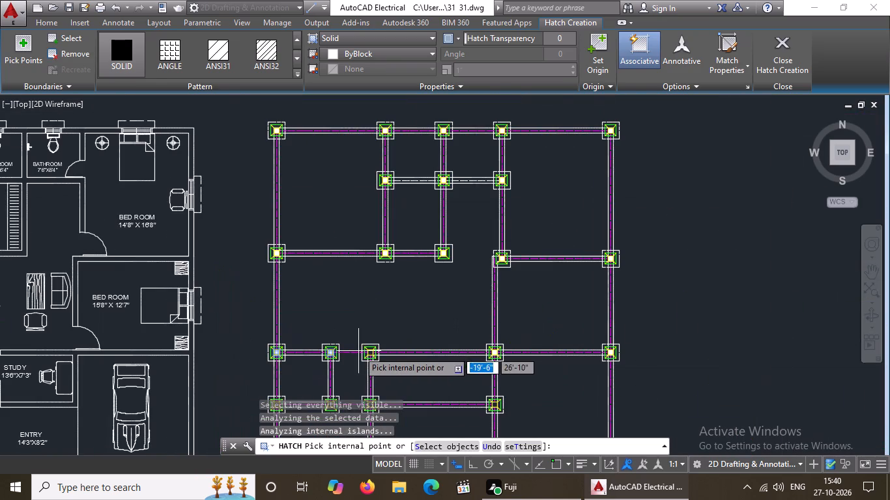
pyautogui.scroll(4, 388, 354)
pyautogui.scroll(2, 259, 365)
pyautogui.click(288, 320)
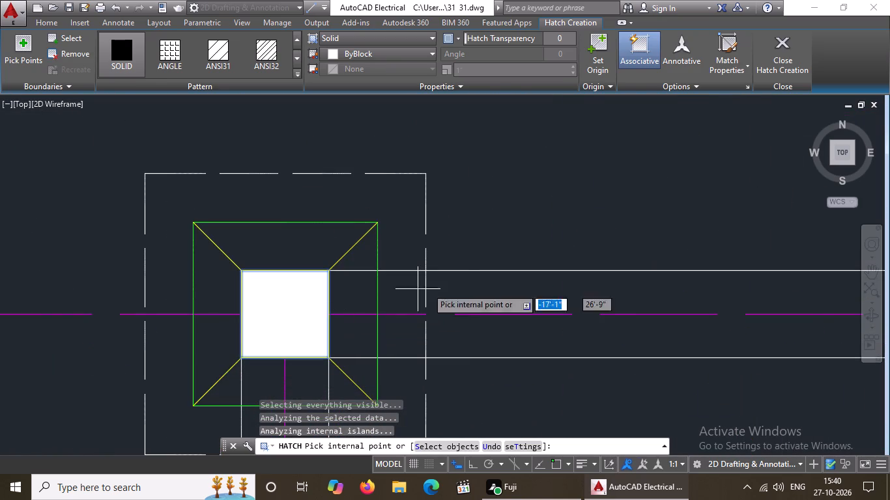
# Add the solid hatch to the inner column squares of the fifth row's first, second and third footings.
pyautogui.scroll(-9, 469, 281)
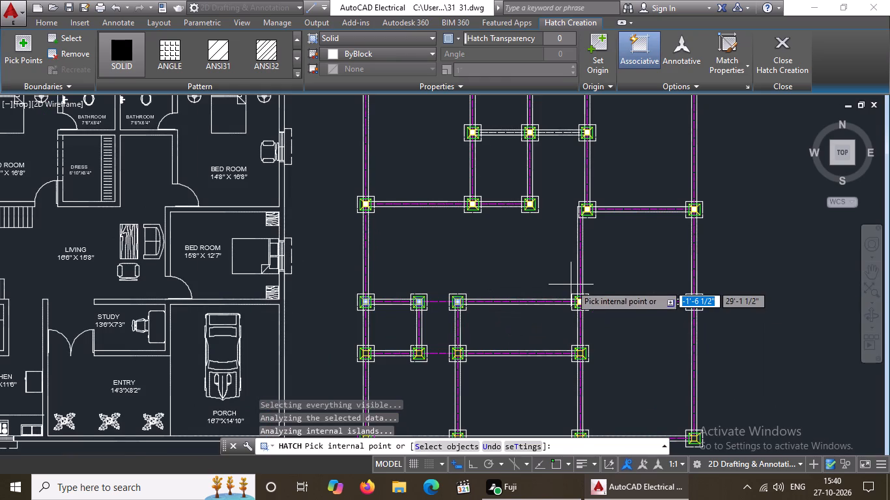
pyautogui.scroll(2, 397, 363)
pyautogui.scroll(2, 326, 333)
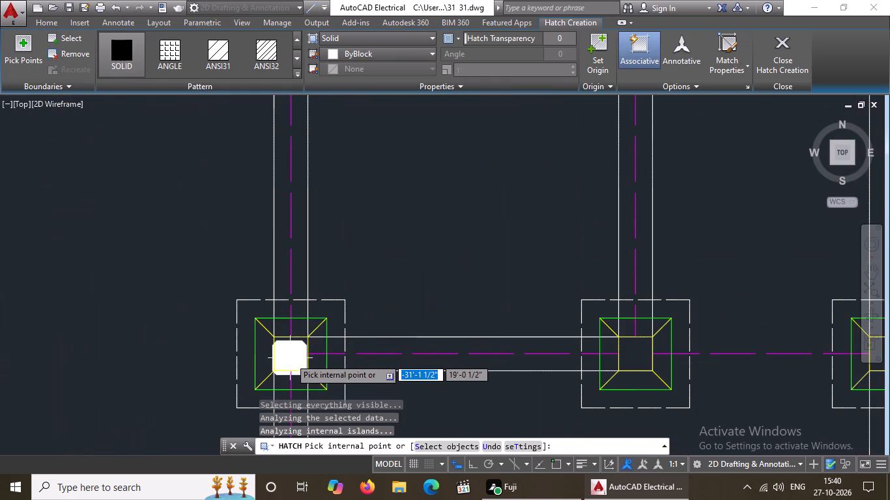
pyautogui.scroll(2, 293, 333)
pyautogui.click(275, 370)
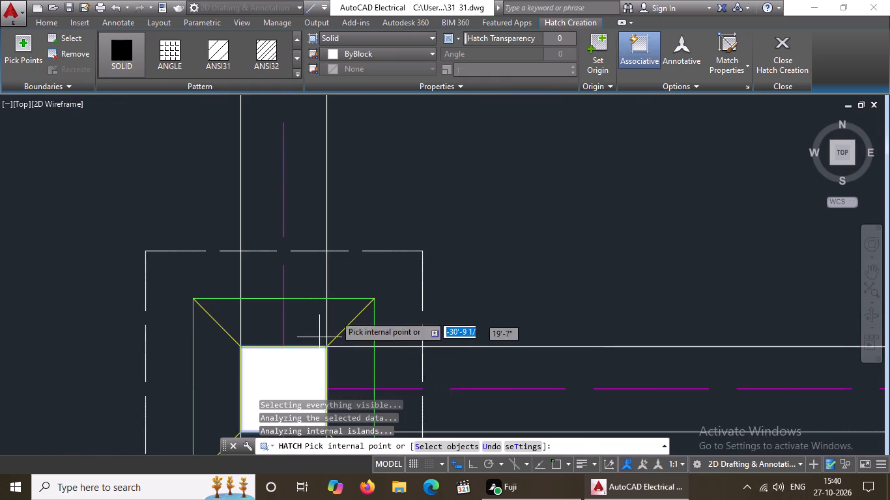
pyautogui.scroll(-8, 336, 314)
pyautogui.scroll(7, 421, 332)
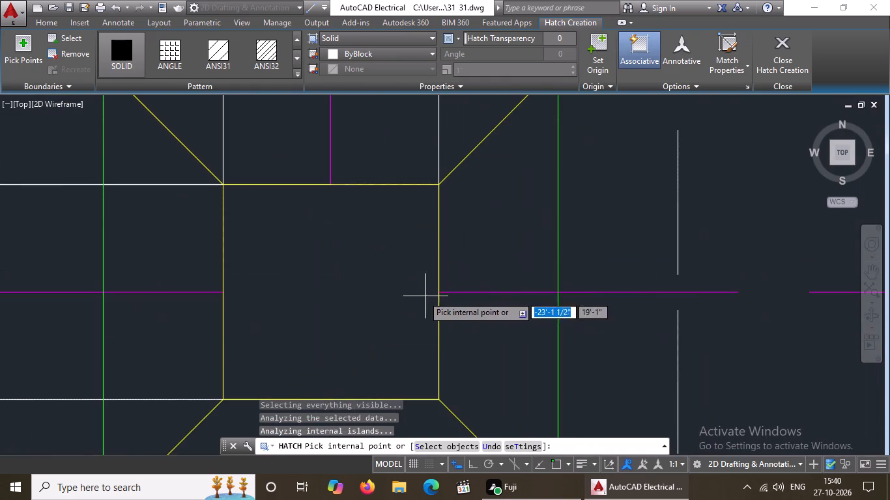
pyautogui.click(394, 289)
pyautogui.scroll(-7, 394, 289)
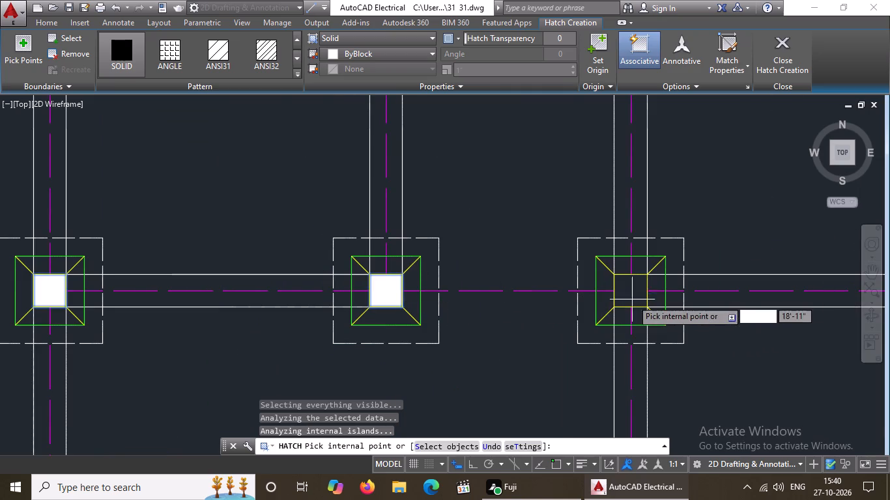
pyautogui.click(631, 299)
pyautogui.scroll(-5, 631, 299)
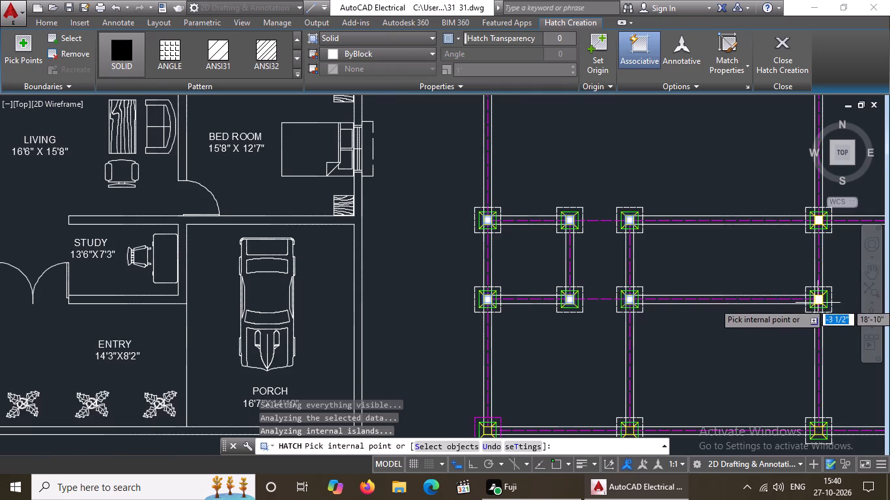
# Add the solid hatch to the inner column square of the fifth row's fourth footing.
pyautogui.scroll(6, 818, 303)
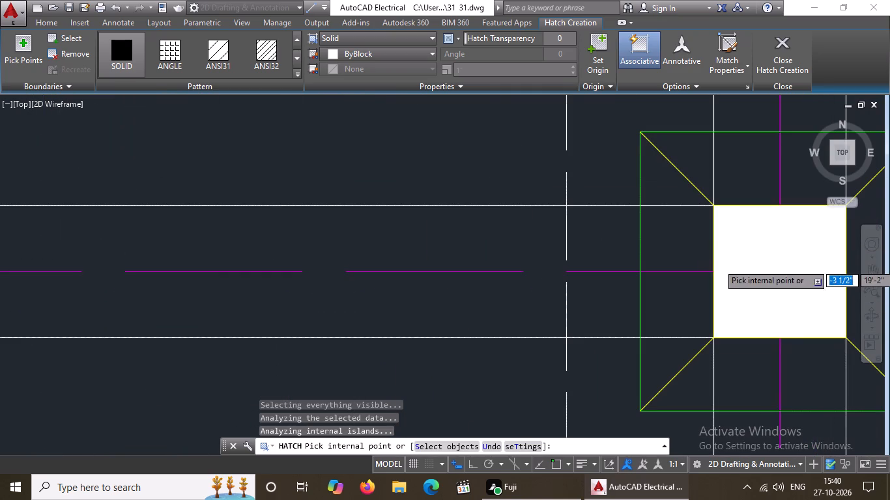
pyautogui.click(760, 264)
pyautogui.scroll(-8, 673, 318)
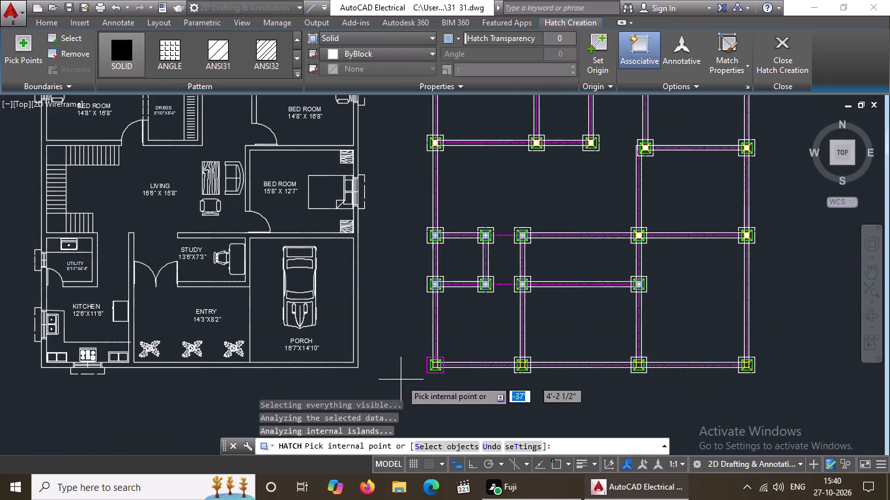
# Add the same solid ByBlock hatch to the inner column squares of the bottom row's first and second footings.
pyautogui.scroll(8, 435, 368)
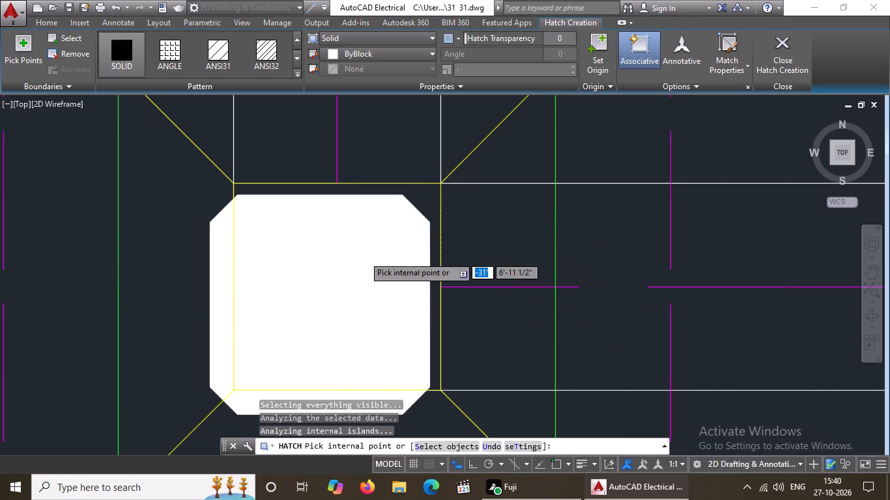
pyautogui.click(381, 228)
pyautogui.scroll(-7, 379, 270)
pyautogui.scroll(-3, 479, 301)
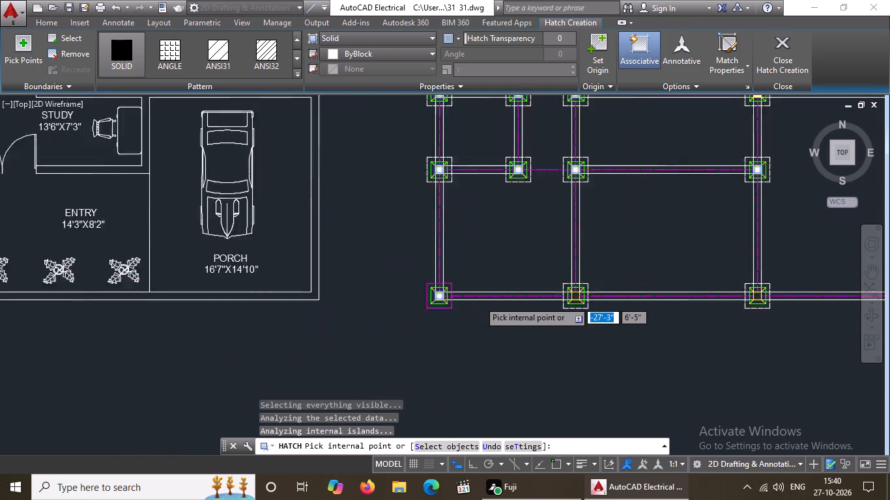
pyautogui.scroll(8, 533, 288)
pyautogui.click(439, 330)
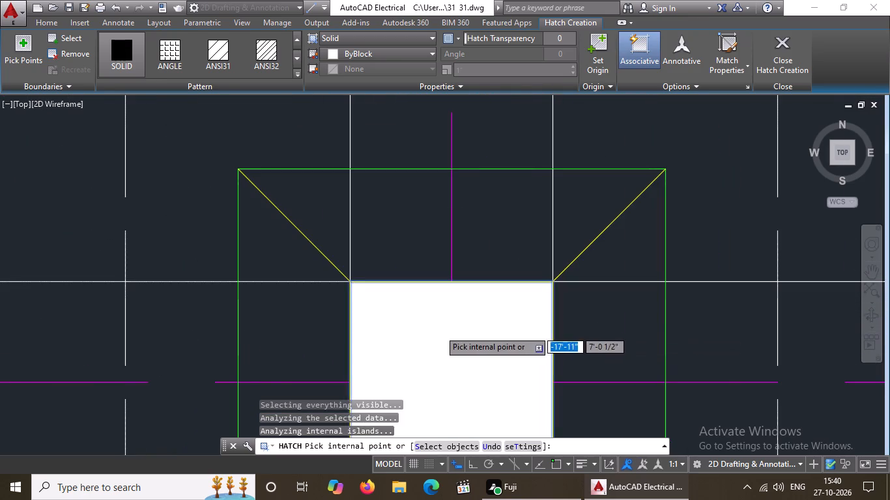
# Add the solid hatch to the inner column squares of the bottom row's third and fourth footings and finish the hatch.
pyautogui.scroll(-9, 444, 328)
pyautogui.scroll(5, 554, 324)
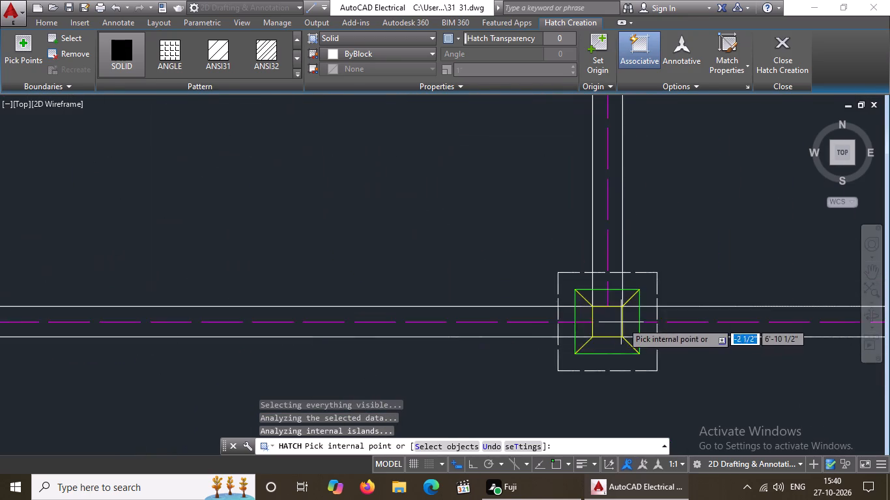
pyautogui.scroll(2, 622, 322)
pyautogui.click(576, 324)
pyautogui.scroll(-8, 575, 324)
pyautogui.scroll(8, 675, 331)
pyautogui.click(665, 275)
pyautogui.scroll(-7, 664, 275)
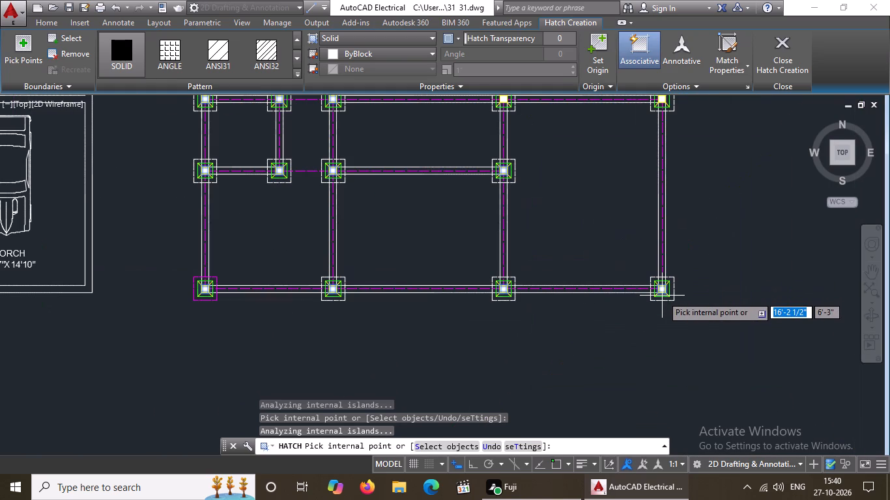
pyautogui.press('Escape')
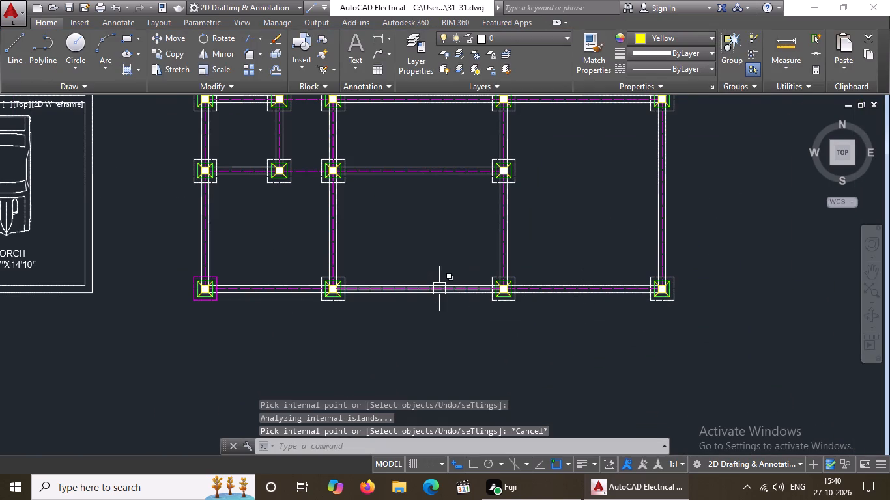
# Change the bottom and right edges of the dashed outline around the bottom row's second footing to magenta.
pyautogui.scroll(-2, 440, 289)
pyautogui.moveTo(440, 360); pyautogui.dragTo(440, 409, button='middle')
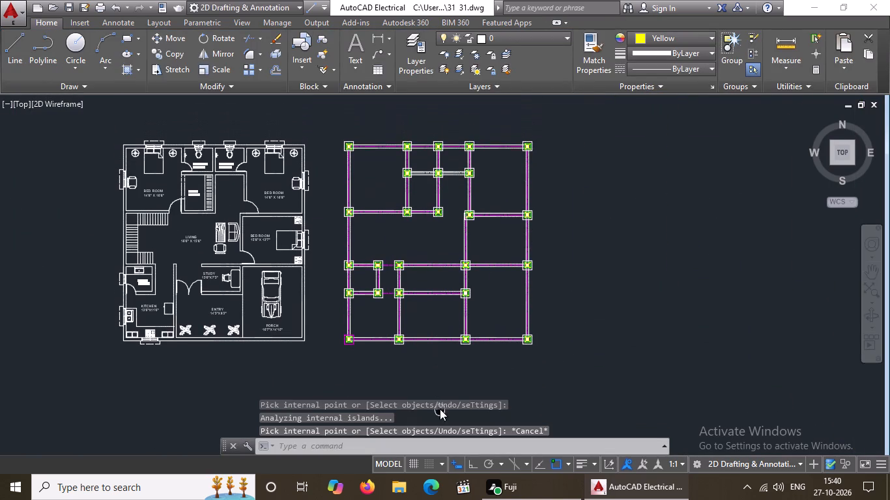
pyautogui.scroll(3, 351, 365)
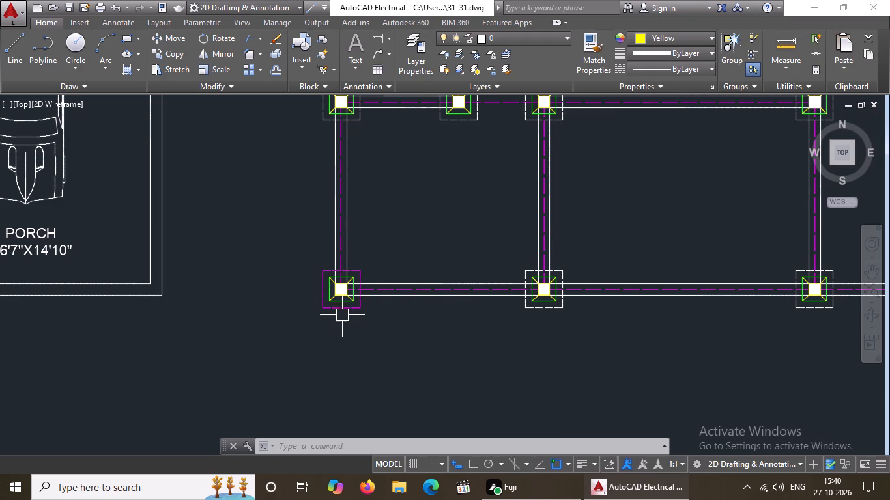
pyautogui.press('Escape')
pyautogui.scroll(2, 539, 326)
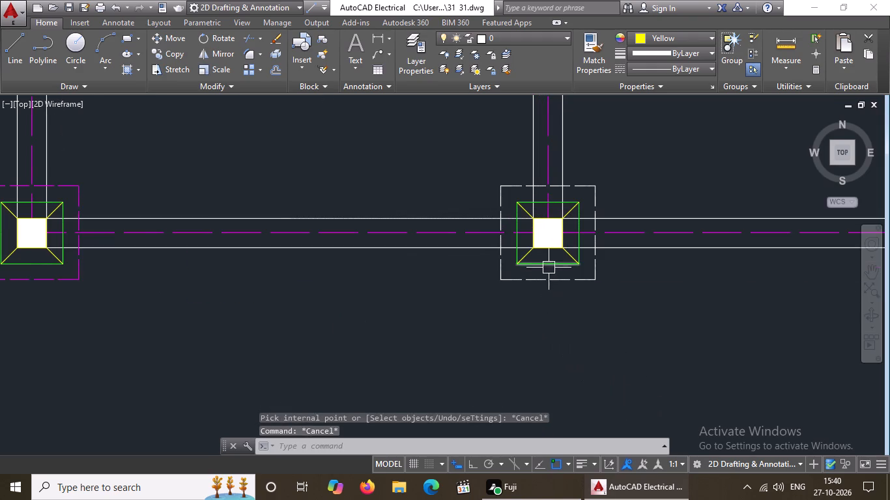
pyautogui.click(547, 277)
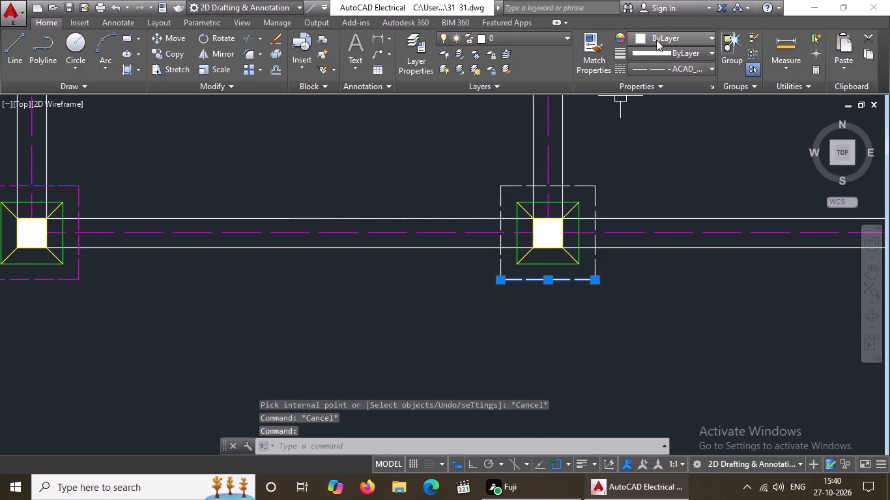
pyautogui.click(656, 38)
pyautogui.click(702, 171)
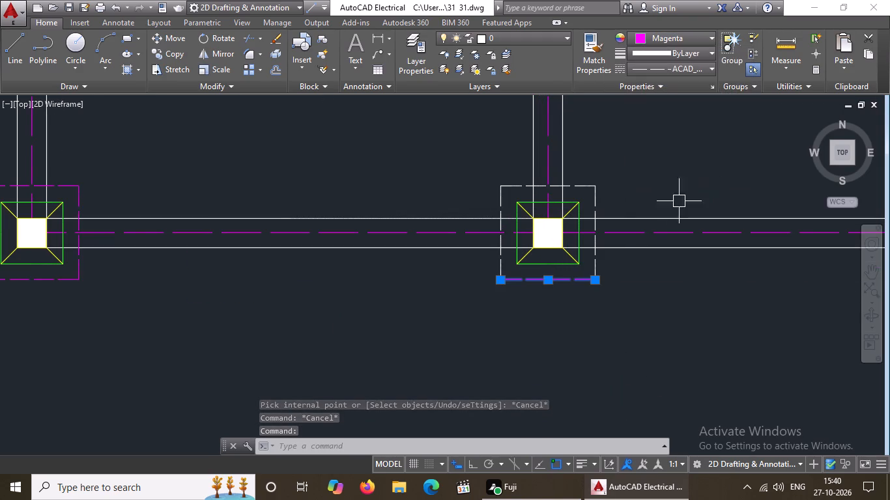
pyautogui.press('Escape')
pyautogui.click(598, 195)
pyautogui.click(682, 36)
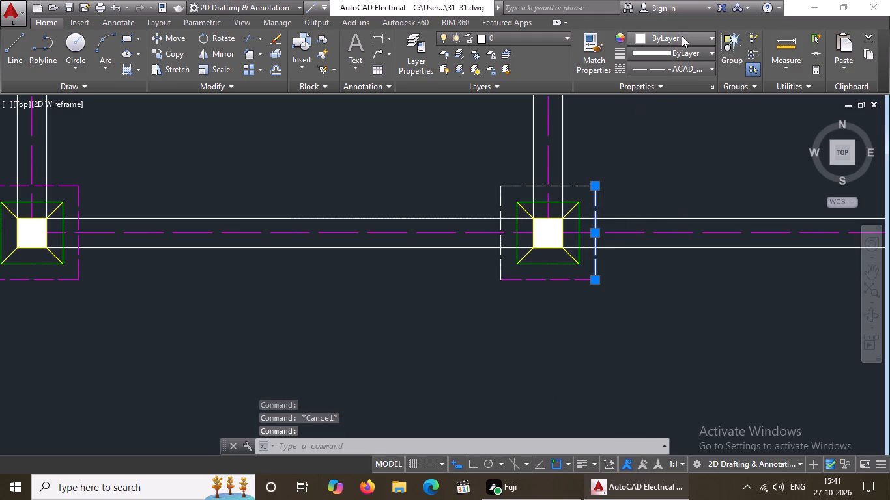
pyautogui.click(706, 167)
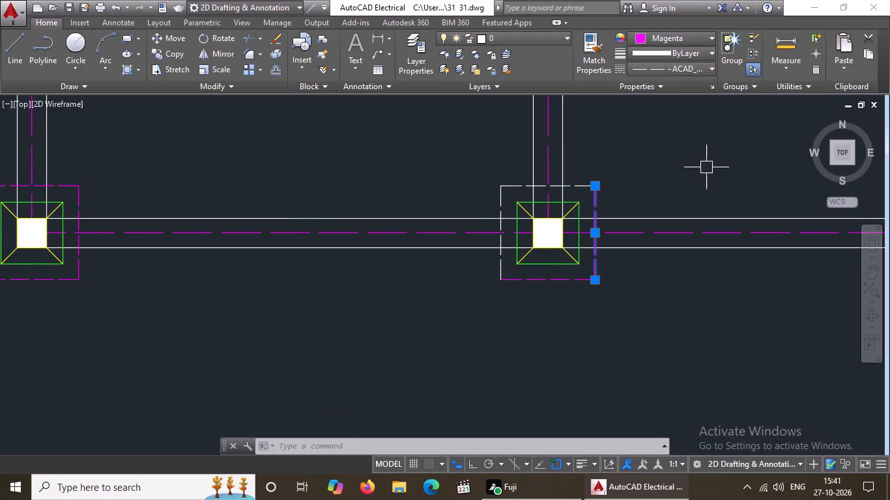
pyautogui.press('Escape')
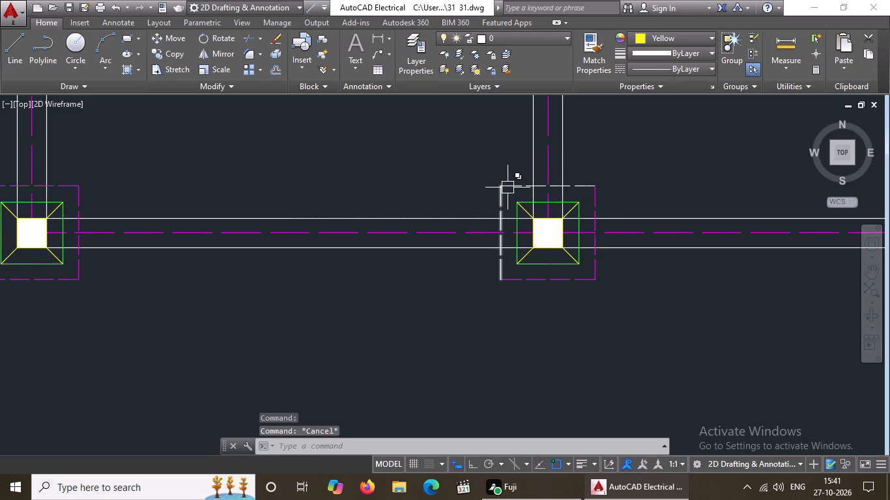
# Change the top and left edges of the same second footing's dashed outline to magenta.
pyautogui.click(509, 187)
pyautogui.click(666, 33)
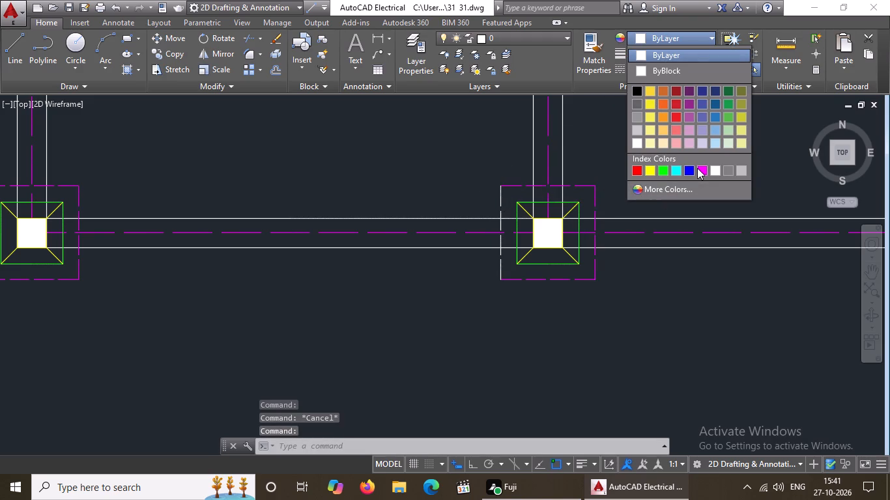
pyautogui.click(706, 169)
pyautogui.press('Escape')
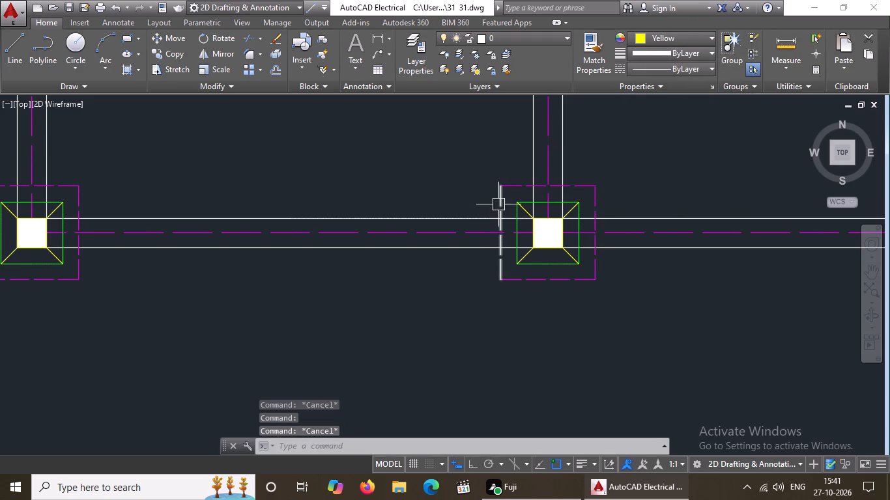
pyautogui.click(498, 204)
pyautogui.click(663, 33)
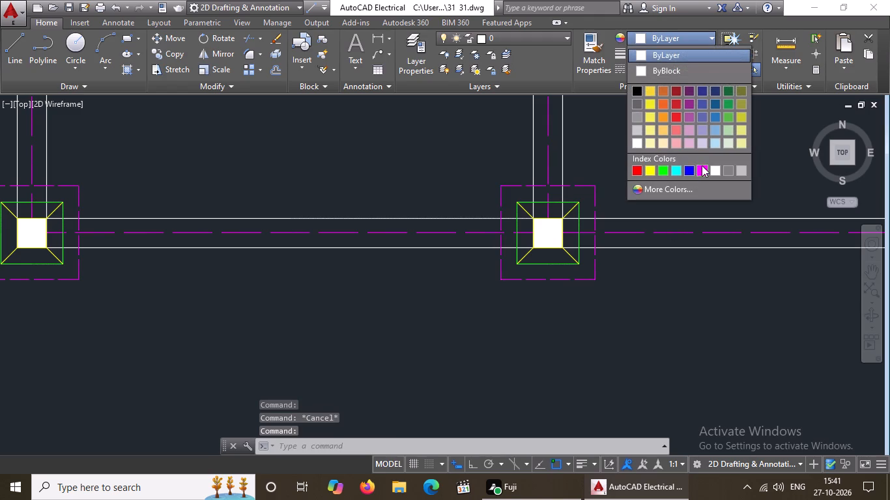
pyautogui.click(702, 165)
pyautogui.press('Escape')
# Change the left and bottom edges of the dashed outline around the bottom row's third footing to magenta.
pyautogui.scroll(-4, 456, 239)
pyautogui.scroll(2, 456, 246)
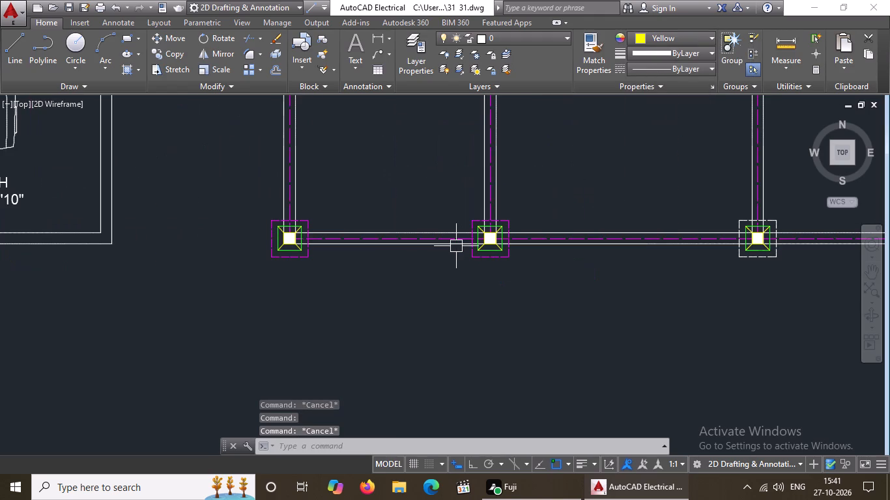
pyautogui.scroll(-1, 456, 246)
pyautogui.scroll(5, 627, 245)
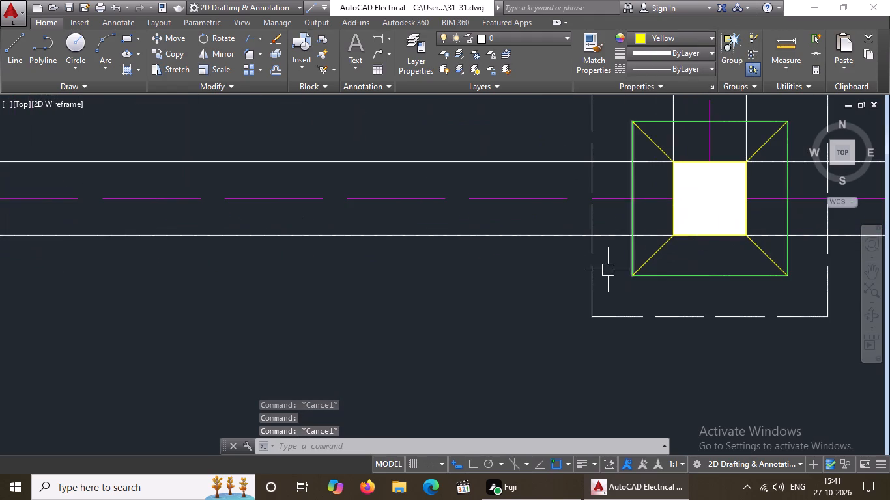
pyautogui.click(590, 276)
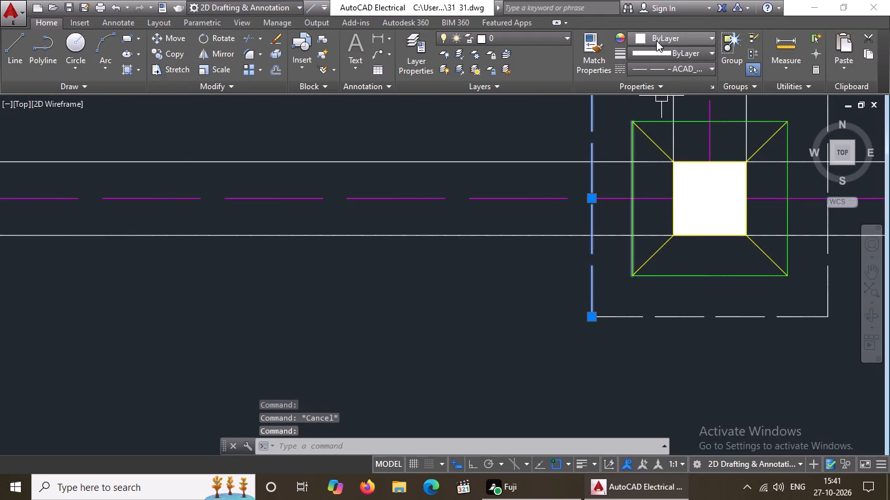
pyautogui.click(656, 40)
pyautogui.click(698, 172)
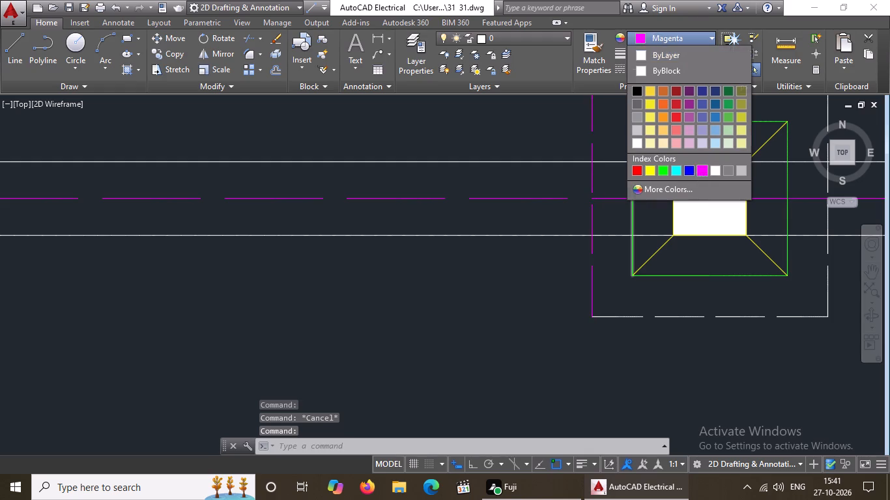
pyautogui.press('Escape')
pyautogui.scroll(-3, 677, 256)
pyautogui.scroll(3, 689, 279)
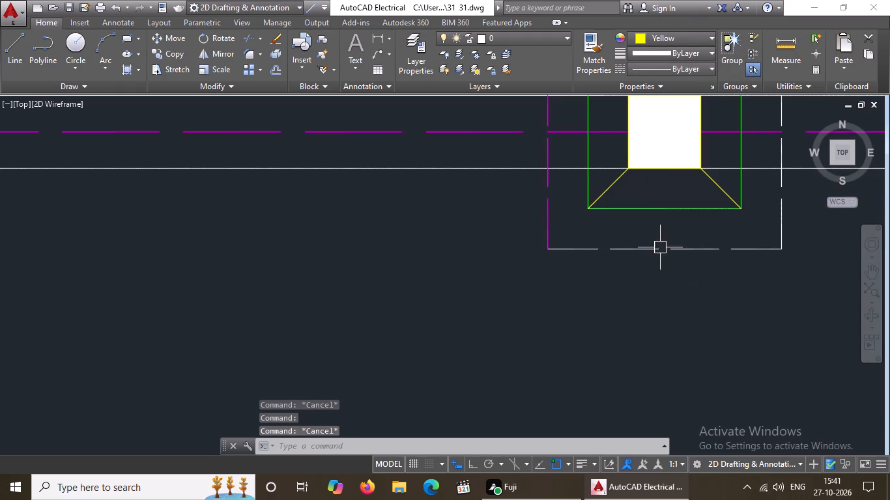
pyautogui.click(660, 255)
pyautogui.click(698, 34)
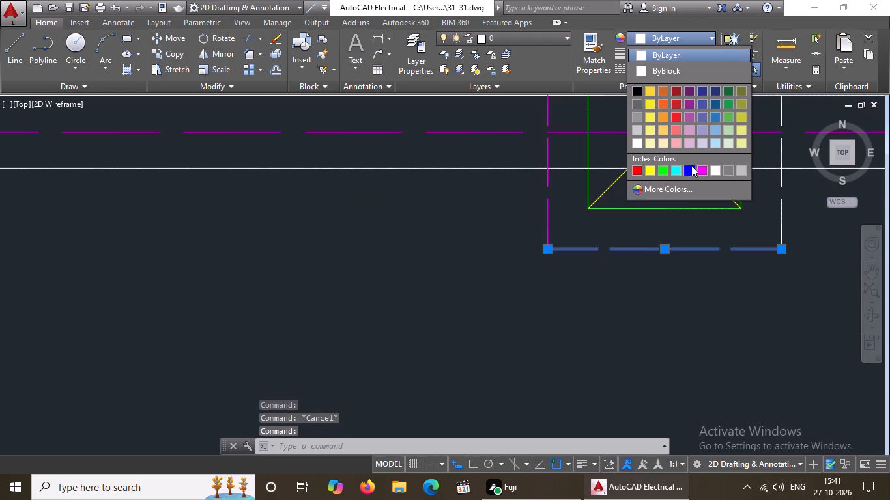
pyautogui.click(704, 168)
pyautogui.scroll(-5, 631, 220)
pyautogui.press('Escape')
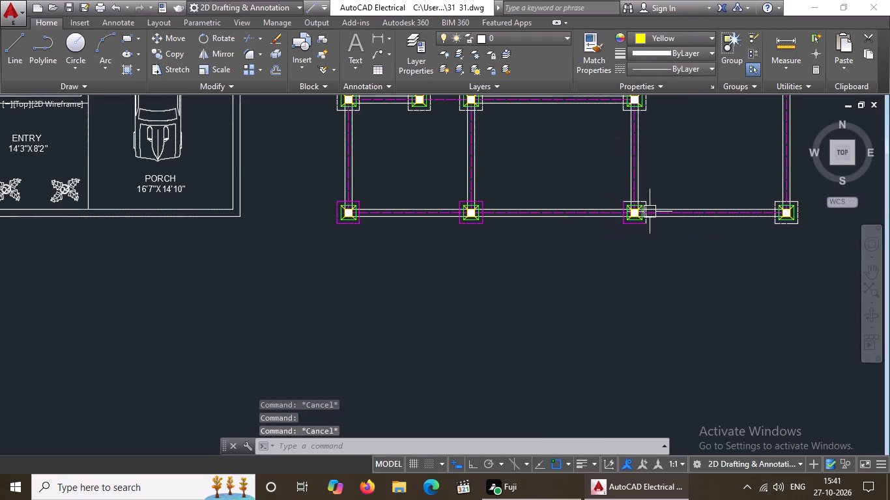
# Change the top and right edges of the bottom row's third footing's dashed outline to magenta.
pyautogui.scroll(4, 650, 202)
pyautogui.click(606, 191)
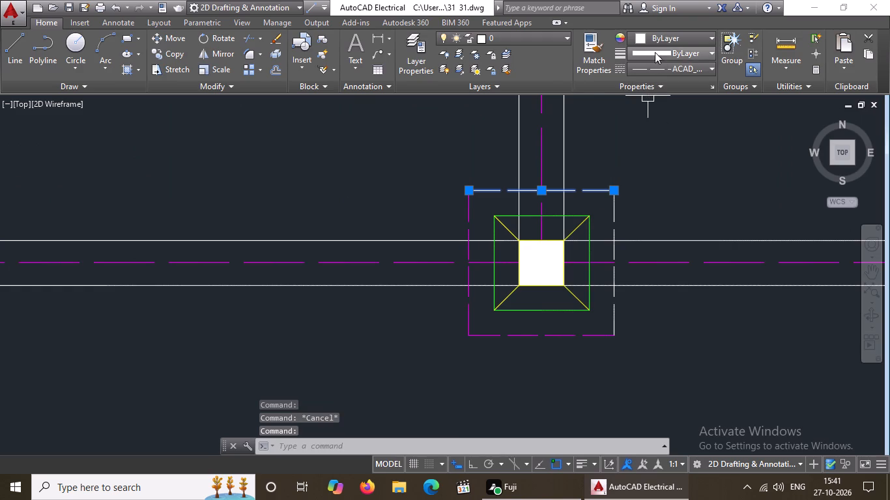
pyautogui.click(657, 38)
pyautogui.click(698, 168)
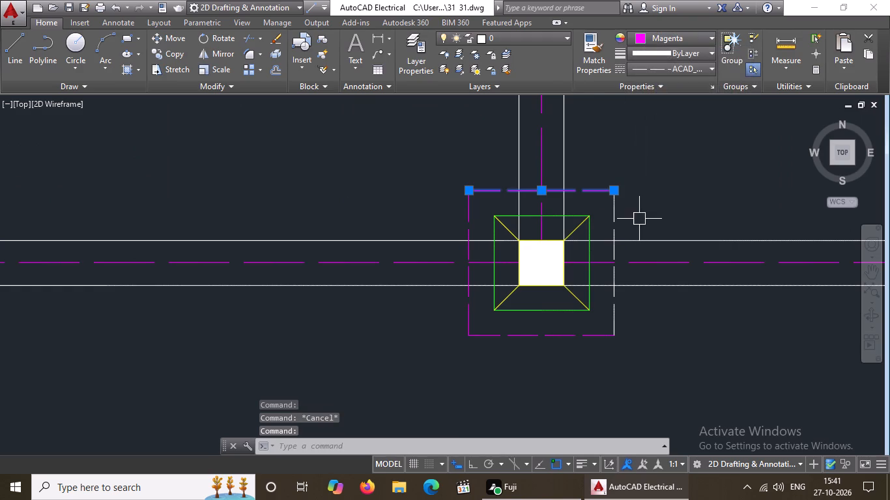
pyautogui.click(612, 219)
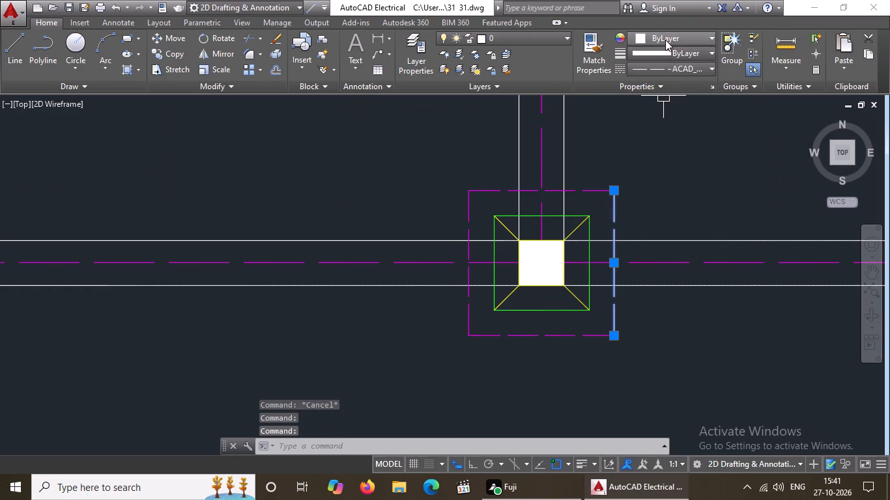
pyautogui.click(665, 40)
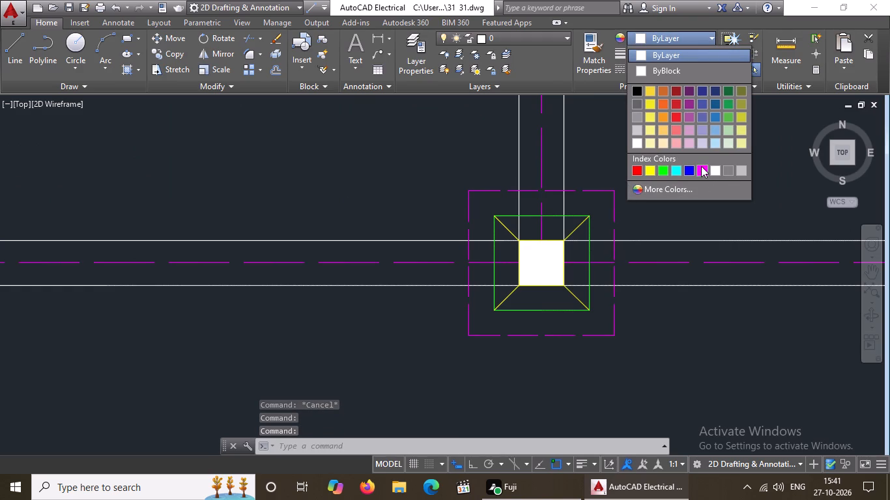
pyautogui.click(701, 166)
pyautogui.scroll(-5, 493, 249)
pyautogui.press('Escape')
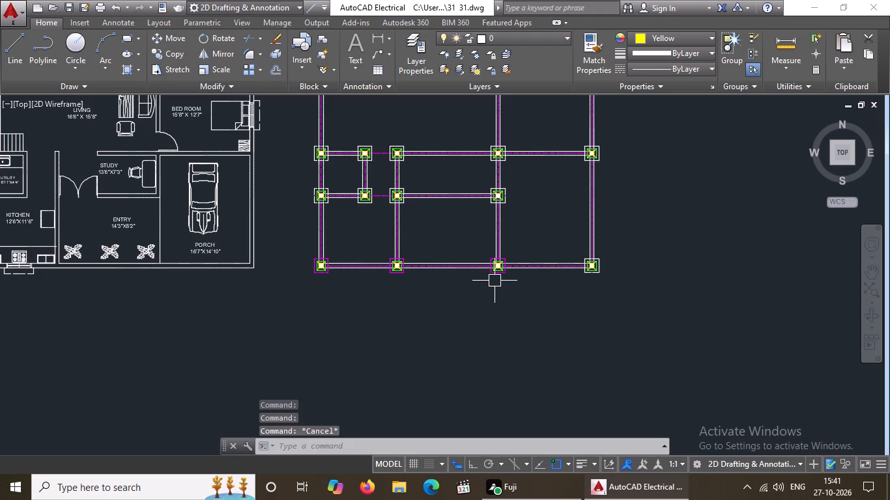
# Change the top and right edges of the dashed outline around the bottom row's rightmost footing to magenta.
pyautogui.scroll(4, 591, 252)
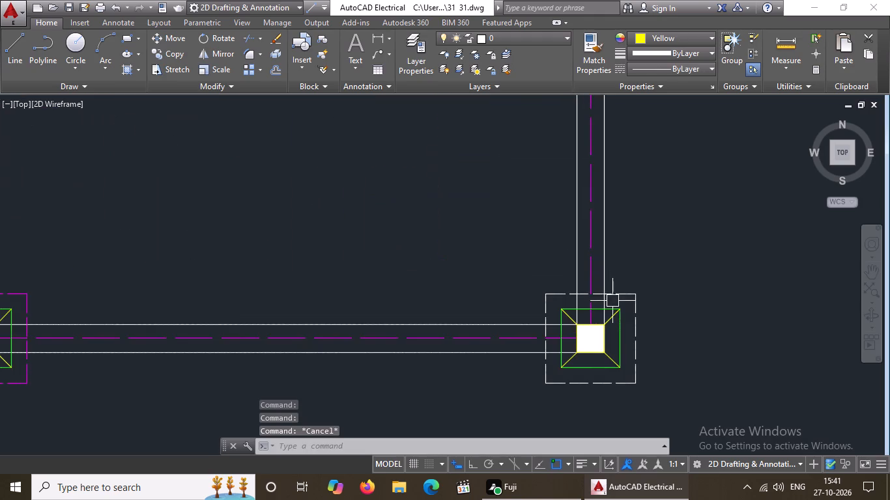
pyautogui.scroll(2, 612, 301)
pyautogui.click(623, 290)
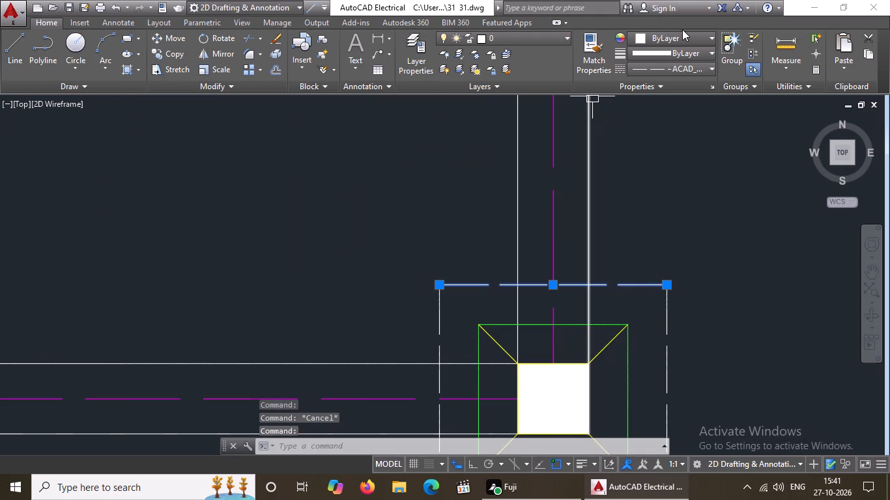
pyautogui.click(682, 37)
pyautogui.click(698, 168)
pyautogui.scroll(-4, 579, 186)
pyautogui.scroll(3, 586, 201)
pyautogui.click(611, 230)
pyautogui.click(598, 251)
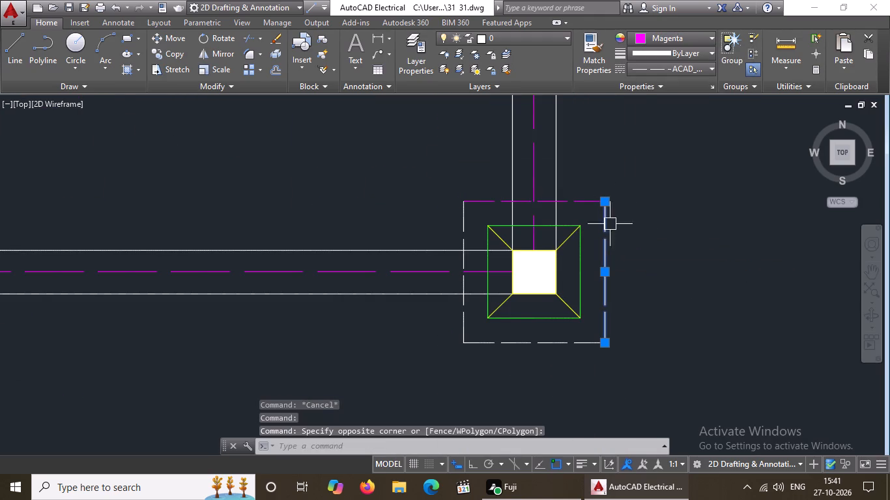
pyautogui.click(645, 35)
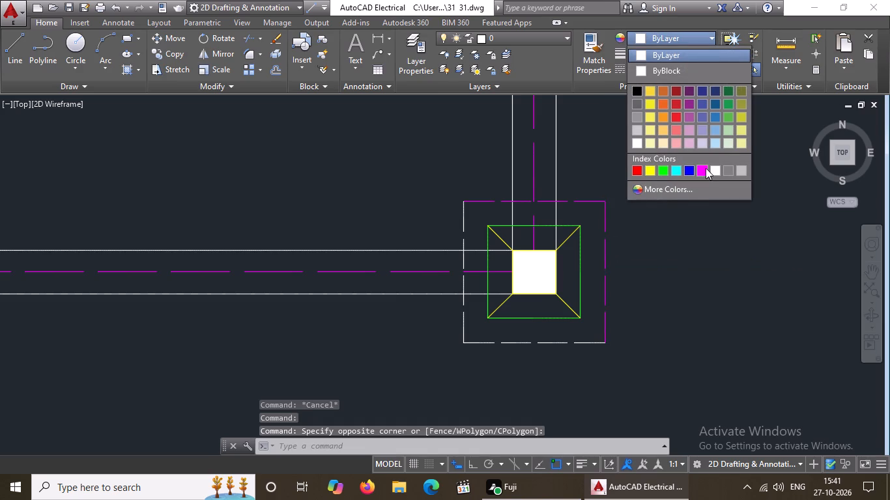
pyautogui.click(706, 168)
# Change the left and bottom edges of the bottom row's rightmost footing's dashed outline to magenta.
pyautogui.click(467, 219)
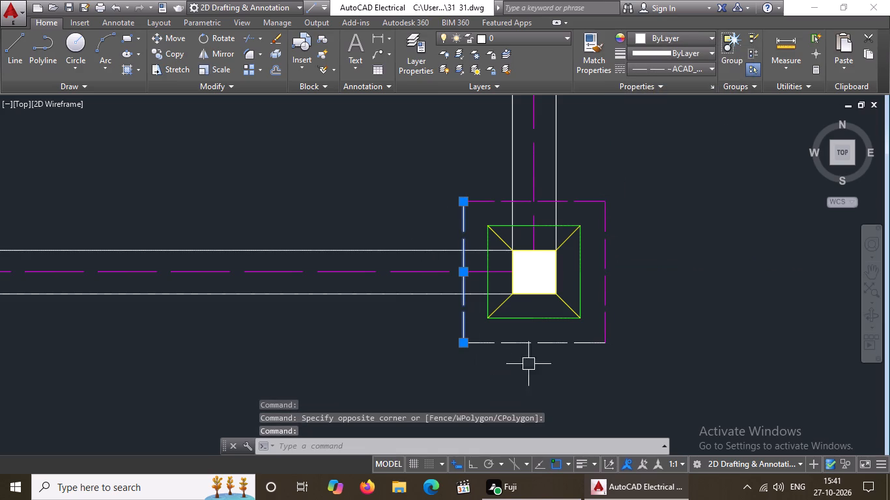
pyautogui.click(674, 42)
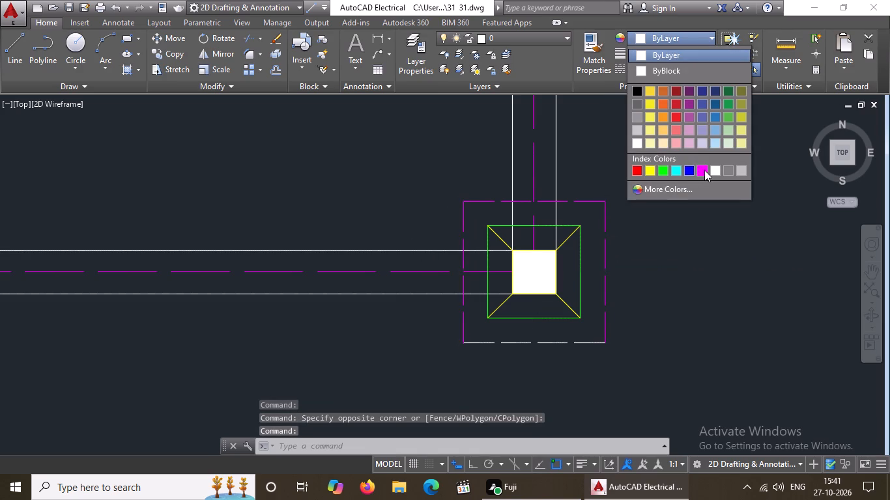
pyautogui.click(704, 169)
pyautogui.click(566, 333)
pyautogui.click(564, 348)
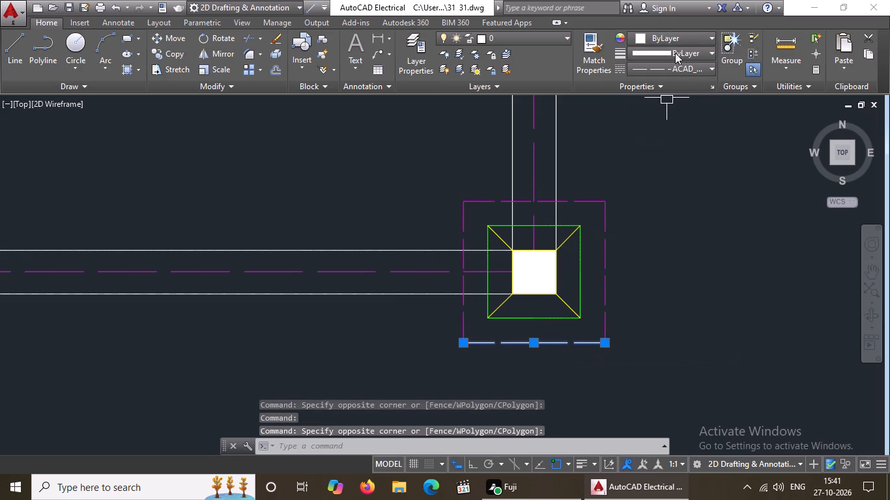
pyautogui.click(674, 38)
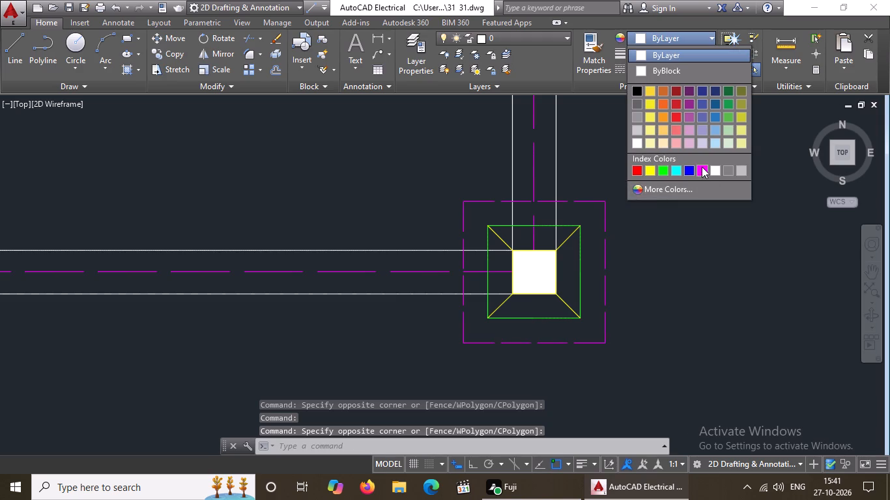
pyautogui.click(702, 167)
pyautogui.scroll(-4, 600, 268)
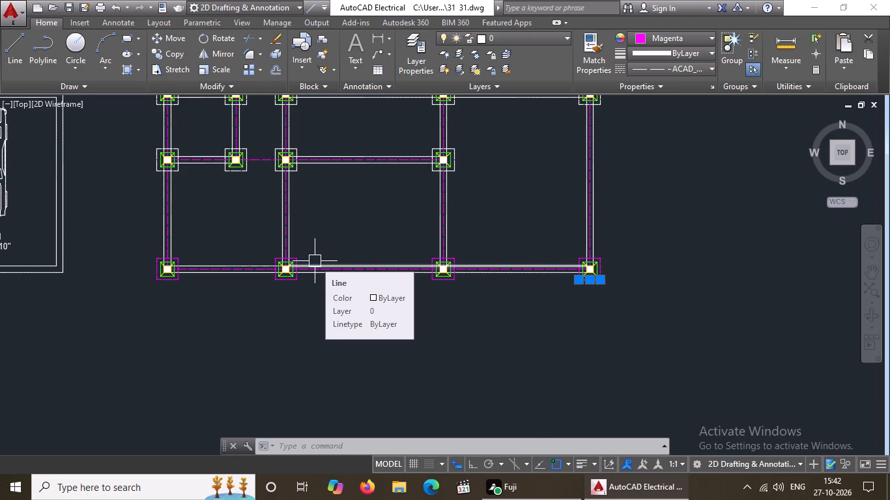
pyautogui.press('Escape')
pyautogui.press('Escape')
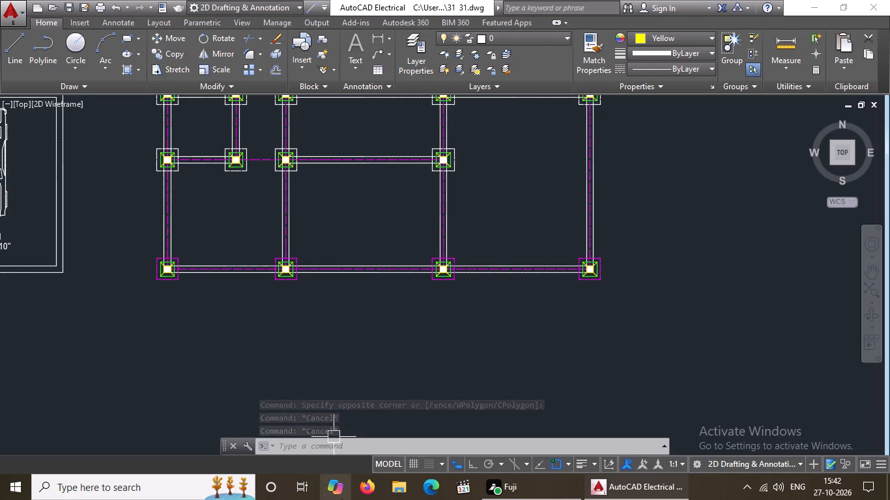
# Change the bottom and right edges of the dashed outline around the rightmost footing in the second row from the bottom to magenta.
pyautogui.scroll(-1, 418, 235)
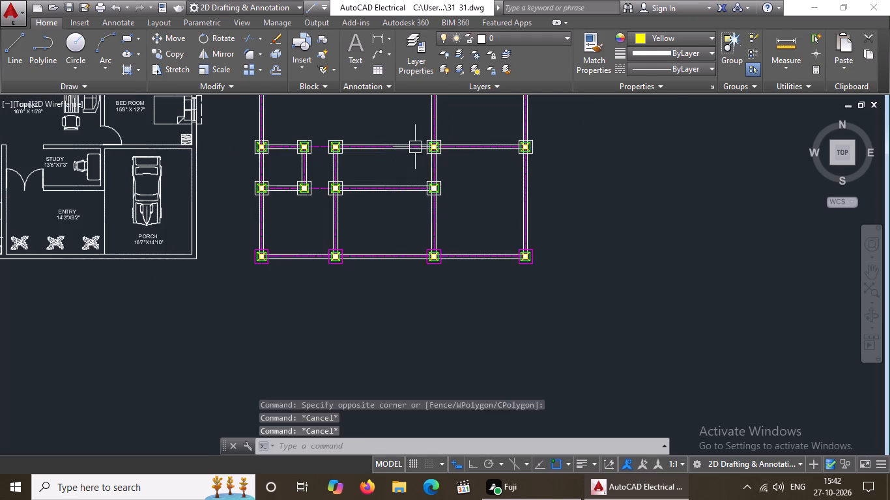
pyautogui.scroll(5, 435, 174)
pyautogui.click(386, 199)
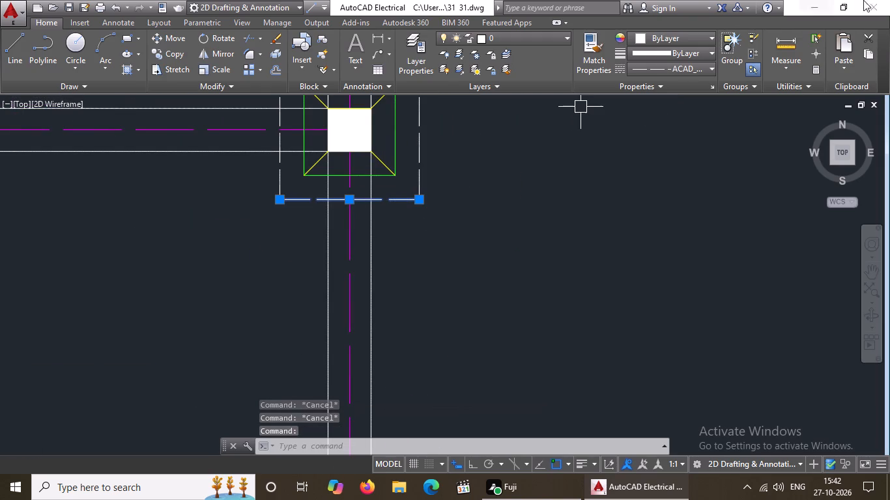
pyautogui.click(665, 34)
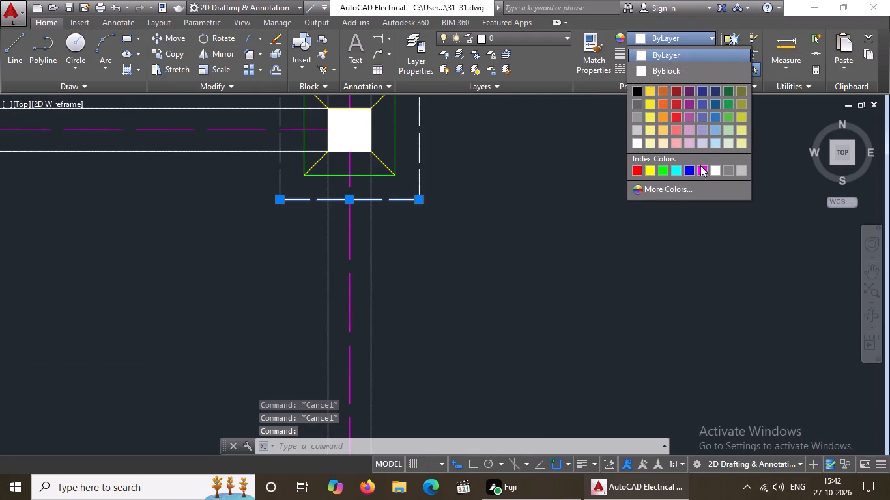
pyautogui.click(700, 166)
pyautogui.press('Escape')
pyautogui.click(412, 171)
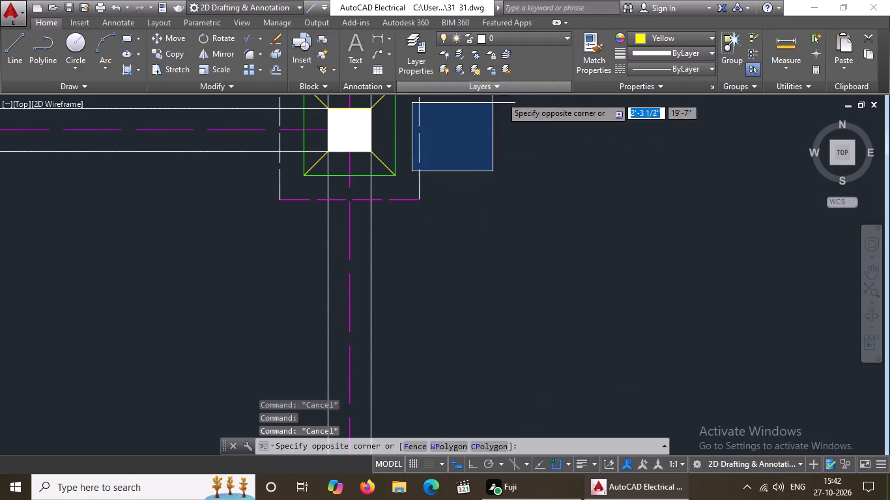
pyautogui.click(405, 161)
pyautogui.click(419, 150)
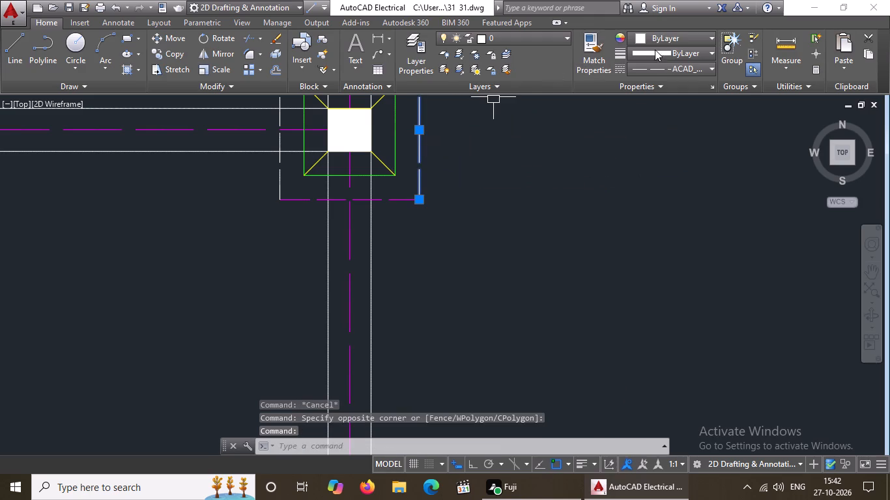
pyautogui.click(663, 35)
pyautogui.click(700, 168)
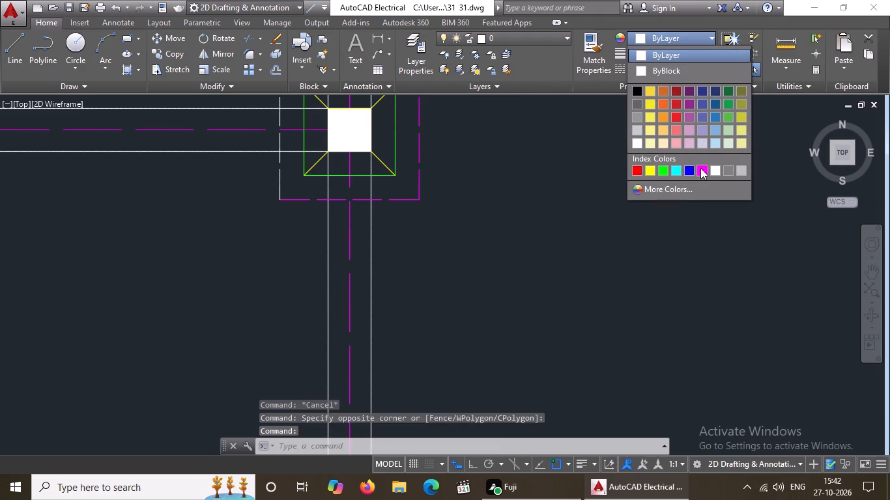
pyautogui.press('Escape')
# Change the top and left edges of the second-from-bottom row's rightmost footing's dashed outline to magenta.
pyautogui.scroll(-4, 513, 285)
pyautogui.scroll(4, 472, 266)
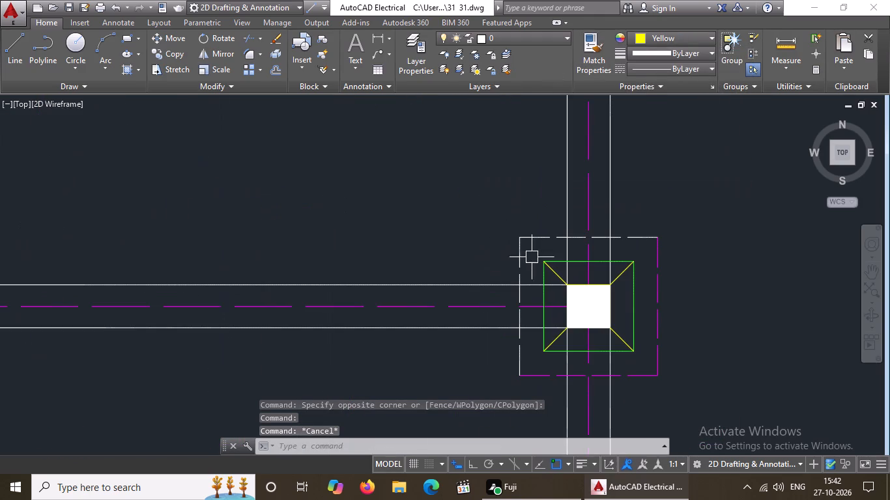
pyautogui.click(540, 239)
pyautogui.click(655, 38)
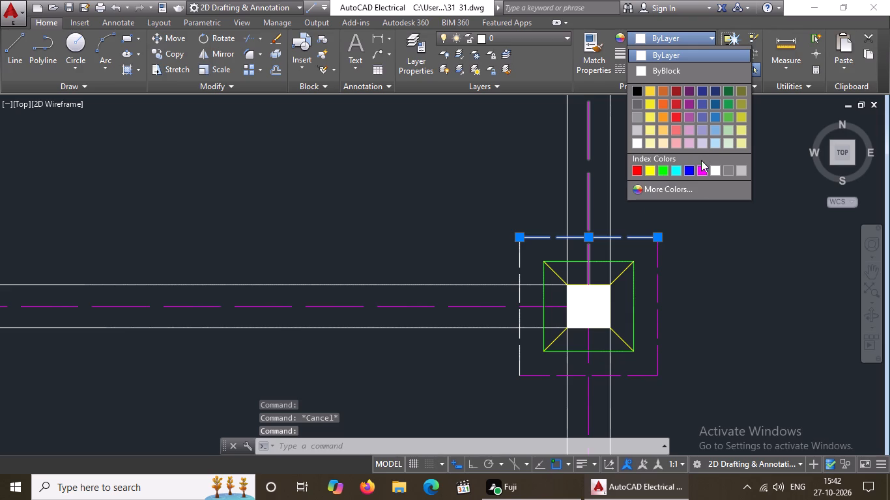
pyautogui.click(704, 165)
pyautogui.press('Escape')
pyautogui.scroll(-2, 579, 274)
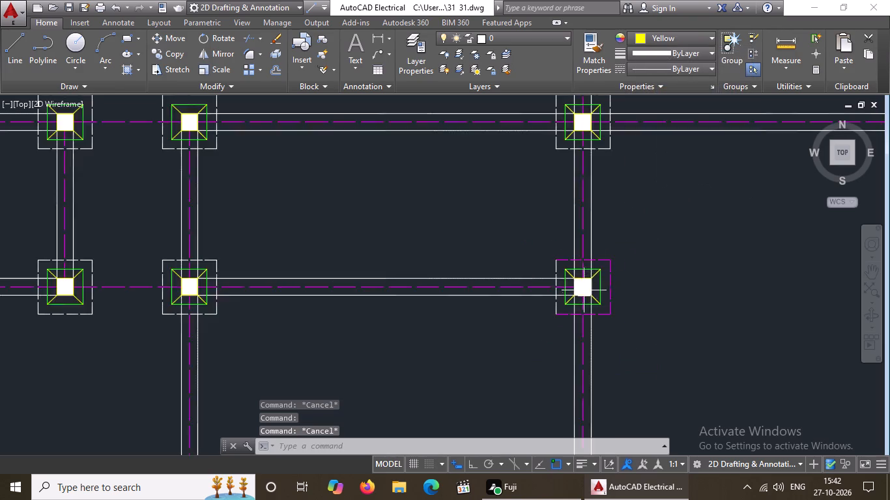
pyautogui.scroll(4, 584, 293)
pyautogui.click(386, 161)
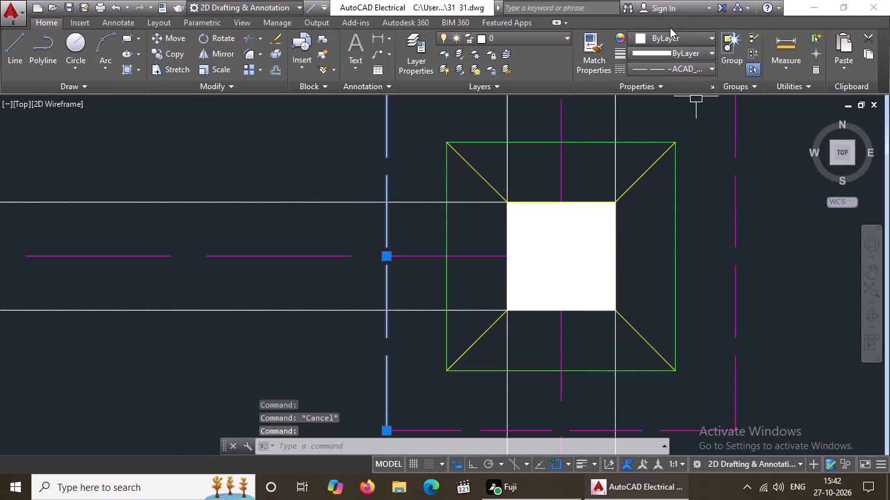
pyautogui.click(675, 37)
pyautogui.click(700, 169)
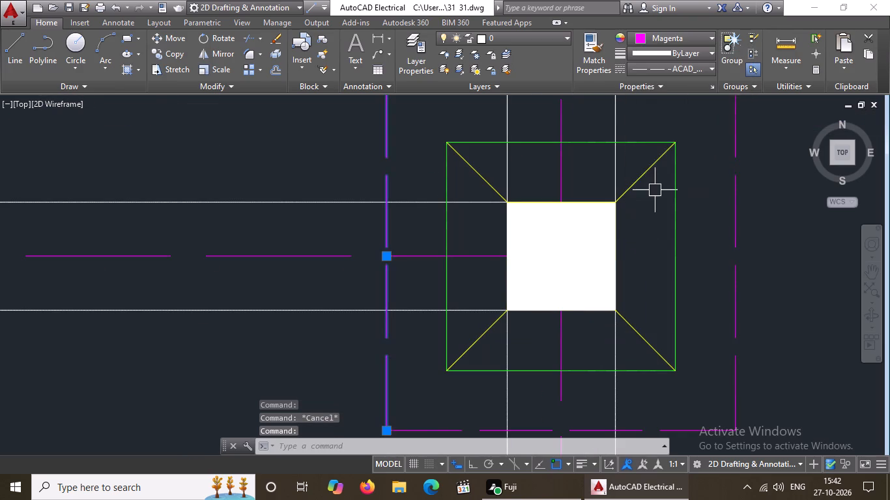
pyautogui.scroll(-6, 655, 190)
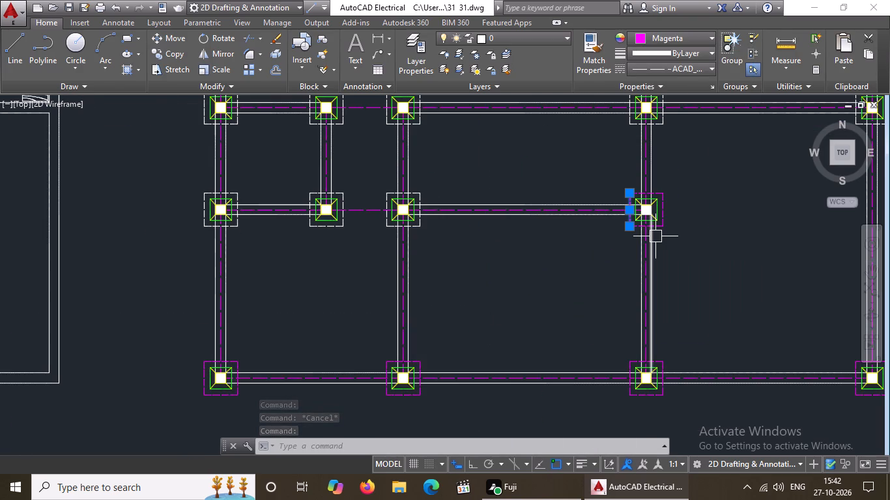
pyautogui.press('Escape')
# Change the left and top edges of the dashed outline around the second-from-bottom row's third footing to magenta.
pyautogui.scroll(2, 388, 202)
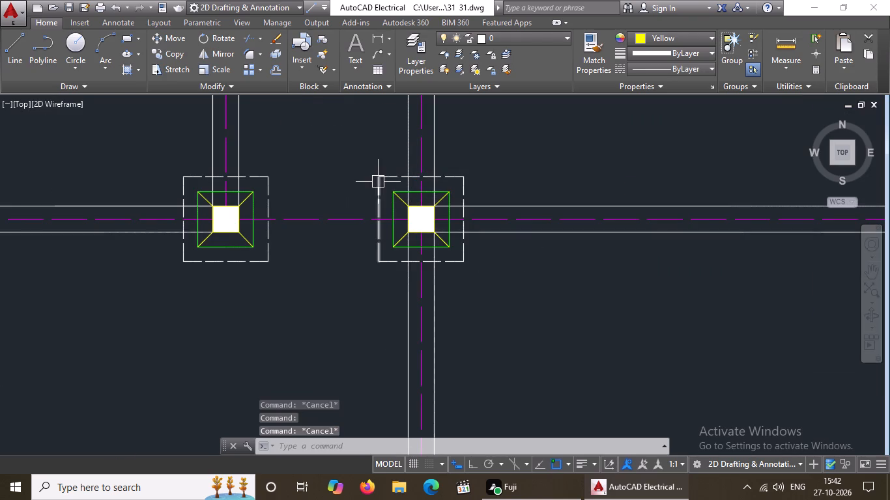
pyautogui.click(382, 177)
pyautogui.moveTo(646, 35); pyautogui.dragTo(647, 35)
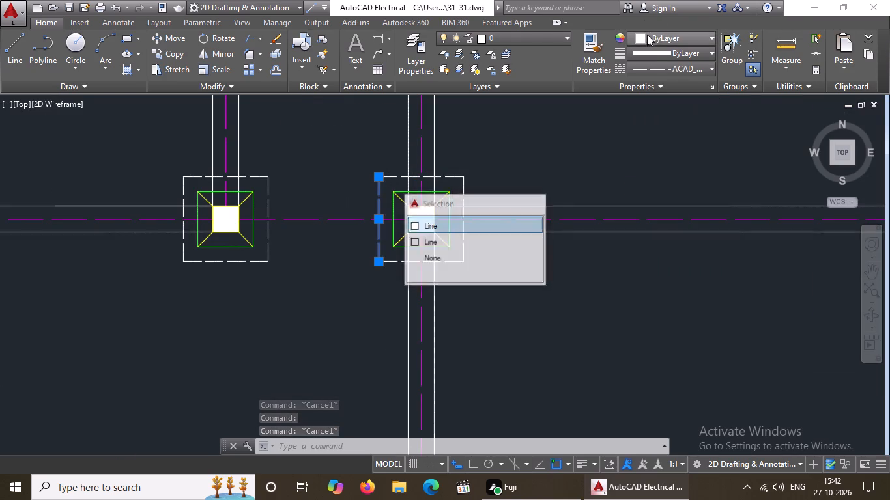
pyautogui.moveTo(647, 35); pyautogui.dragTo(649, 44)
pyautogui.click(703, 165)
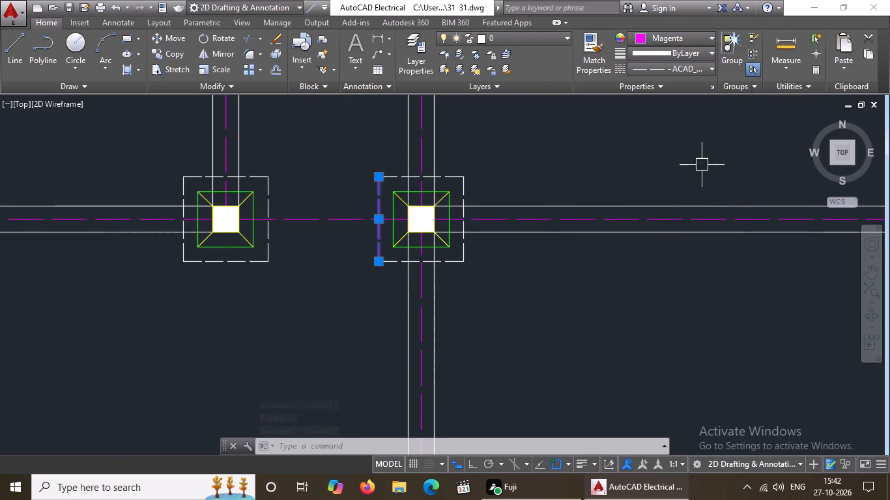
pyautogui.press('Escape')
pyautogui.click(450, 174)
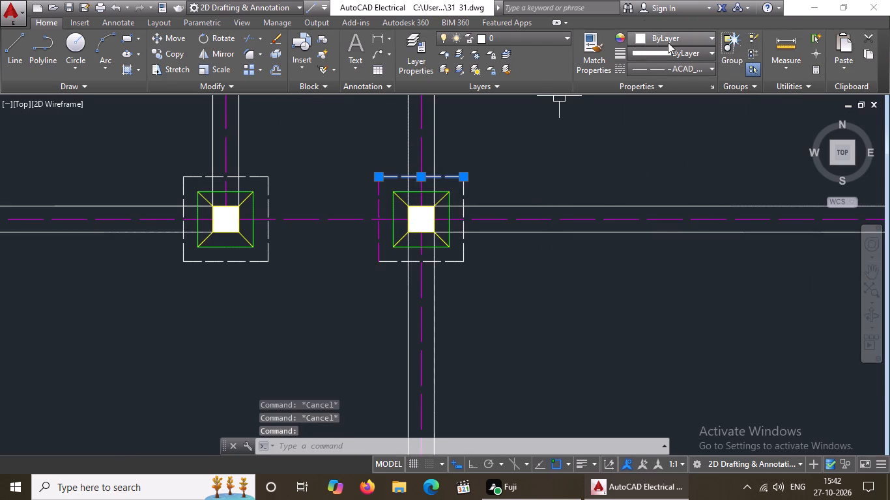
pyautogui.click(673, 29)
pyautogui.click(672, 39)
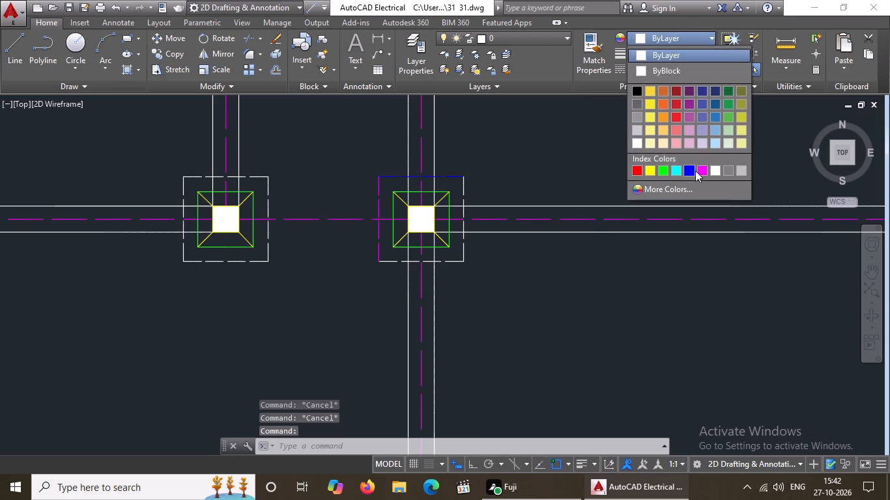
pyautogui.click(704, 171)
pyautogui.press('Escape')
# Change the right and bottom edges of the second-from-bottom row's third footing's dashed outline to magenta.
pyautogui.click(468, 195)
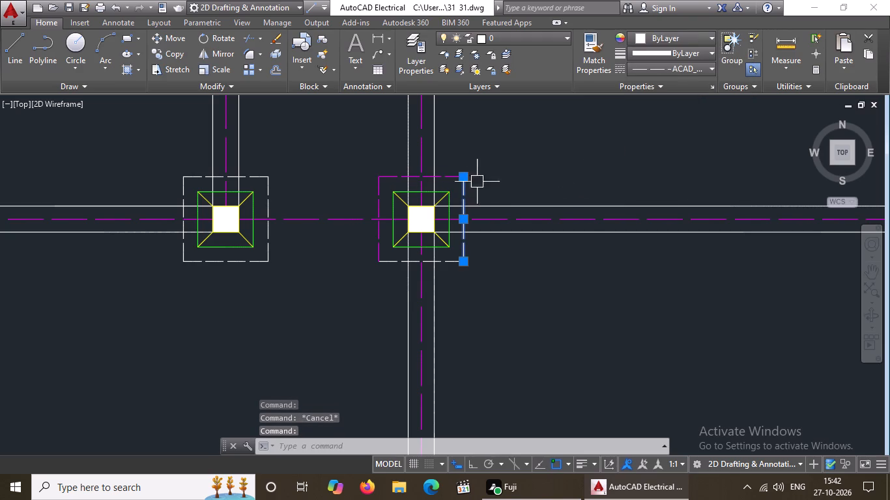
pyautogui.click(685, 38)
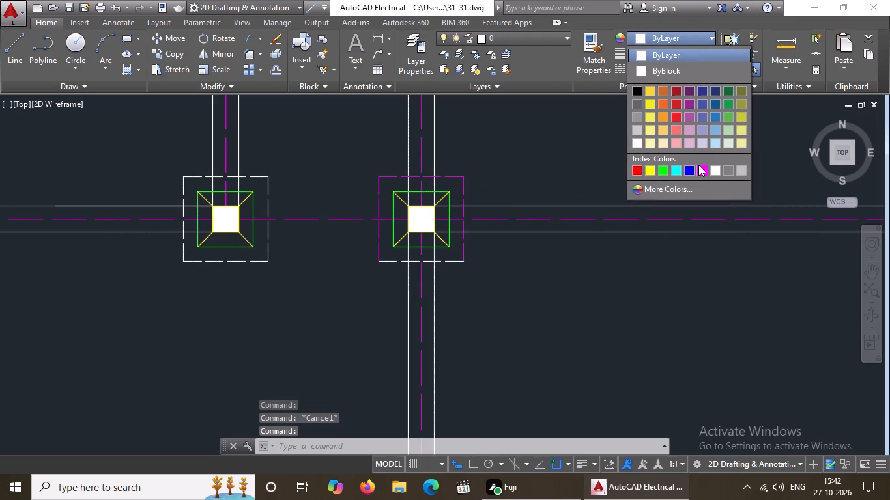
pyautogui.click(697, 169)
pyautogui.press('Escape')
pyautogui.scroll(3, 453, 248)
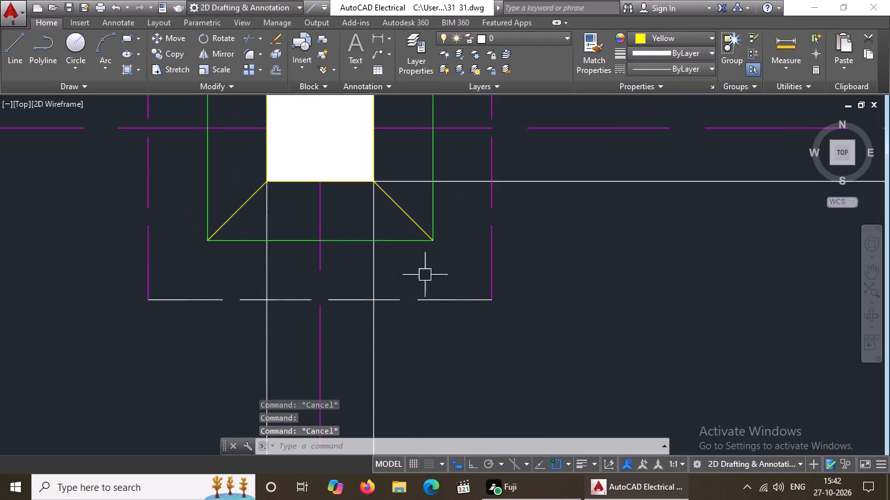
pyautogui.click(402, 300)
pyautogui.click(644, 42)
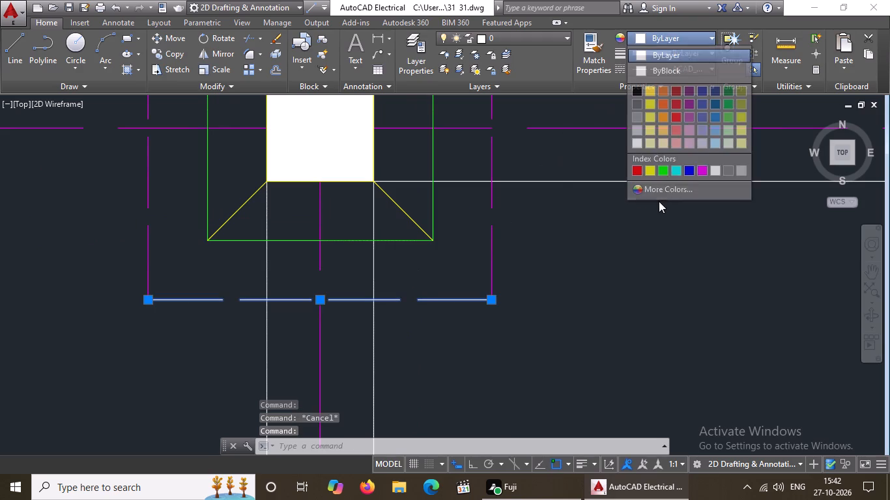
pyautogui.click(706, 170)
pyautogui.scroll(-4, 635, 188)
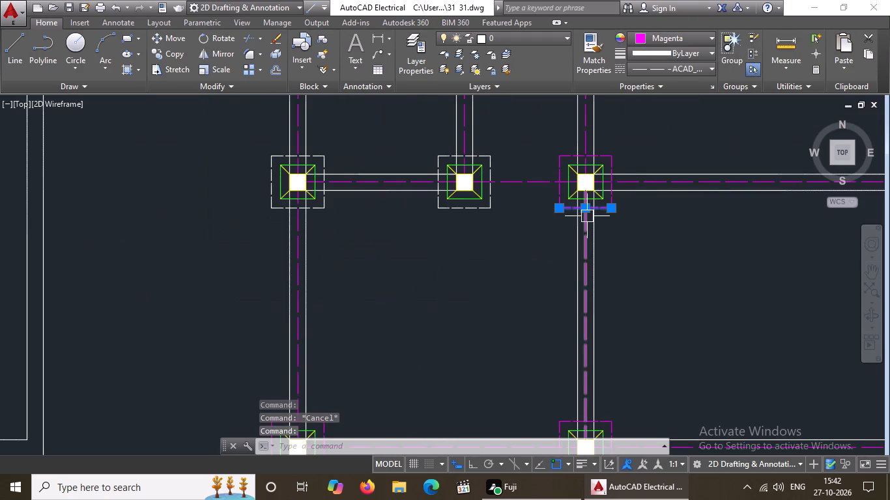
pyautogui.press('Escape')
# Change the bottom and right edges of the dashed outline around the second-from-bottom row's second footing to magenta.
pyautogui.scroll(1, 480, 208)
pyautogui.click(479, 208)
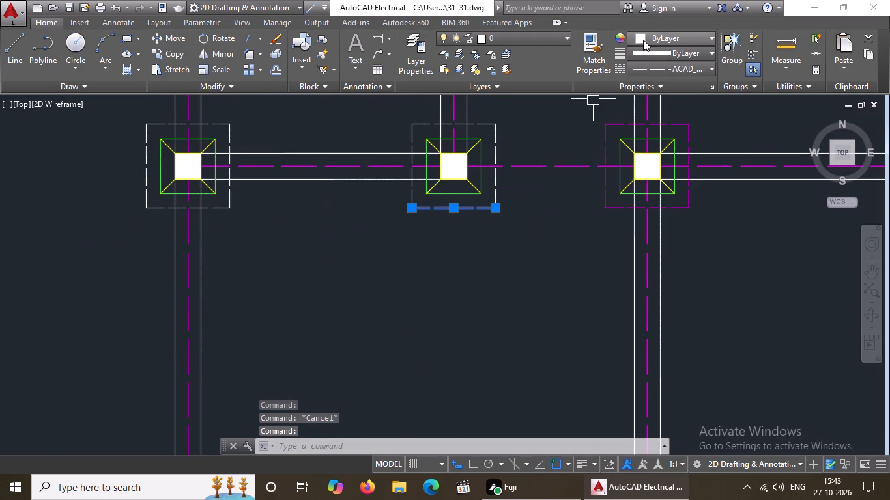
pyautogui.click(642, 42)
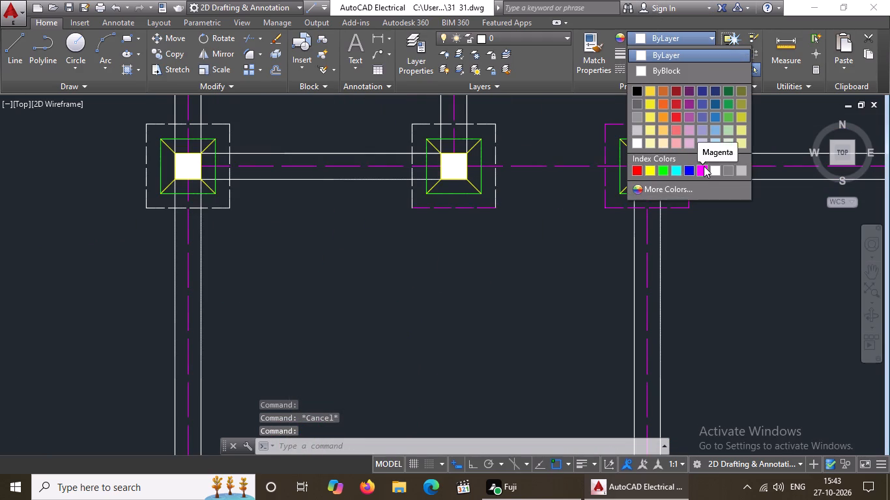
pyautogui.click(704, 166)
pyautogui.scroll(-2, 478, 222)
pyautogui.press('Escape')
pyautogui.scroll(4, 480, 189)
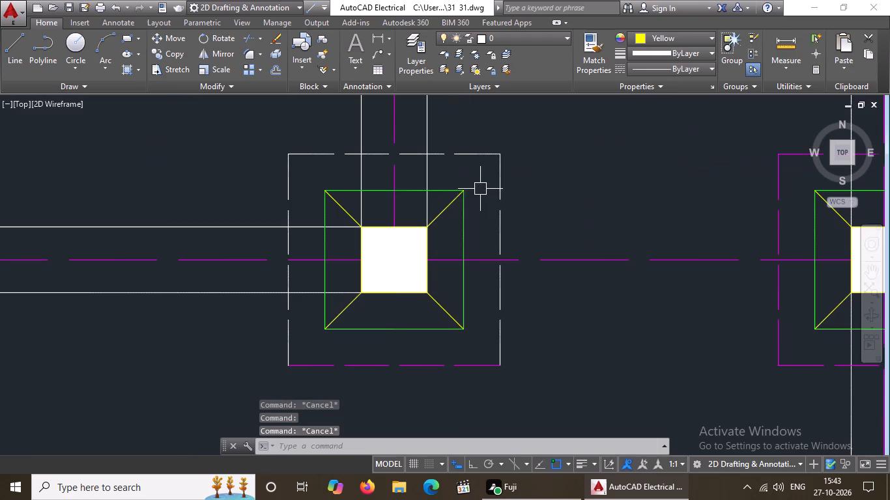
pyautogui.click(495, 188)
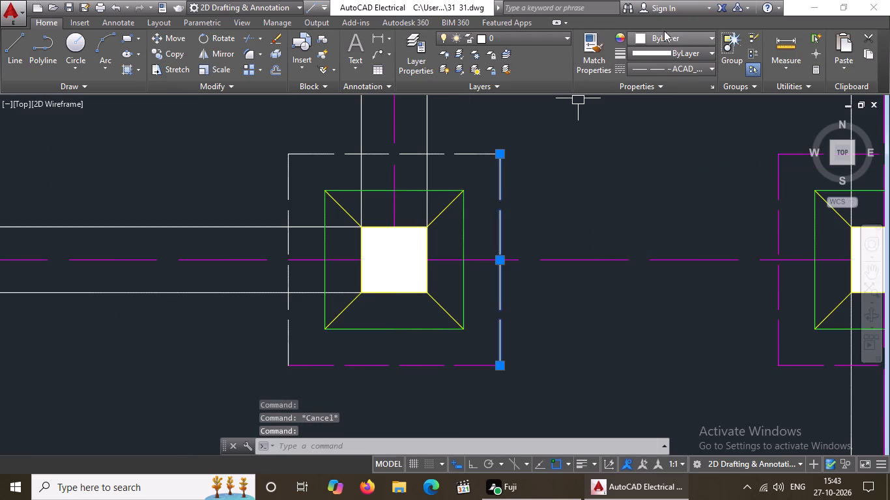
pyautogui.moveTo(664, 31); pyautogui.dragTo(664, 38)
pyautogui.click(701, 30)
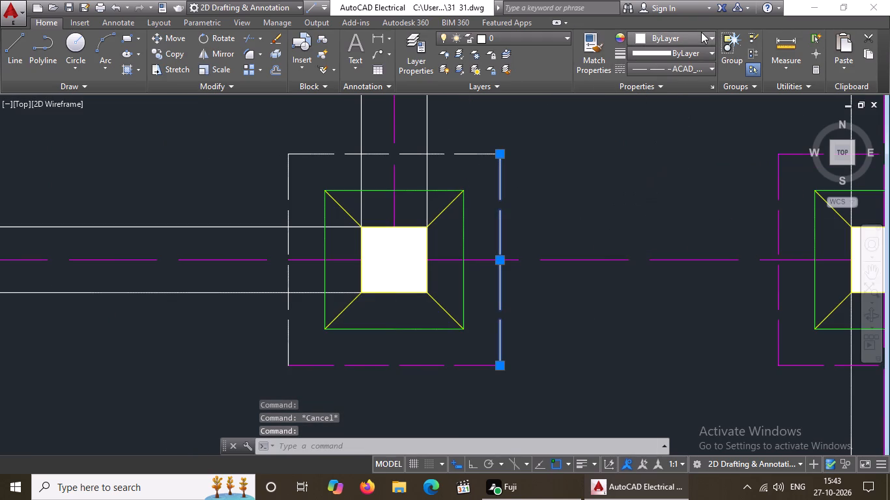
pyautogui.click(706, 36)
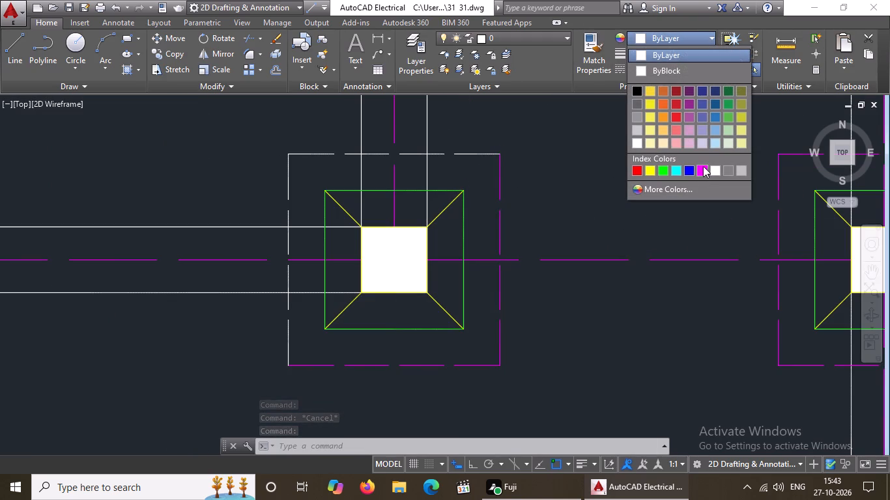
pyautogui.click(703, 166)
pyautogui.press('Escape')
# Change the top and left edges of the second-from-bottom row's second footing's dashed outline to magenta.
pyautogui.click(476, 146)
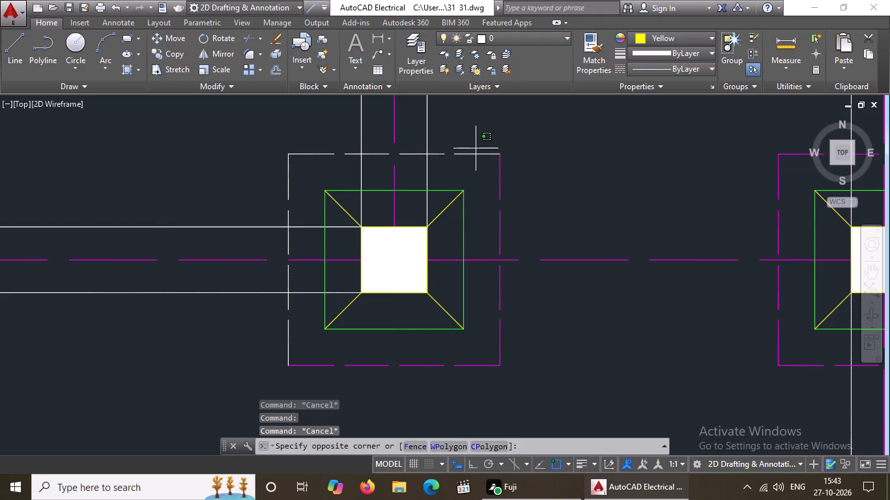
pyautogui.click(474, 155)
pyautogui.click(679, 35)
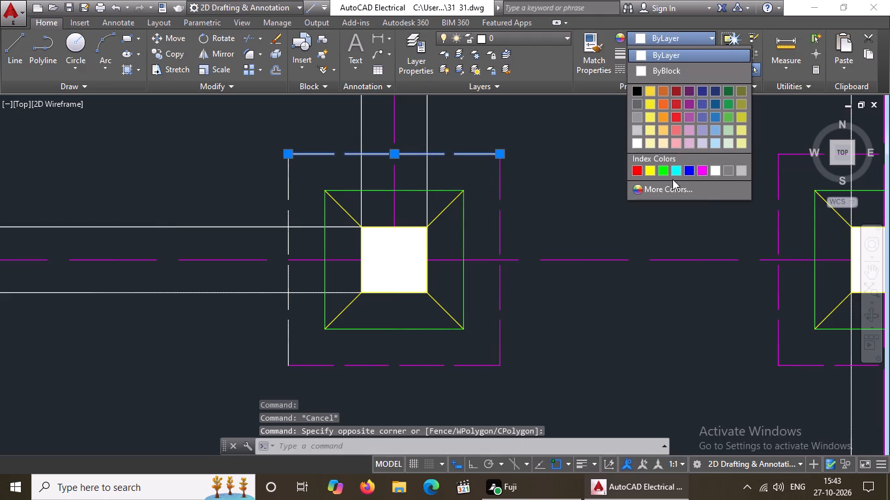
pyautogui.click(701, 167)
pyautogui.press('Escape')
pyautogui.scroll(-6, 495, 179)
pyautogui.scroll(2, 454, 180)
pyautogui.scroll(3, 525, 183)
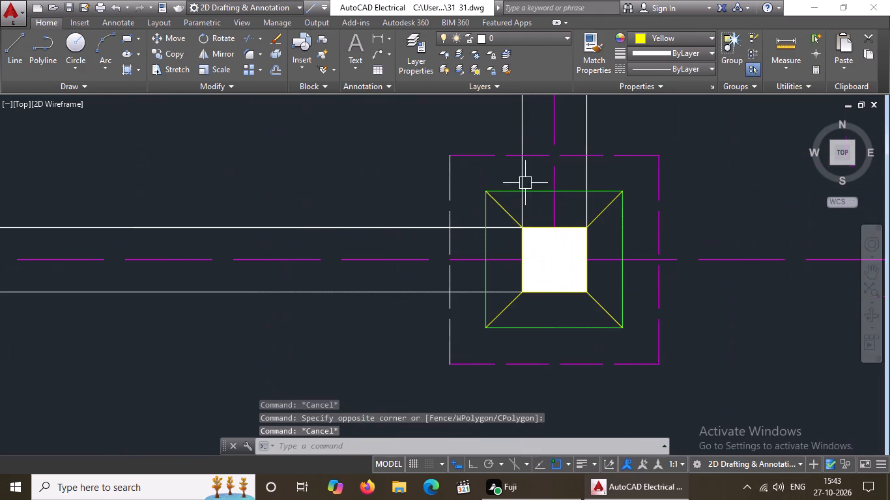
pyautogui.click(453, 191)
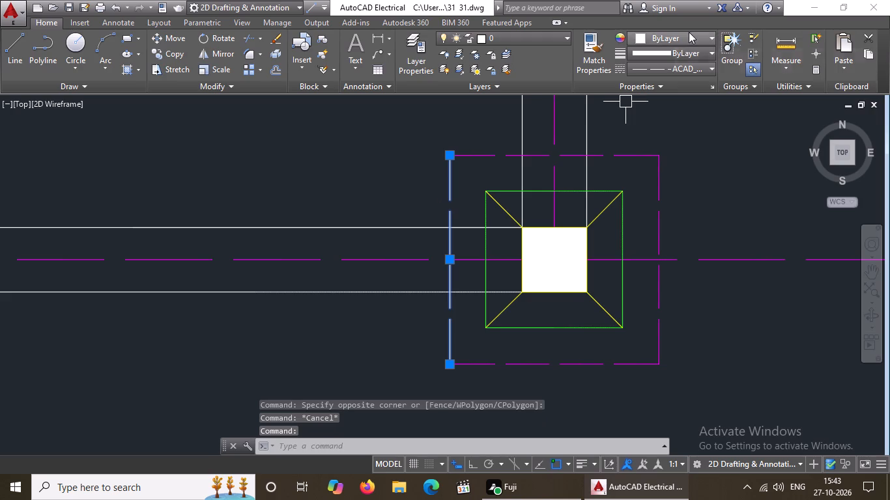
pyautogui.moveTo(690, 31); pyautogui.dragTo(689, 44)
pyautogui.click(682, 30)
pyautogui.click(681, 33)
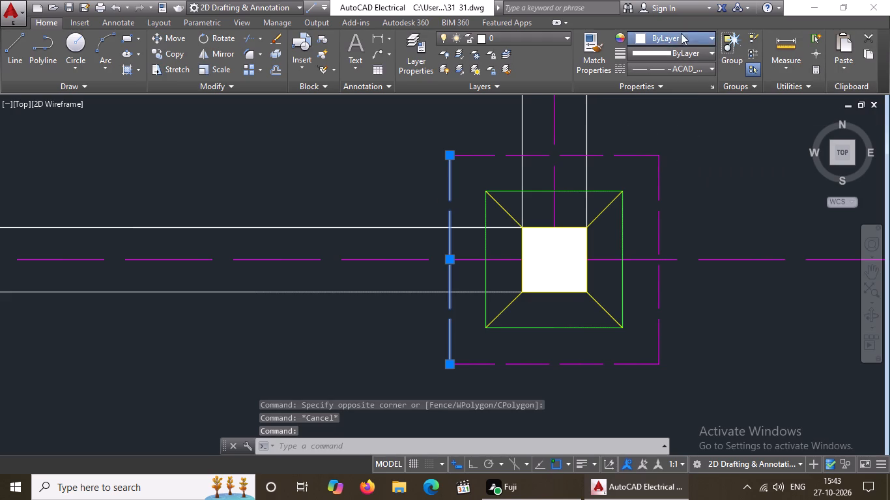
pyautogui.click(700, 171)
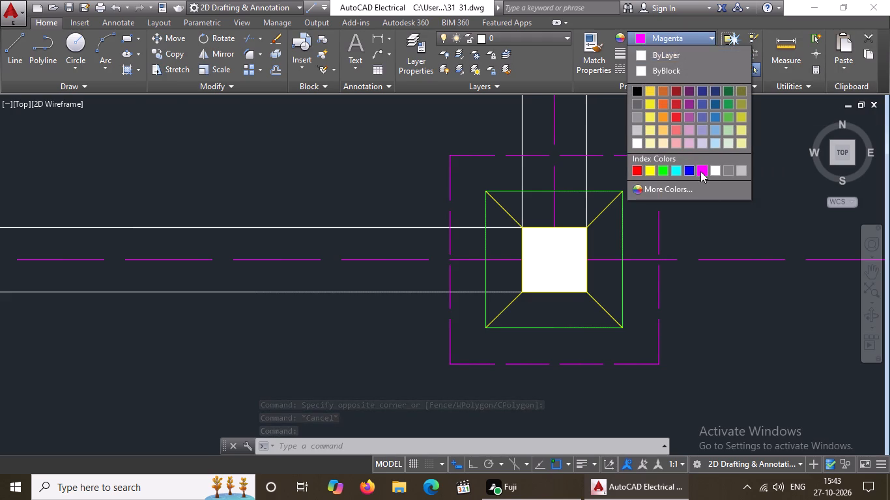
pyautogui.scroll(-5, 700, 171)
pyautogui.press('Escape')
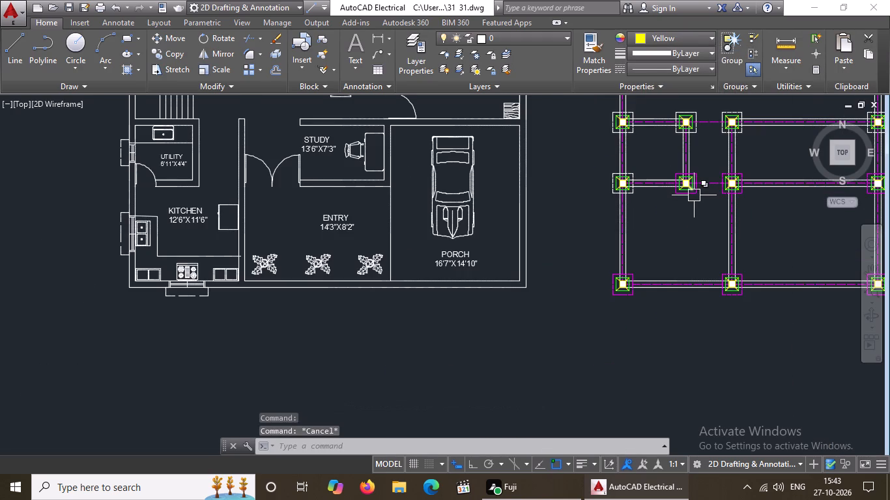
# Change the bottom and right edges of the dashed outline around the second-from-bottom row's leftmost footing to magenta.
pyautogui.scroll(-3, 697, 195)
pyautogui.scroll(4, 410, 266)
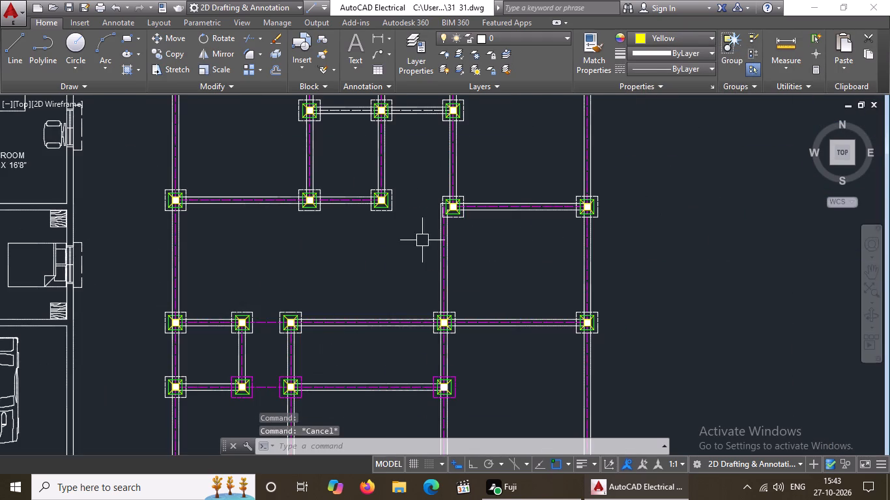
pyautogui.scroll(-3, 431, 229)
pyautogui.scroll(4, 360, 292)
pyautogui.scroll(2, 392, 204)
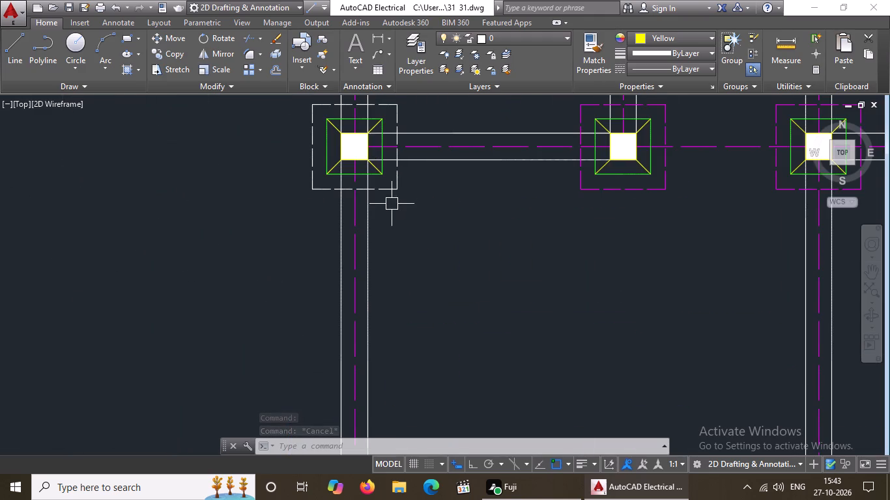
pyautogui.click(387, 197)
pyautogui.click(392, 182)
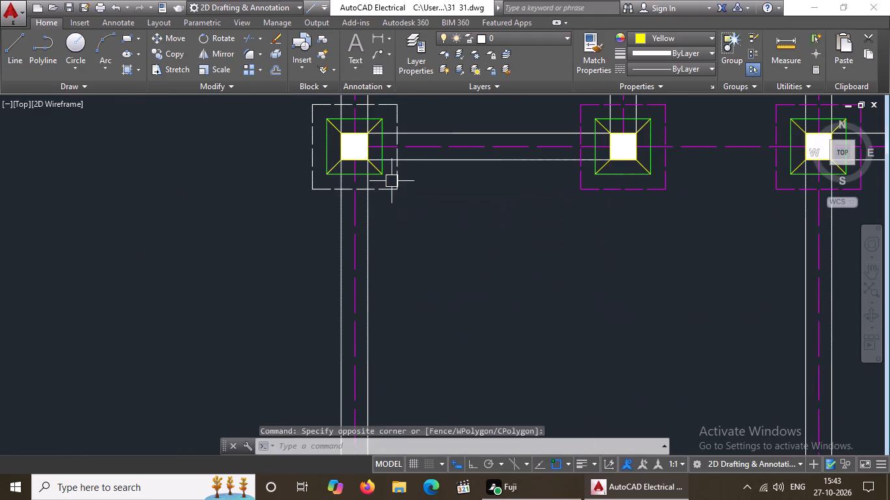
pyautogui.click(388, 189)
pyautogui.click(640, 37)
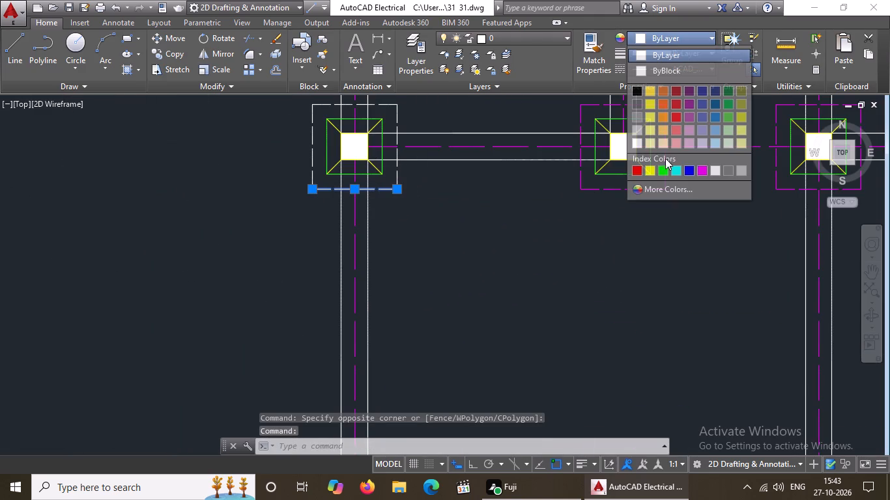
pyautogui.click(701, 169)
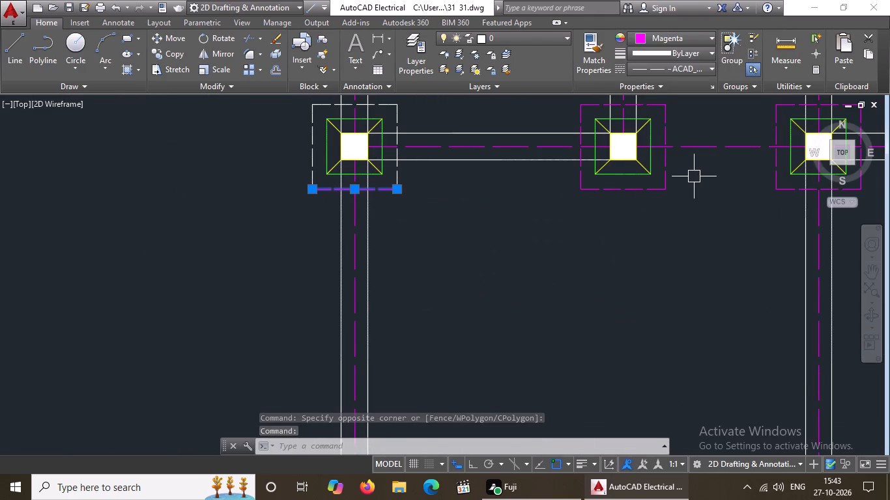
pyautogui.press('Escape')
pyautogui.click(400, 177)
pyautogui.click(652, 35)
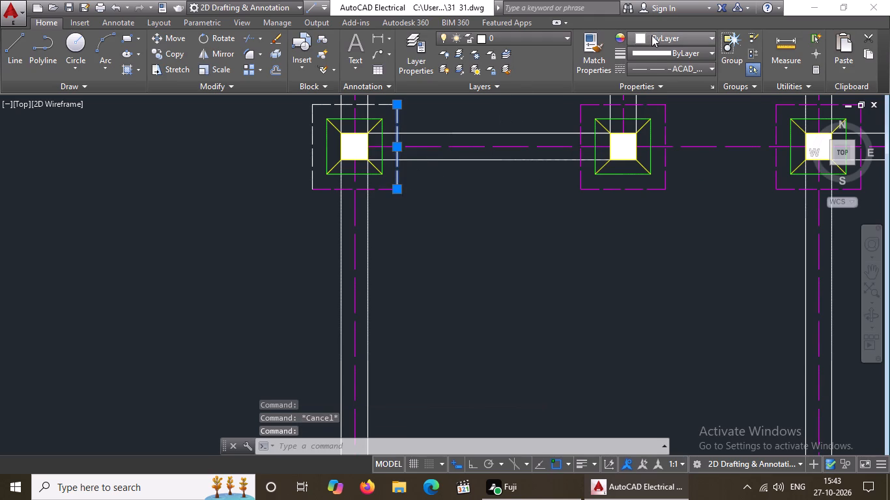
pyautogui.moveTo(702, 169); pyautogui.dragTo(700, 176)
pyautogui.press('Escape')
# Change the top and left edges of the second-from-bottom row's leftmost footing's dashed outline to magenta.
pyautogui.scroll(-1, 475, 210)
pyautogui.scroll(1, 344, 108)
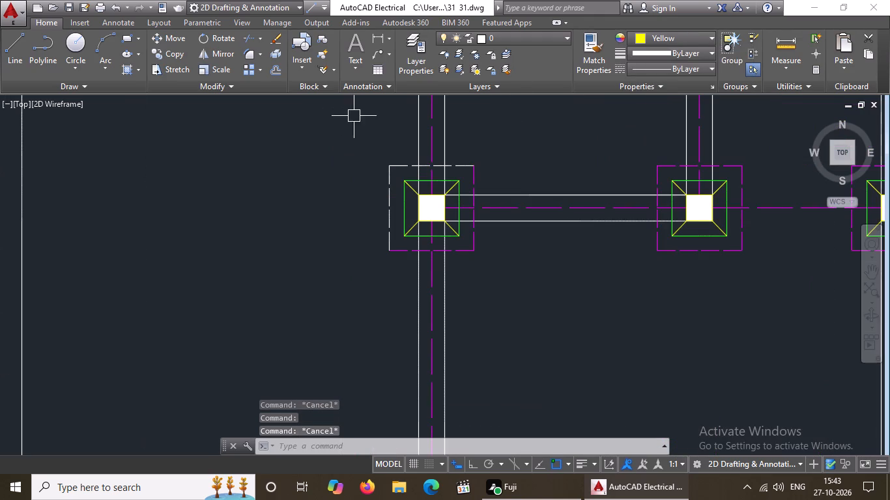
pyautogui.click(402, 162)
pyautogui.click(704, 36)
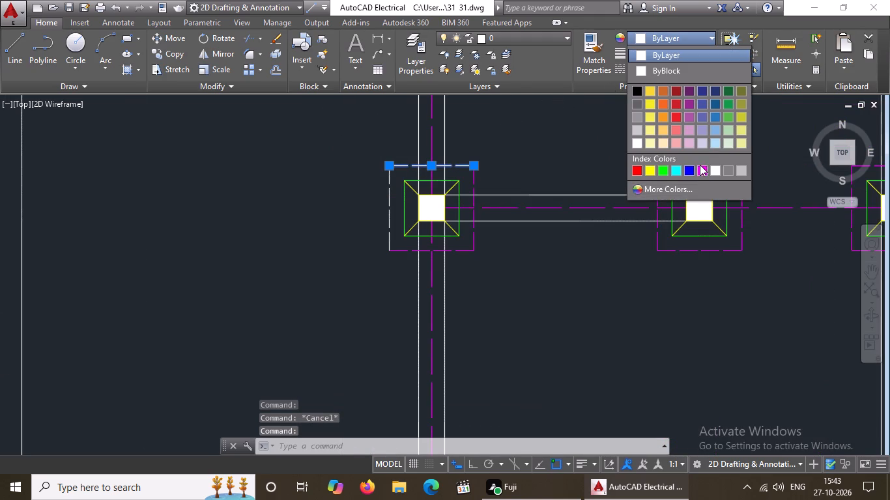
pyautogui.click(702, 167)
pyautogui.press('Escape')
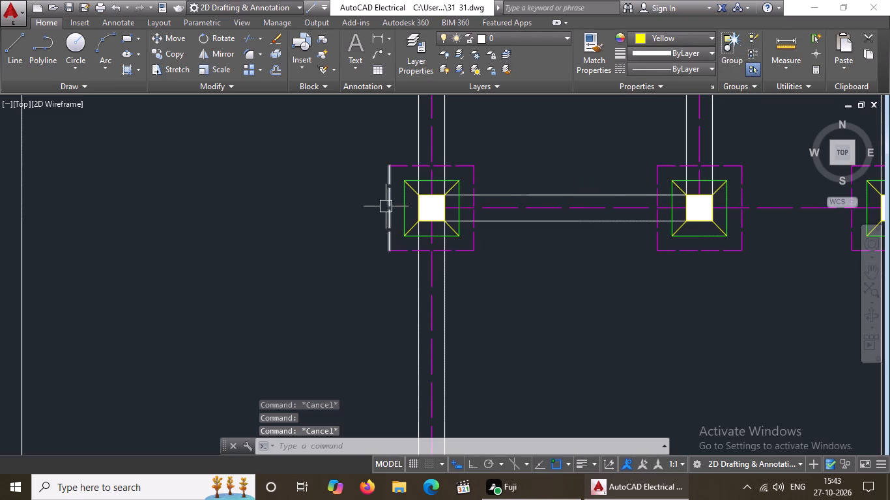
pyautogui.click(386, 206)
pyautogui.click(683, 38)
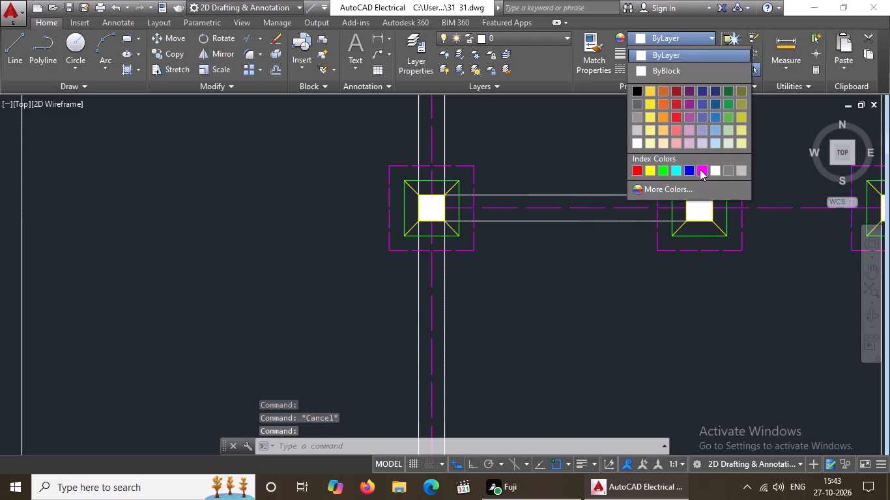
pyautogui.click(700, 169)
pyautogui.scroll(-4, 699, 170)
pyautogui.press('Escape')
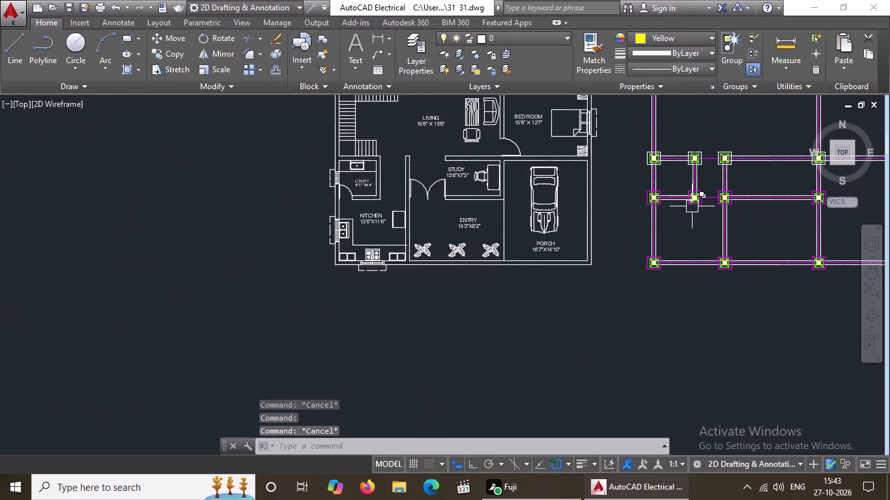
# Change the bottom and left edges of the dashed outline around the leftmost footing in the third row from the bottom to magenta.
pyautogui.scroll(-1, 695, 220)
pyautogui.scroll(3, 741, 164)
pyautogui.scroll(3, 449, 272)
pyautogui.click(467, 195)
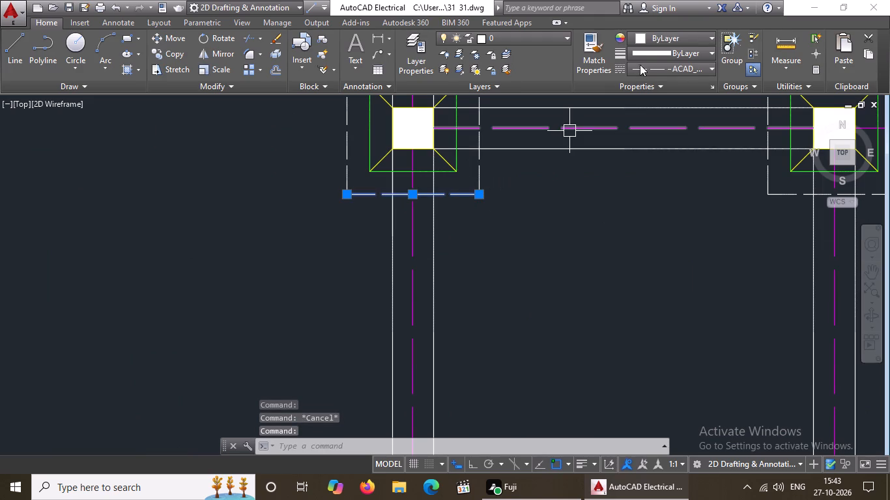
pyautogui.click(657, 31)
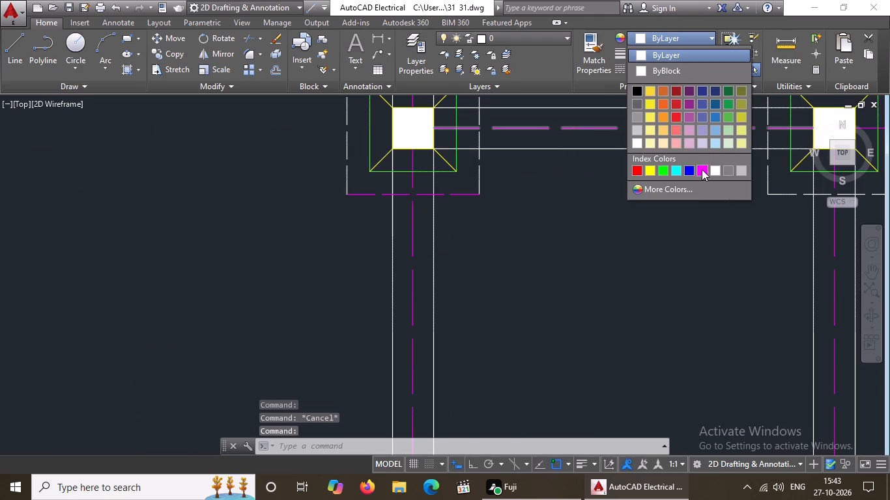
pyautogui.click(702, 169)
pyautogui.press('Escape')
pyautogui.scroll(-3, 553, 206)
pyautogui.scroll(3, 528, 172)
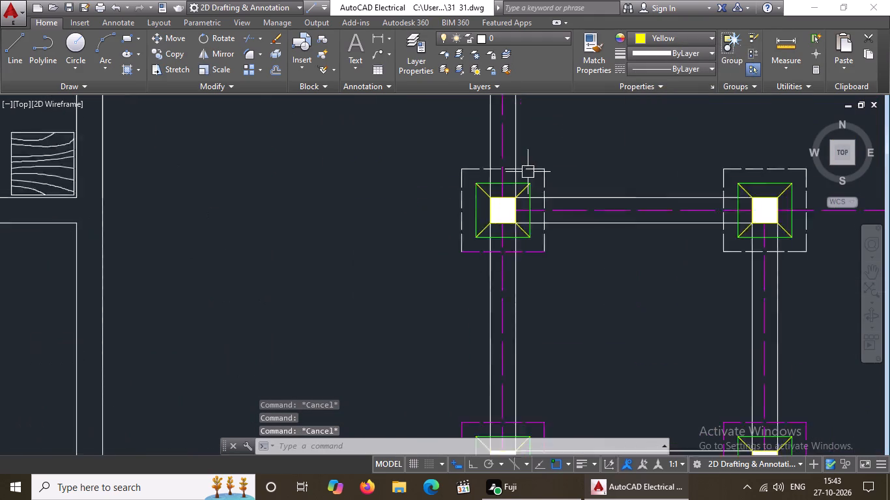
pyautogui.click(427, 182)
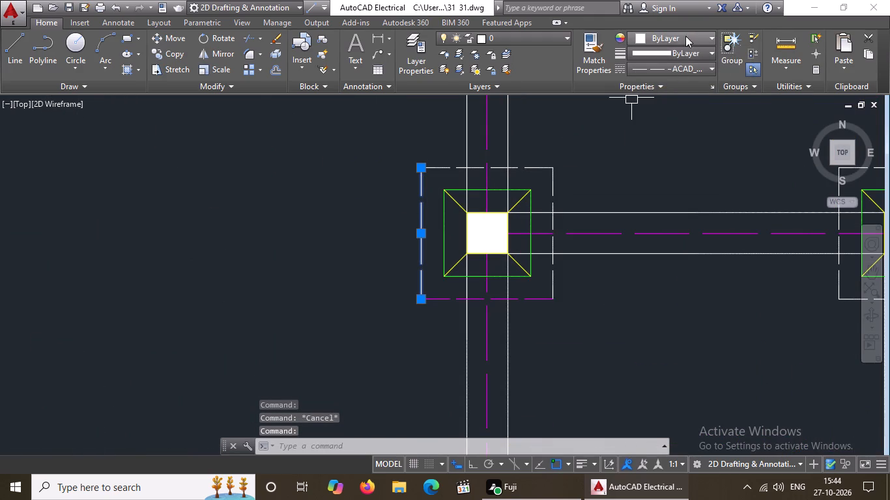
pyautogui.click(687, 34)
pyautogui.click(702, 164)
pyautogui.press('Escape')
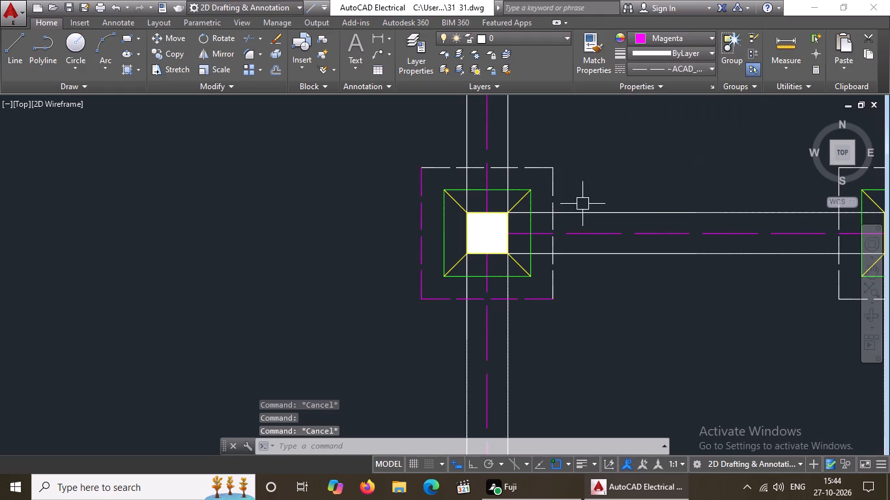
# Change the top and right edges of the third-from-bottom row's leftmost footing's dashed outline to magenta.
pyautogui.click(547, 171)
pyautogui.click(672, 39)
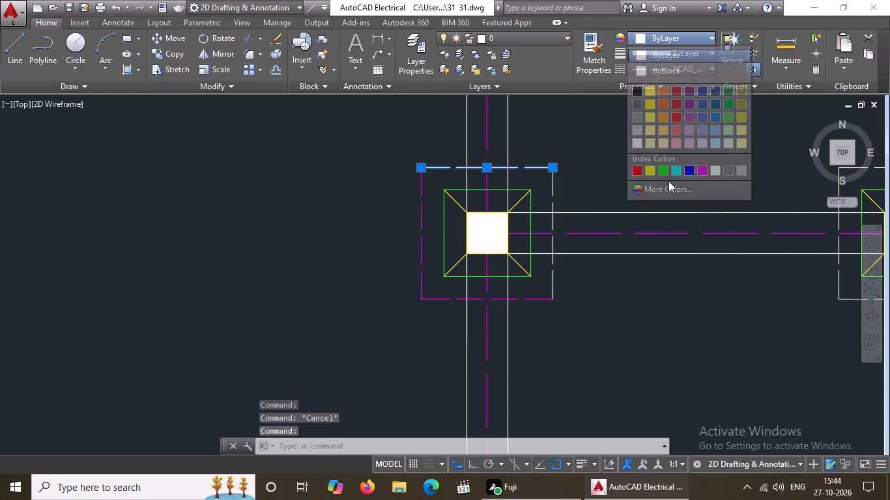
pyautogui.click(700, 169)
pyautogui.press('Escape')
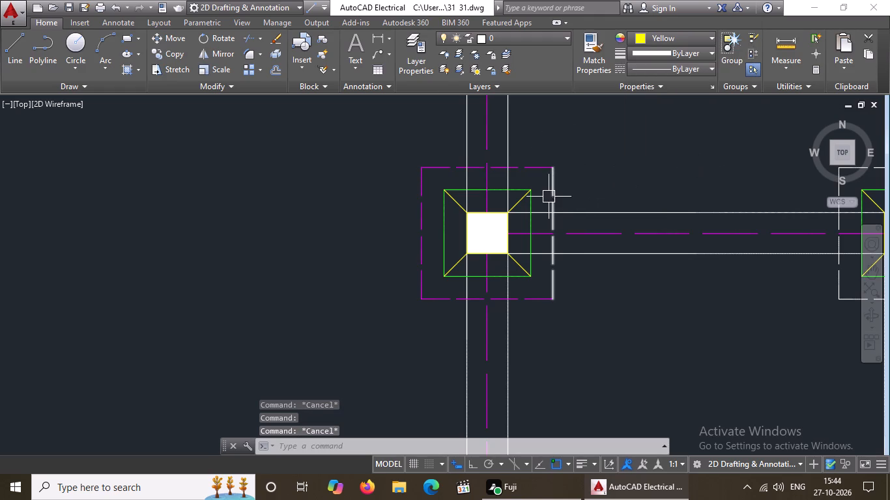
pyautogui.click(548, 197)
pyautogui.click(680, 33)
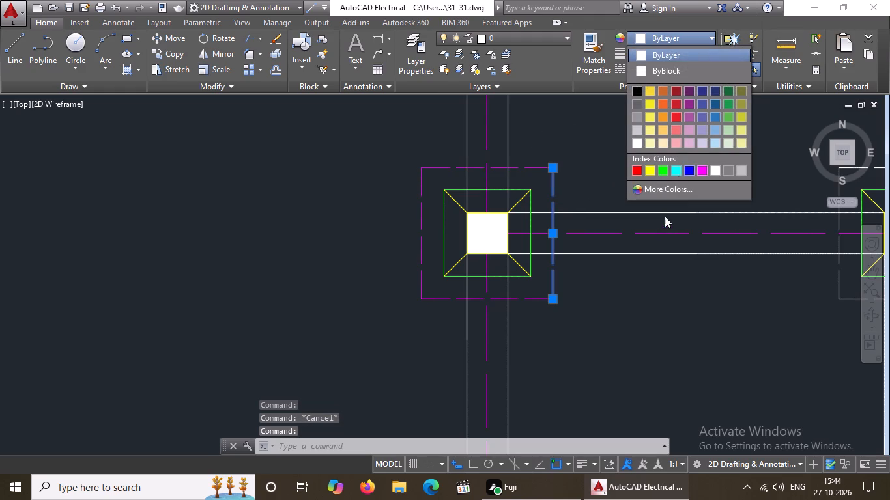
pyautogui.click(700, 165)
pyautogui.press('Escape')
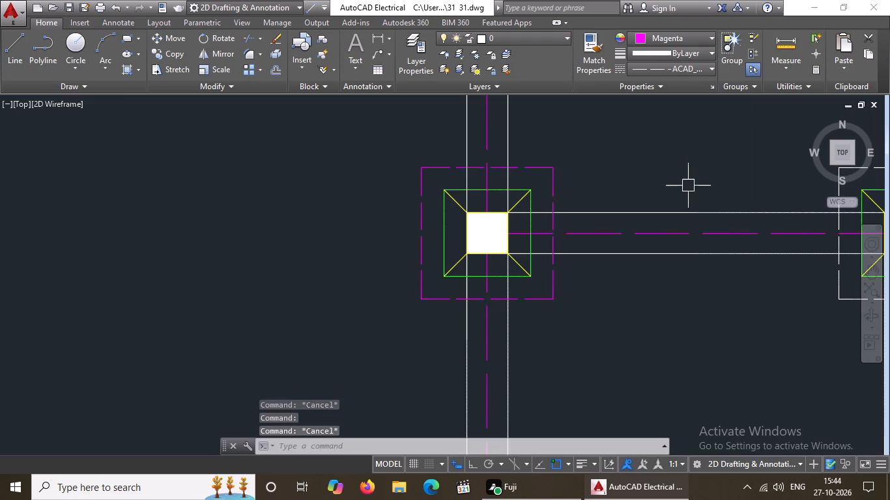
# Change the bottom edge of the dashed outline around the second footing from the left in the third row from the bottom to magenta.
pyautogui.scroll(-5, 687, 180)
pyautogui.scroll(4, 744, 196)
pyautogui.scroll(3, 607, 240)
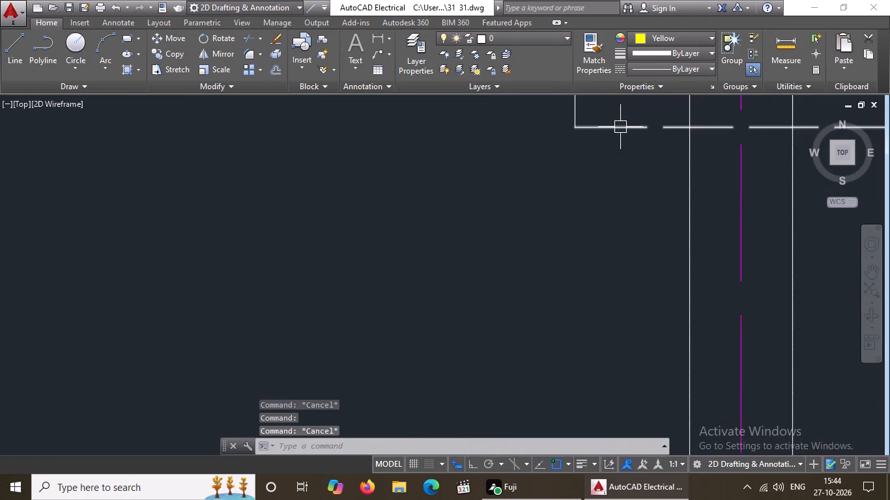
pyautogui.click(620, 126)
pyautogui.scroll(-3, 625, 143)
pyautogui.scroll(-2, 688, 160)
pyautogui.scroll(4, 687, 128)
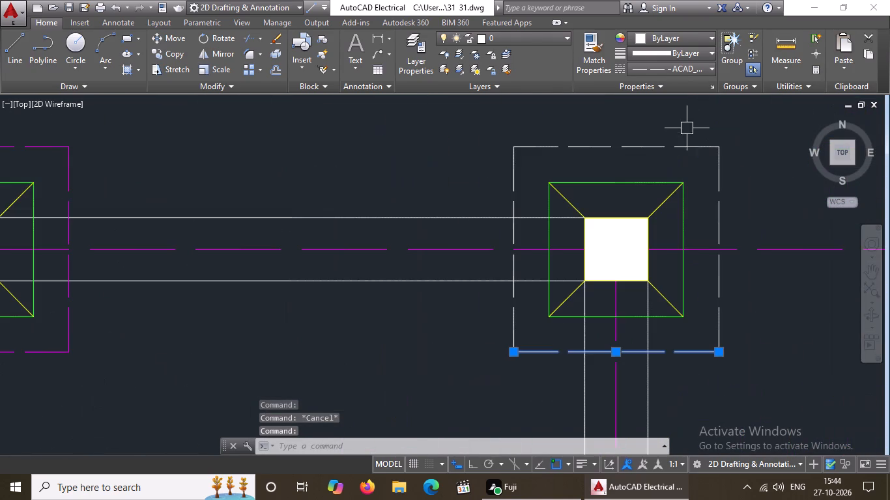
pyautogui.click(704, 34)
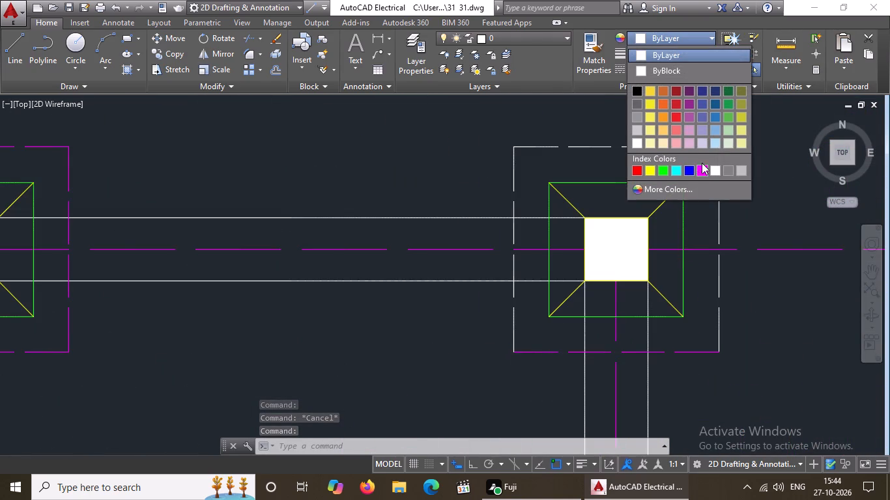
pyautogui.click(702, 162)
pyautogui.click(684, 37)
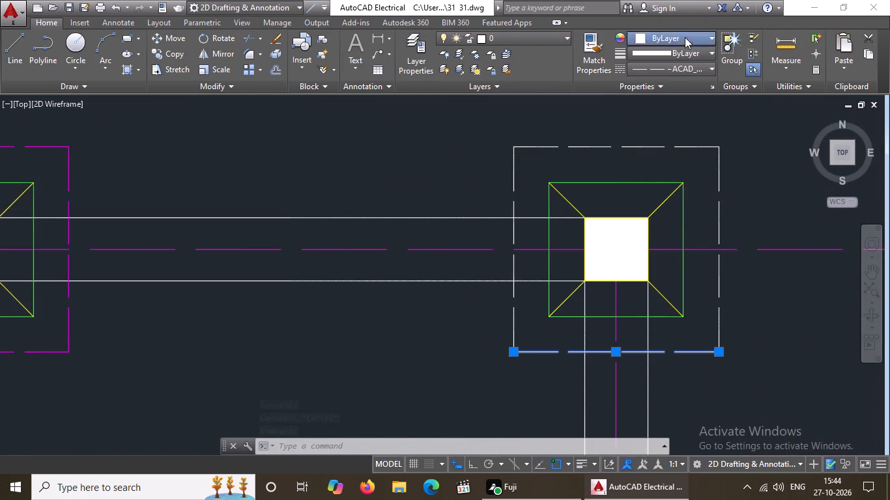
pyautogui.click(704, 161)
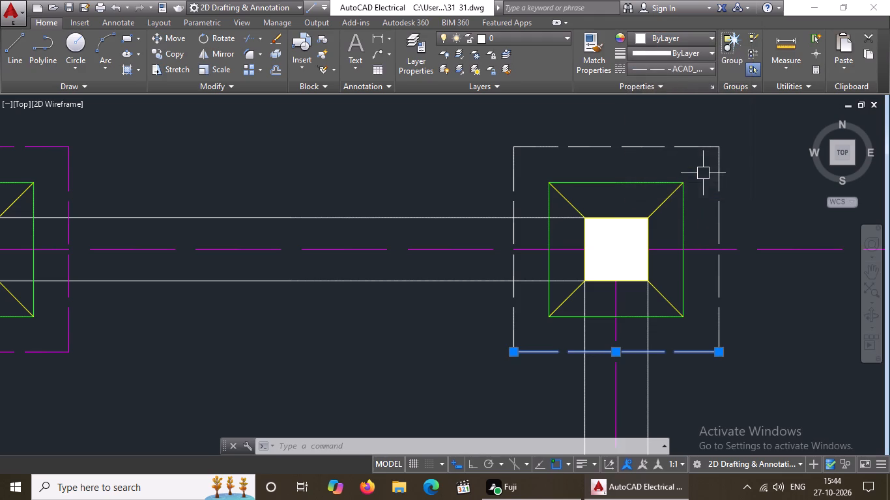
pyautogui.press('Escape')
pyautogui.moveTo(710, 351); pyautogui.dragTo(710, 343)
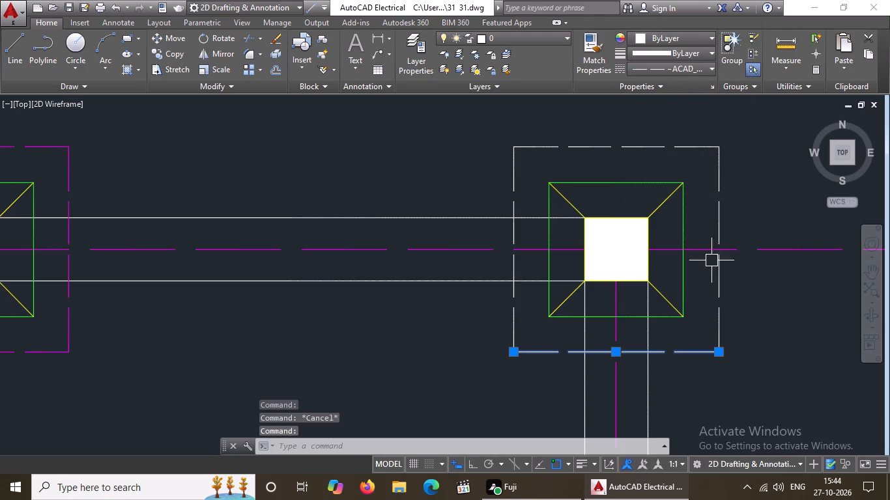
pyautogui.click(683, 44)
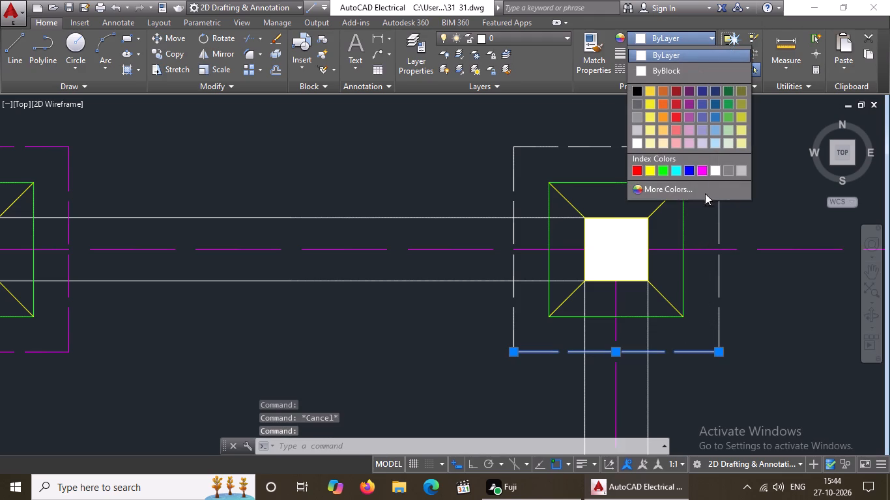
pyautogui.moveTo(701, 169); pyautogui.dragTo(703, 176)
pyautogui.press('Escape')
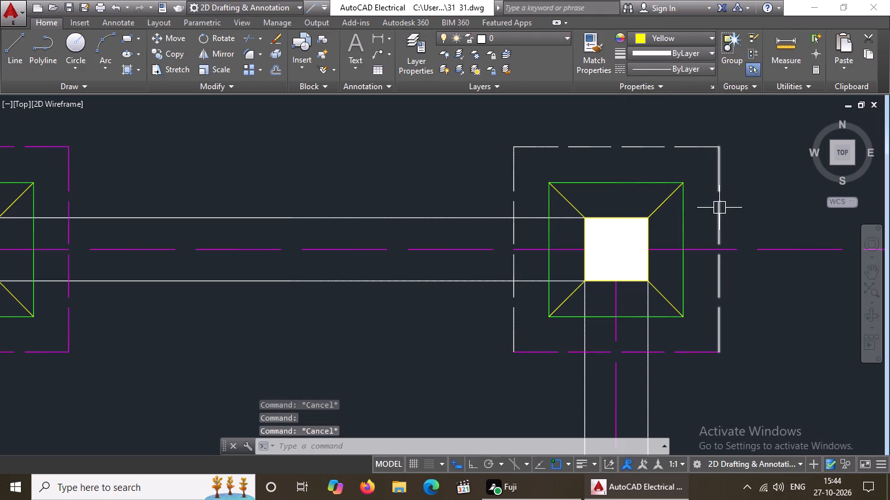
# Change the right, top and left edges of that second footing's dashed outline to magenta.
pyautogui.click(719, 208)
pyautogui.click(685, 38)
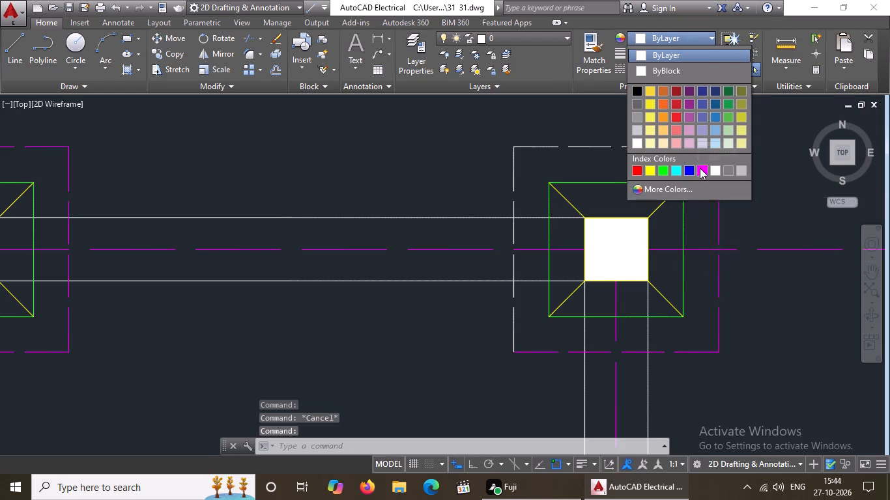
pyautogui.click(700, 167)
pyautogui.press('Escape')
pyautogui.click(696, 144)
pyautogui.click(713, 35)
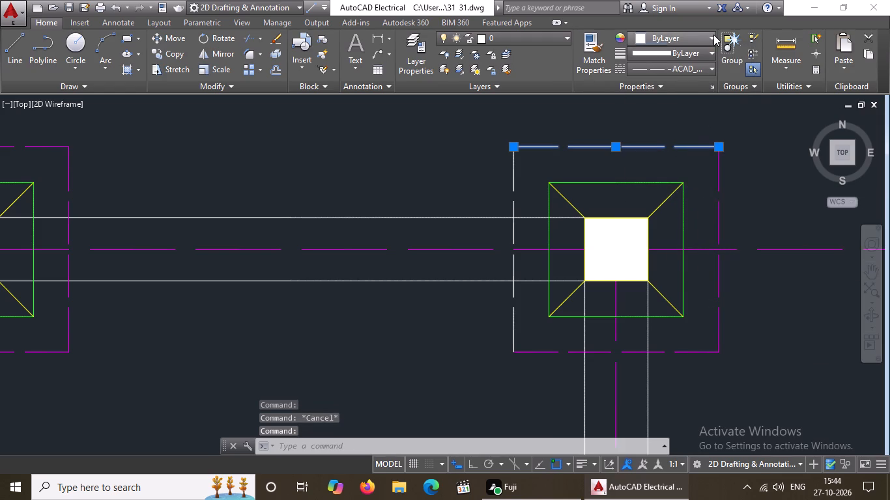
pyautogui.click(698, 166)
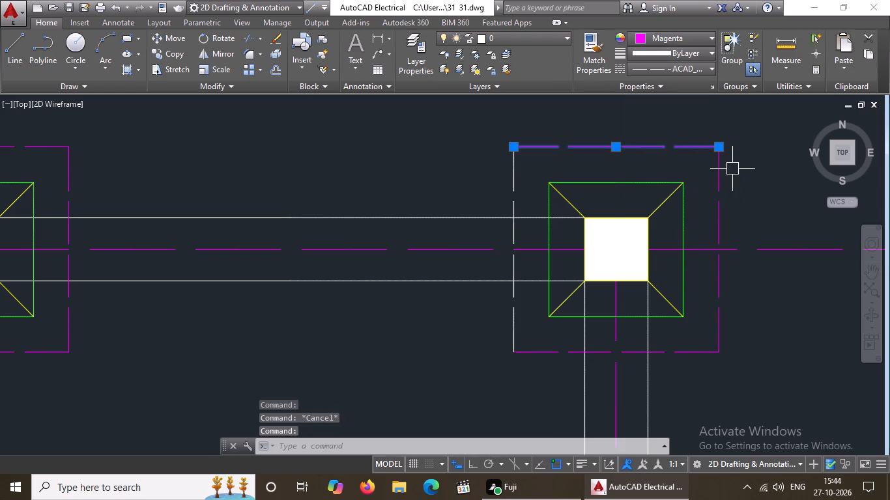
pyautogui.press('Escape')
pyautogui.click(514, 173)
pyautogui.click(693, 64)
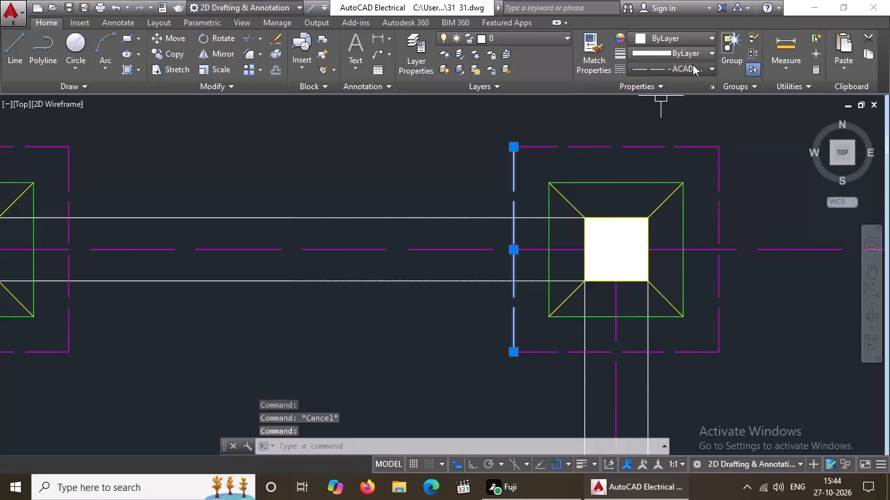
pyautogui.click(687, 40)
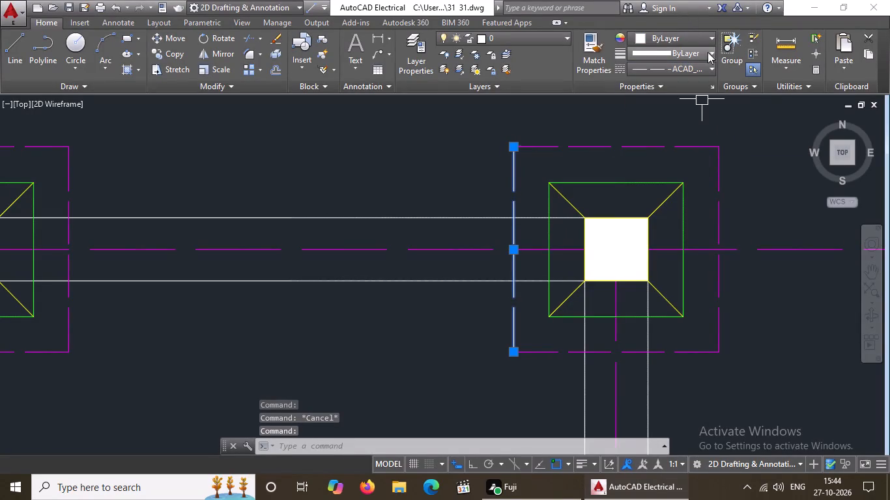
pyautogui.click(706, 42)
pyautogui.click(702, 171)
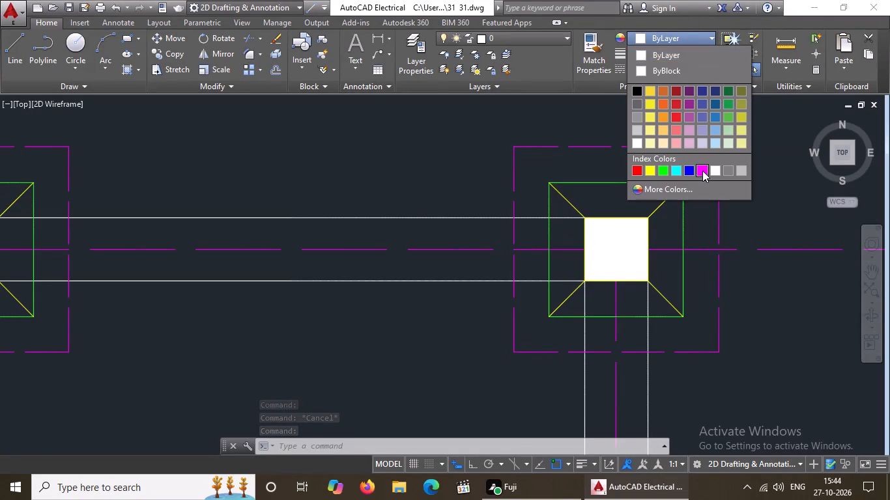
pyautogui.press('Escape')
# Change the top and left edges of the dashed outline around the third footing from the left in the third row from the bottom to magenta.
pyautogui.scroll(-5, 652, 182)
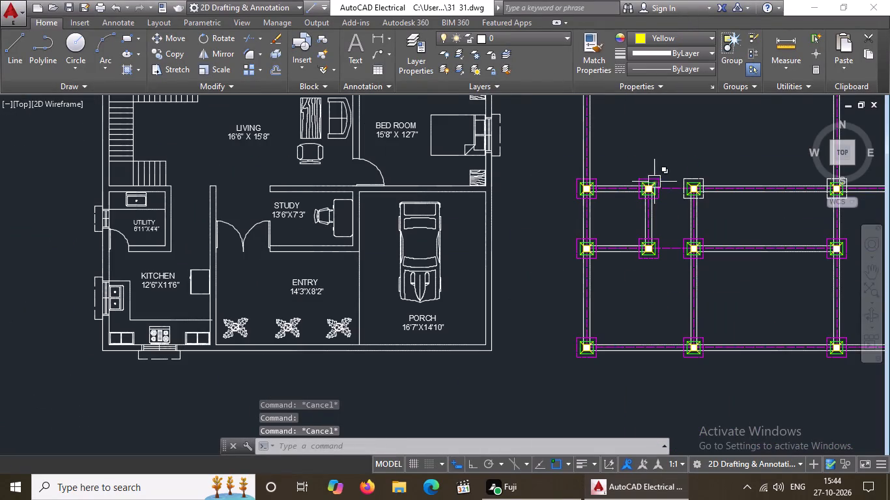
pyautogui.scroll(-2, 698, 189)
pyautogui.scroll(2, 721, 193)
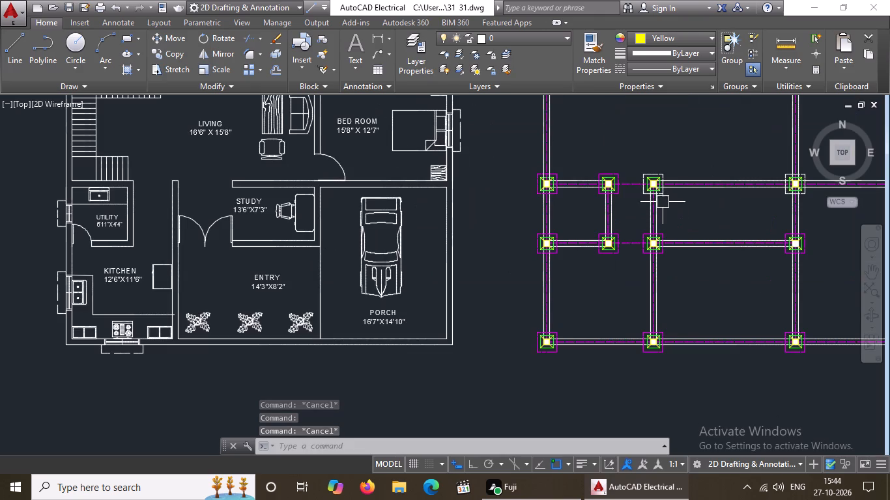
pyautogui.scroll(3, 664, 178)
pyautogui.scroll(3, 614, 159)
pyautogui.click(608, 180)
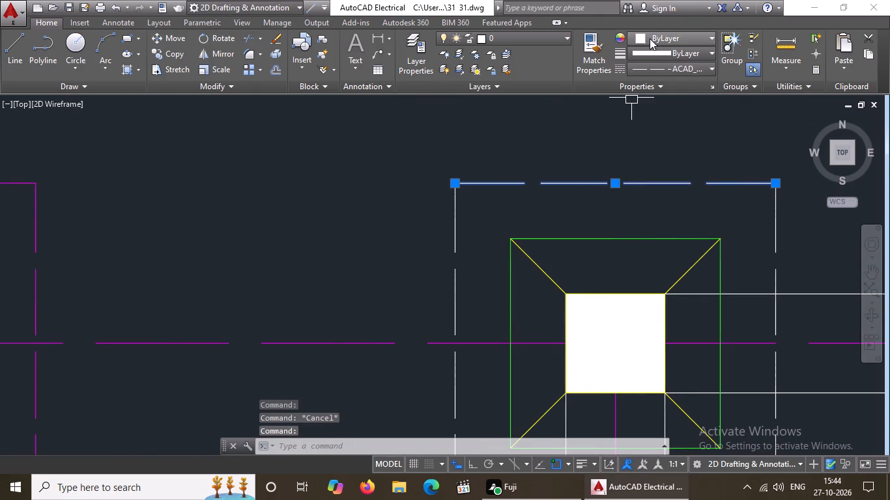
pyautogui.click(650, 39)
pyautogui.click(703, 168)
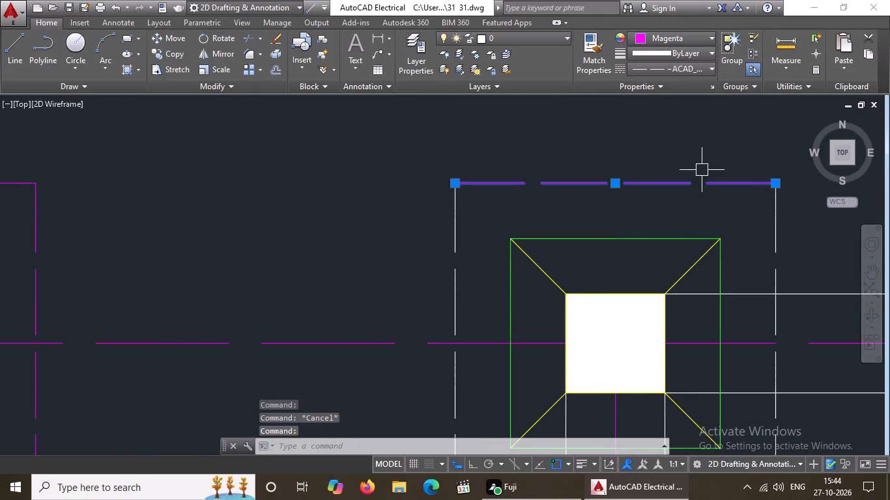
pyautogui.press('Escape')
pyautogui.scroll(-3, 640, 174)
pyautogui.click(594, 201)
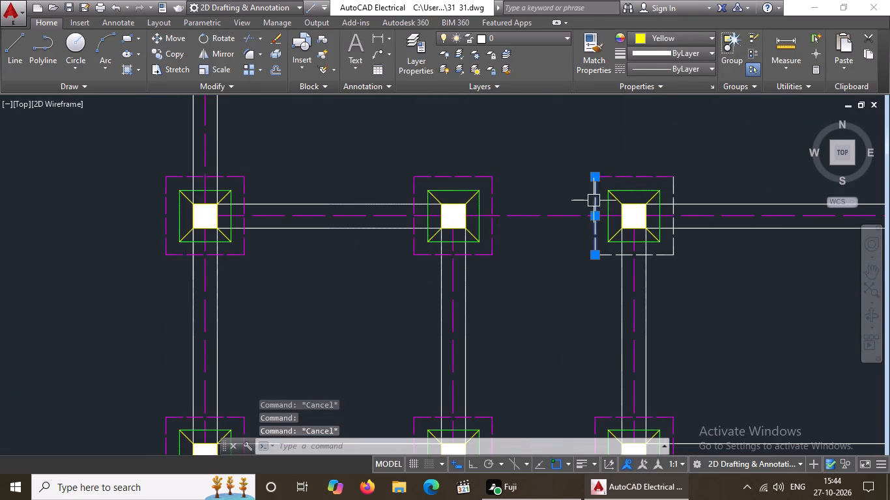
pyautogui.click(683, 38)
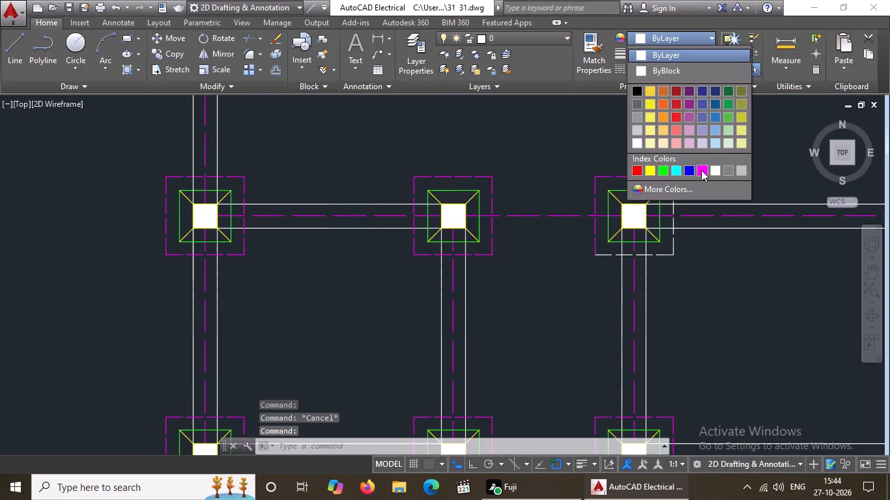
pyautogui.click(701, 170)
pyautogui.press('Escape')
# Change the bottom and right edges of the third footing's dashed outline in the third row from the bottom to magenta.
pyautogui.scroll(2, 639, 270)
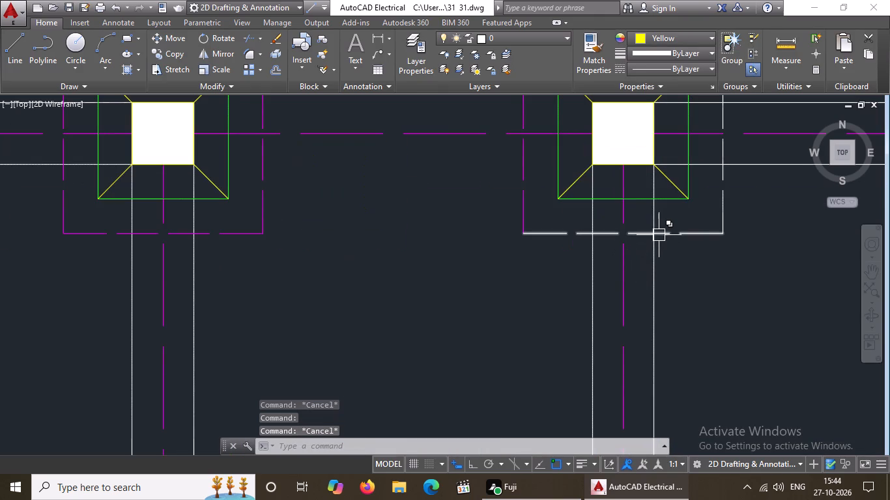
pyautogui.click(667, 234)
pyautogui.click(681, 38)
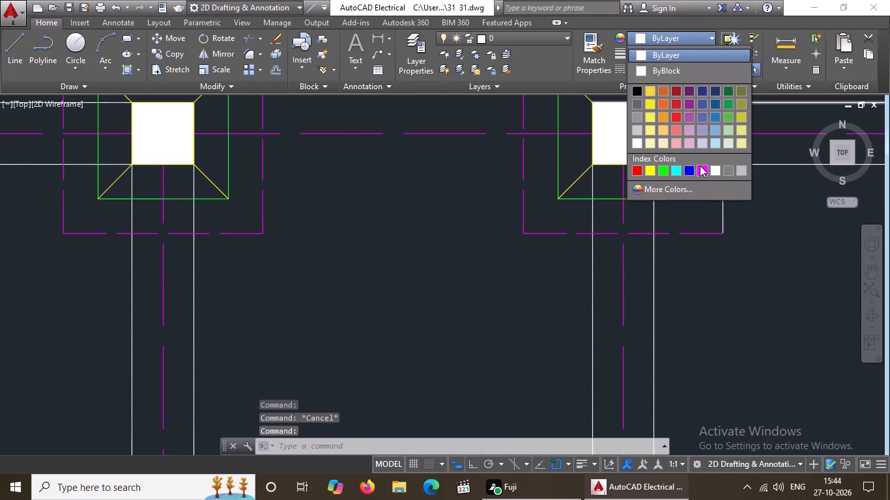
pyautogui.click(700, 165)
pyautogui.press('Escape')
pyautogui.scroll(-3, 689, 173)
pyautogui.scroll(3, 692, 167)
pyautogui.click(708, 174)
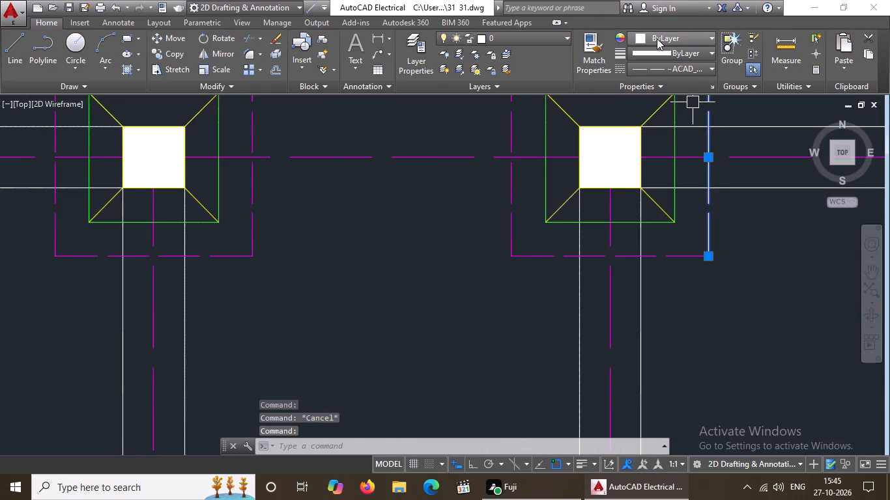
pyautogui.click(657, 38)
pyautogui.click(701, 169)
pyautogui.scroll(-2, 652, 191)
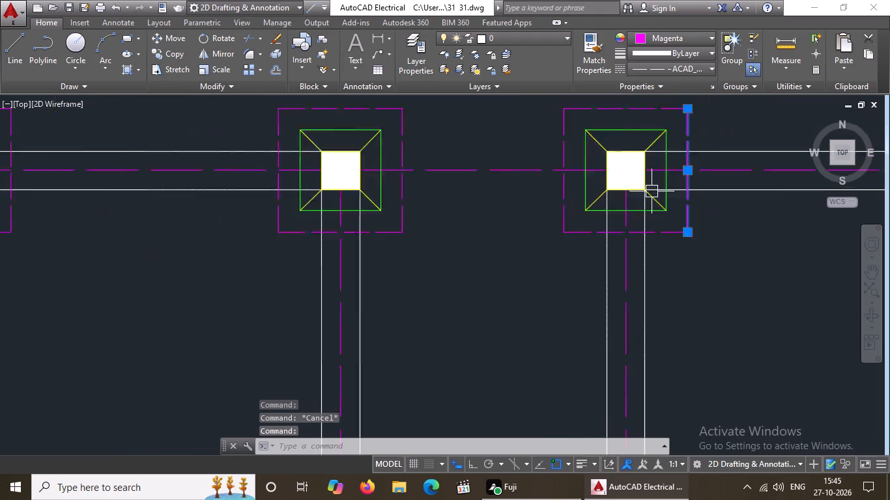
pyautogui.scroll(-2, 652, 191)
pyautogui.press('Escape')
# Change the top and right edges of the dashed outline around the fourth footing from the left in the third row from the bottom to magenta.
pyautogui.scroll(-2, 651, 229)
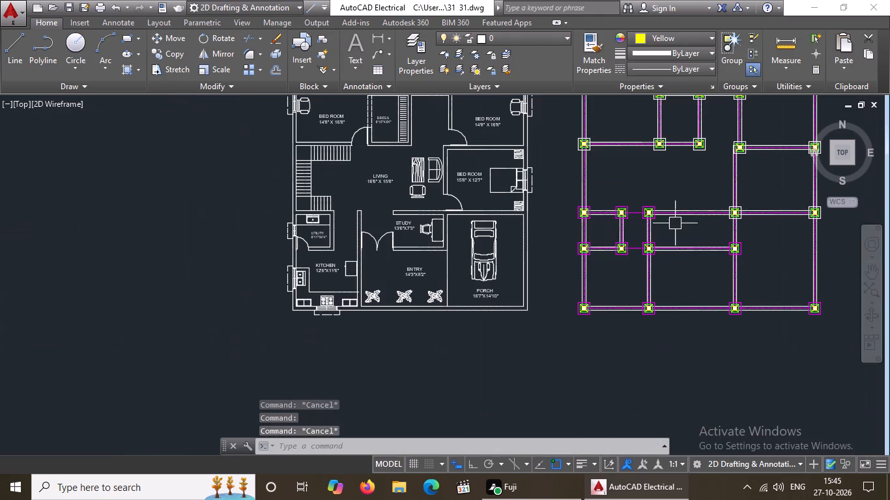
pyautogui.scroll(2, 790, 211)
pyautogui.scroll(2, 689, 204)
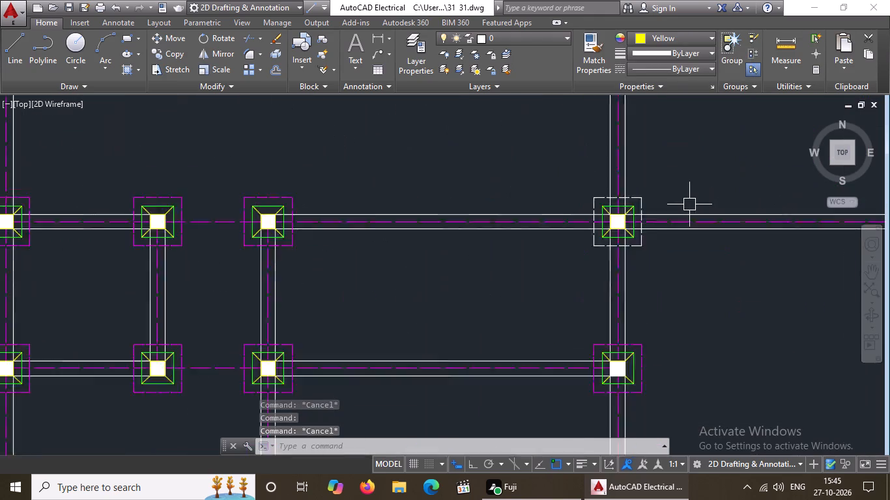
pyautogui.scroll(2, 571, 193)
pyautogui.click(640, 192)
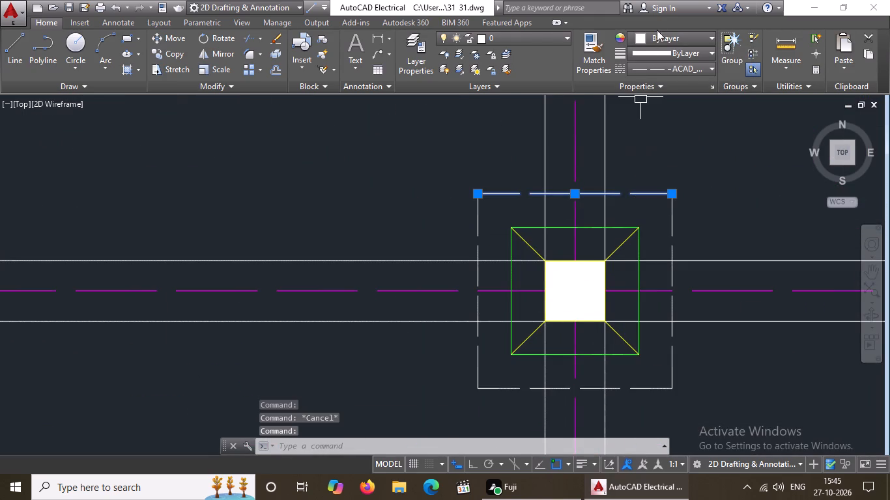
pyautogui.moveTo(657, 40); pyautogui.dragTo(657, 60)
pyautogui.click(664, 42)
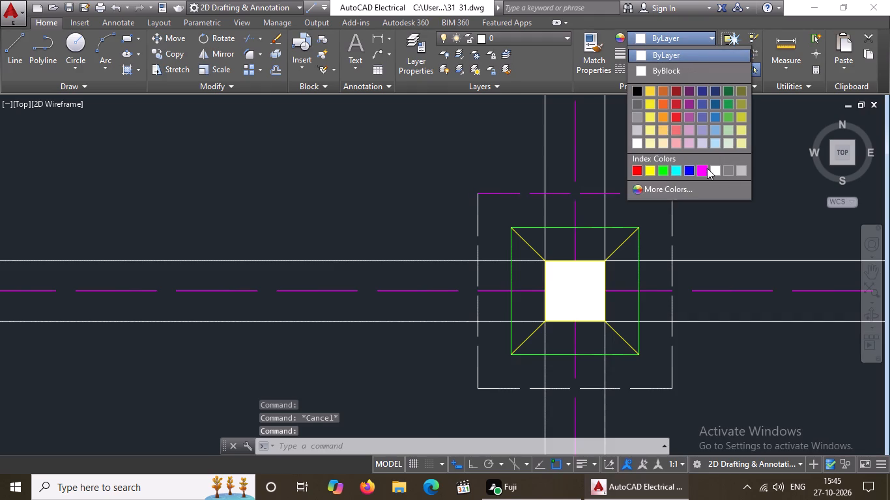
pyautogui.click(703, 169)
pyautogui.press('Escape')
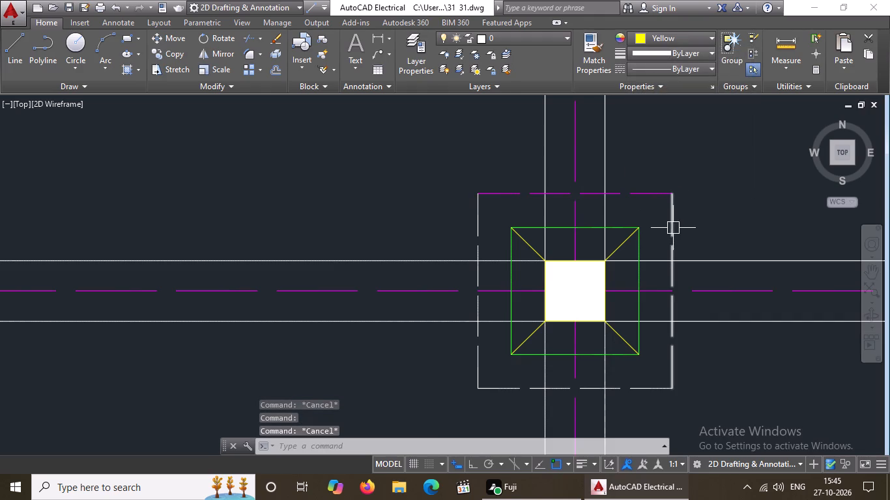
pyautogui.click(672, 230)
pyautogui.click(671, 38)
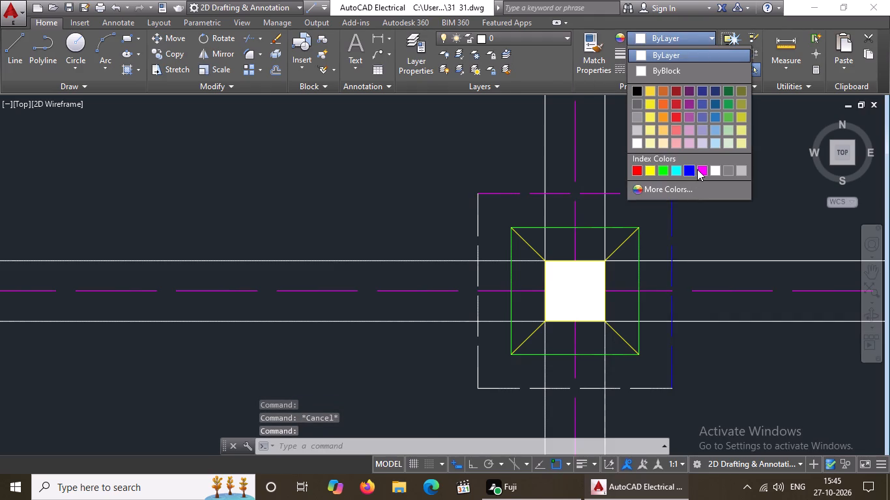
pyautogui.click(698, 166)
pyautogui.press('Escape')
# Change the bottom and left edges of the fourth footing's dashed outline in the third row from the bottom to magenta.
pyautogui.moveTo(635, 389); pyautogui.dragTo(640, 380)
pyautogui.click(704, 34)
pyautogui.click(702, 169)
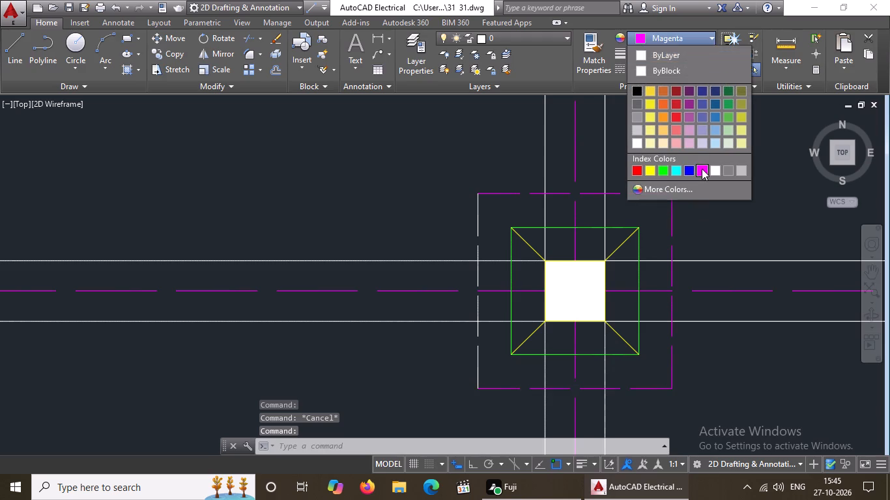
pyautogui.press('Escape')
pyautogui.moveTo(497, 218); pyautogui.dragTo(490, 221)
pyautogui.click(411, 233)
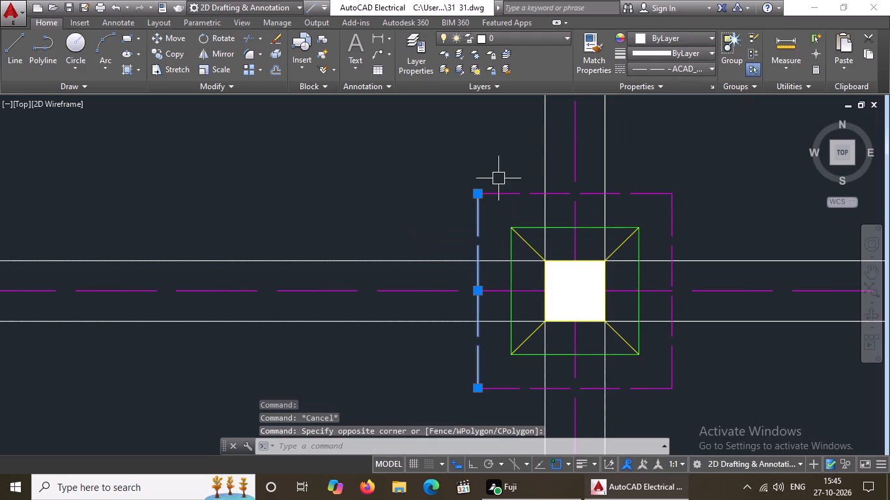
pyautogui.click(644, 34)
pyautogui.click(699, 169)
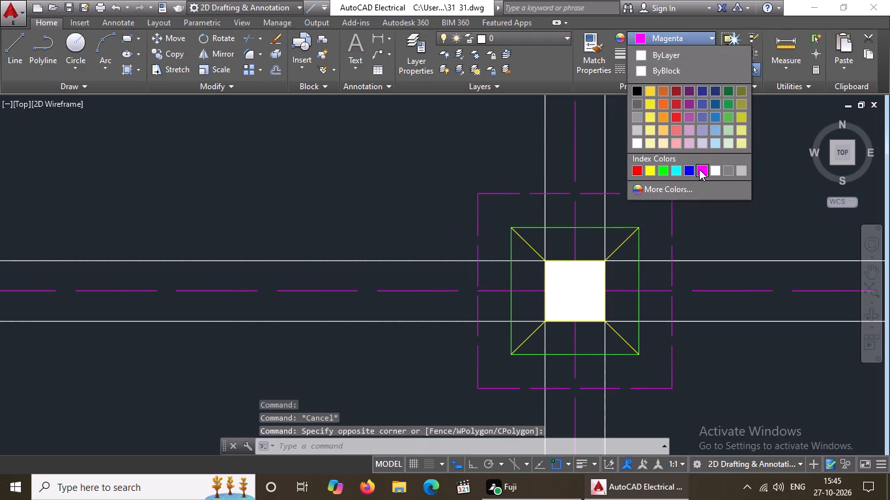
pyautogui.scroll(-5, 627, 169)
pyautogui.press('Escape')
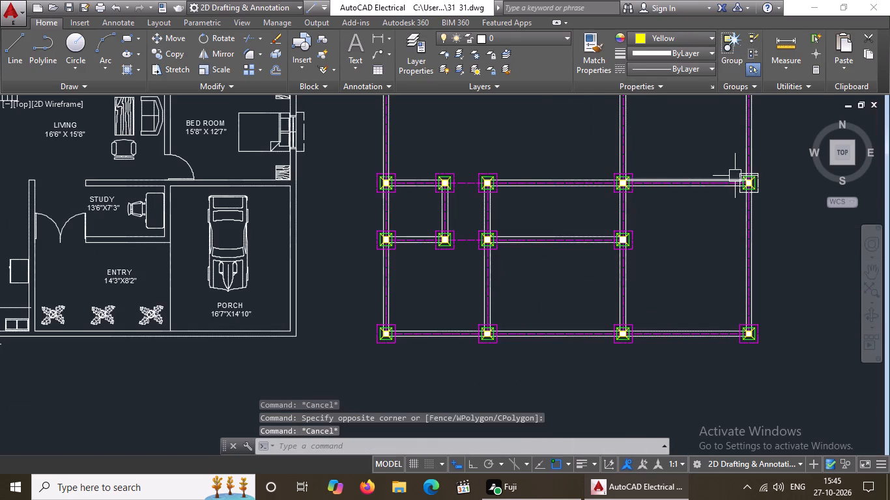
# Change the left and top edges of the dashed outline around the rightmost footing in the third row from the bottom to magenta.
pyautogui.scroll(5, 736, 173)
pyautogui.click(729, 214)
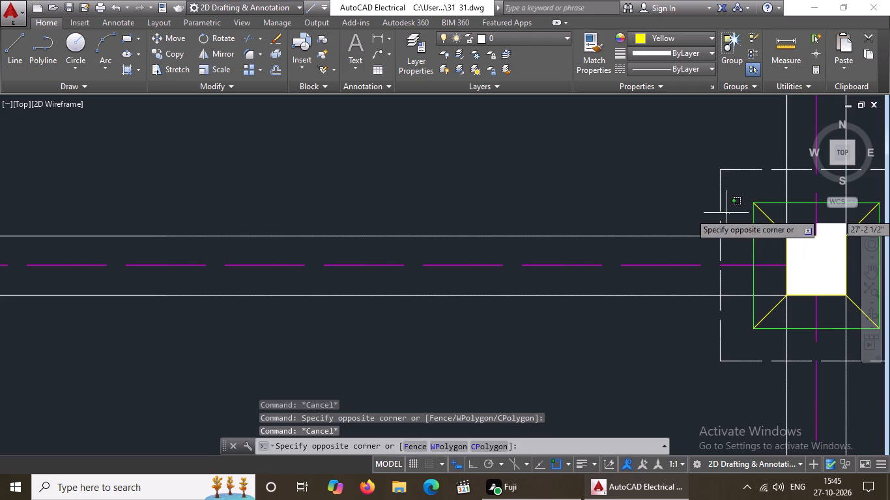
pyautogui.moveTo(723, 217); pyautogui.dragTo(713, 226)
pyautogui.moveTo(736, 191); pyautogui.dragTo(720, 199)
pyautogui.click(692, 213)
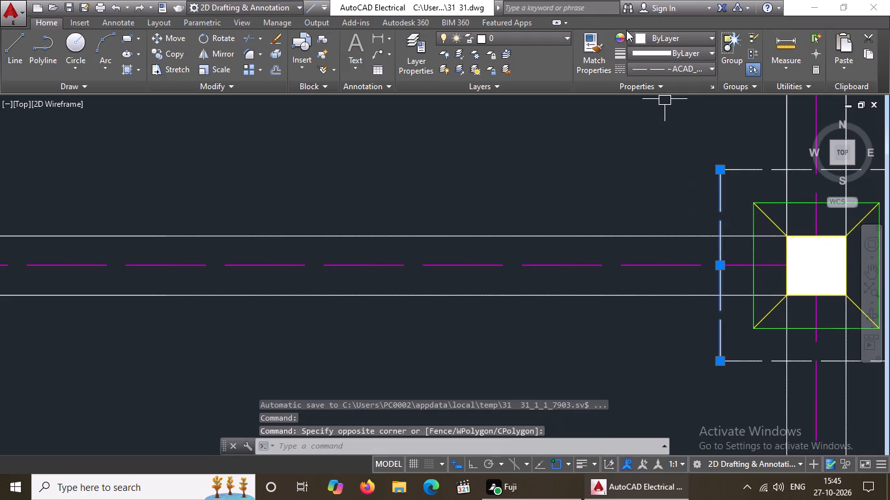
pyautogui.click(634, 35)
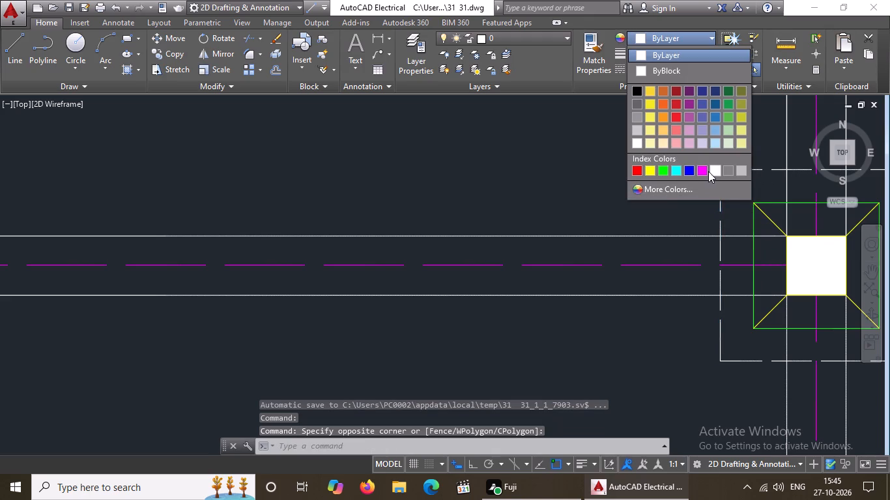
pyautogui.moveTo(702, 166); pyautogui.dragTo(701, 177)
pyautogui.scroll(-5, 654, 242)
pyautogui.press('Escape')
pyautogui.scroll(5, 678, 230)
pyautogui.click(727, 256)
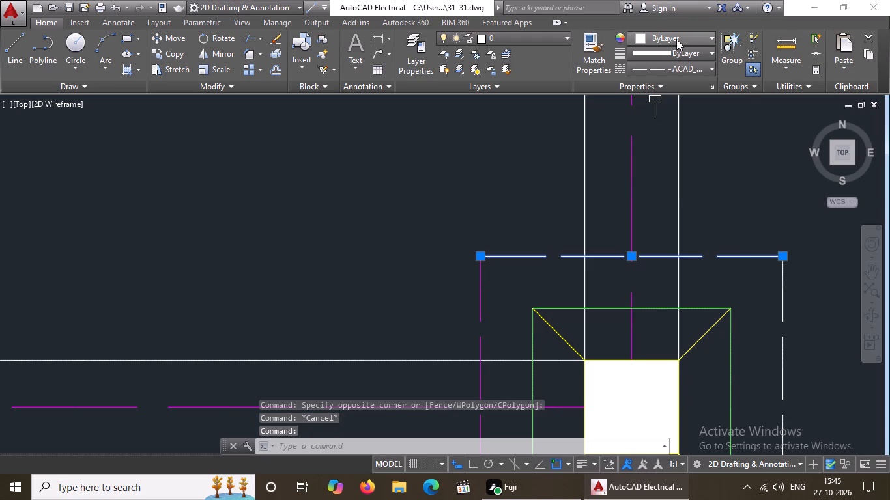
pyautogui.click(676, 38)
pyautogui.click(700, 169)
pyautogui.scroll(-5, 700, 171)
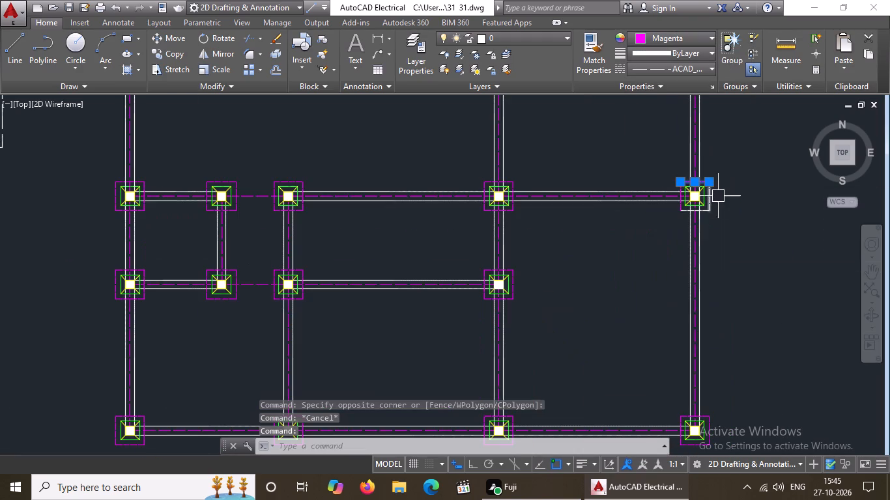
pyautogui.press('Escape')
# Change the right and bottom edges of the rightmost footing's dashed outline in the third row from the bottom to magenta.
pyautogui.scroll(2, 713, 198)
pyautogui.click(701, 197)
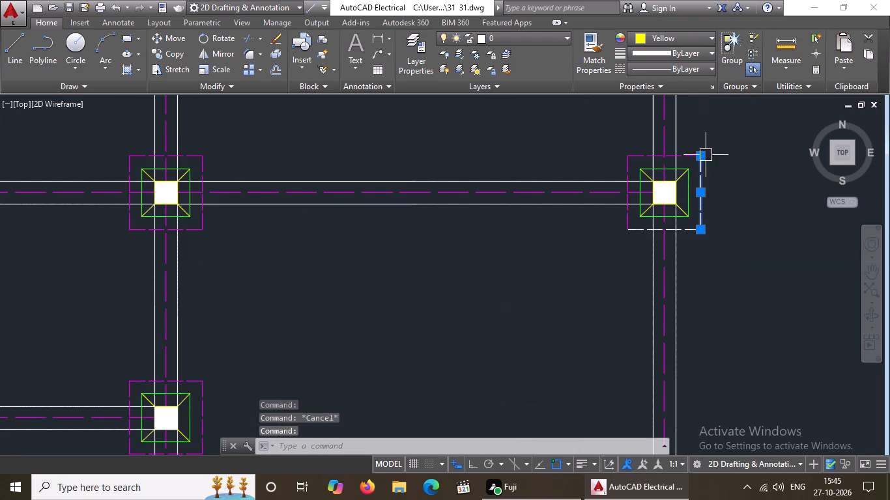
pyautogui.click(697, 40)
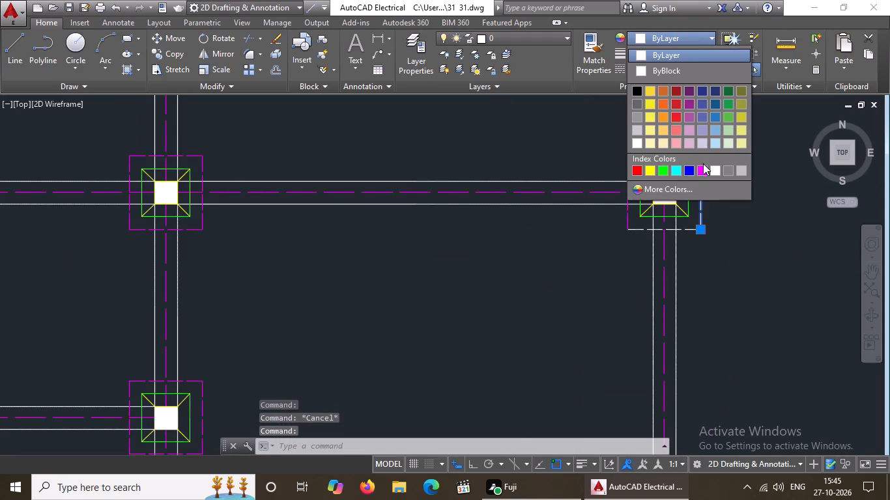
pyautogui.click(703, 165)
pyautogui.press('Escape')
pyautogui.scroll(3, 682, 219)
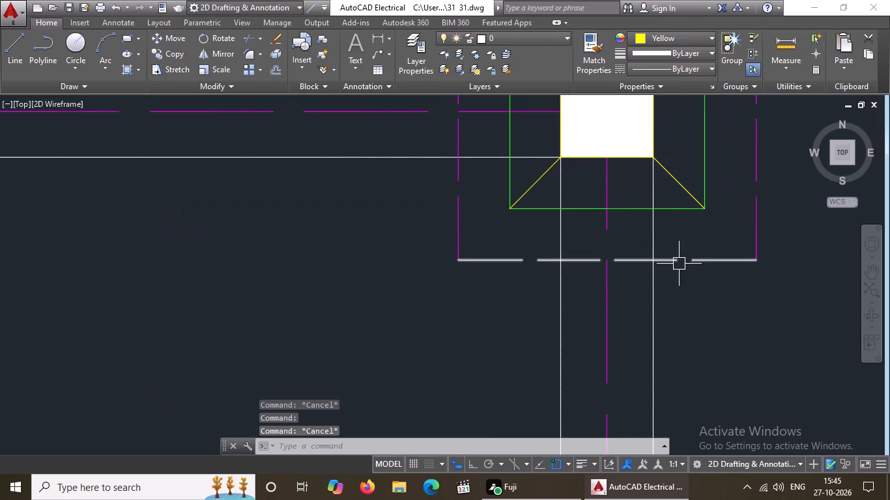
pyautogui.click(680, 262)
pyautogui.click(685, 36)
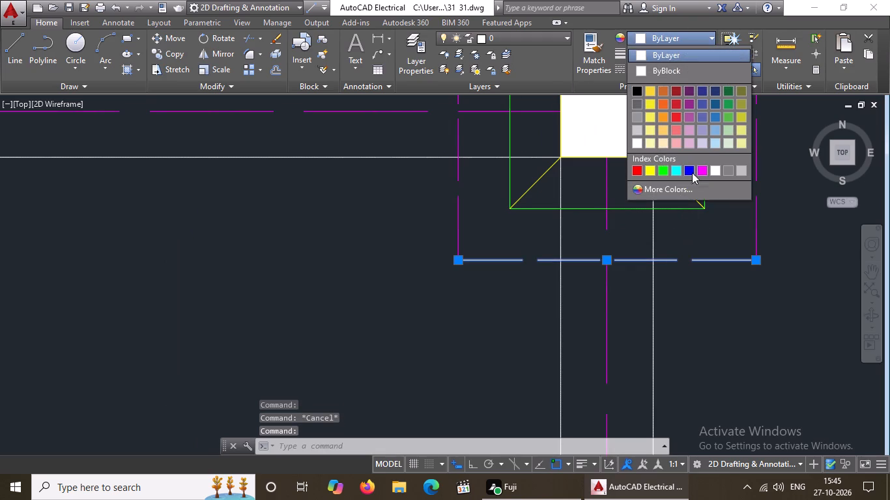
pyautogui.click(699, 165)
pyautogui.scroll(-2, 604, 311)
pyautogui.press('Escape')
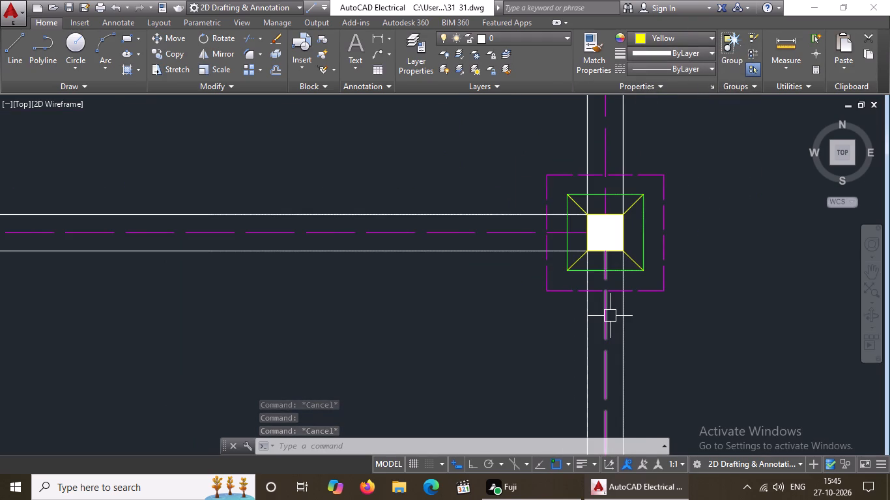
# Change the left and top edges of the dashed outline around the rightmost footing in the fourth row from the bottom to magenta.
pyautogui.scroll(-4, 610, 316)
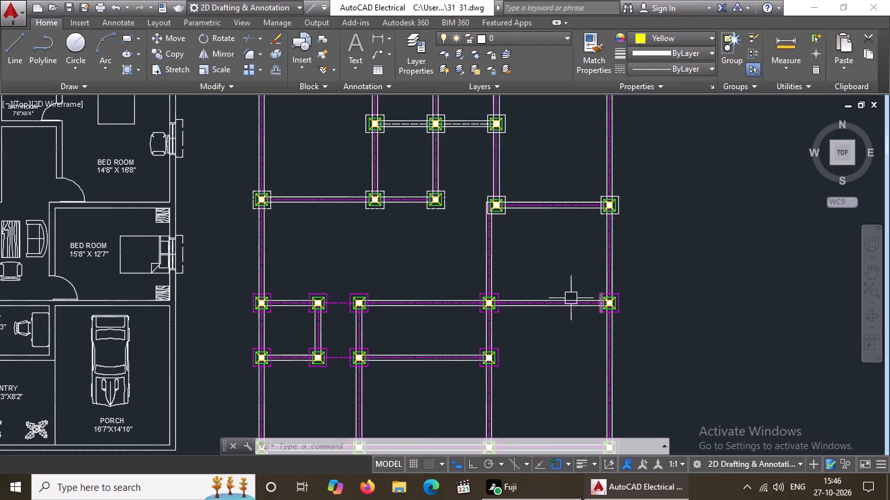
pyautogui.scroll(1, 599, 189)
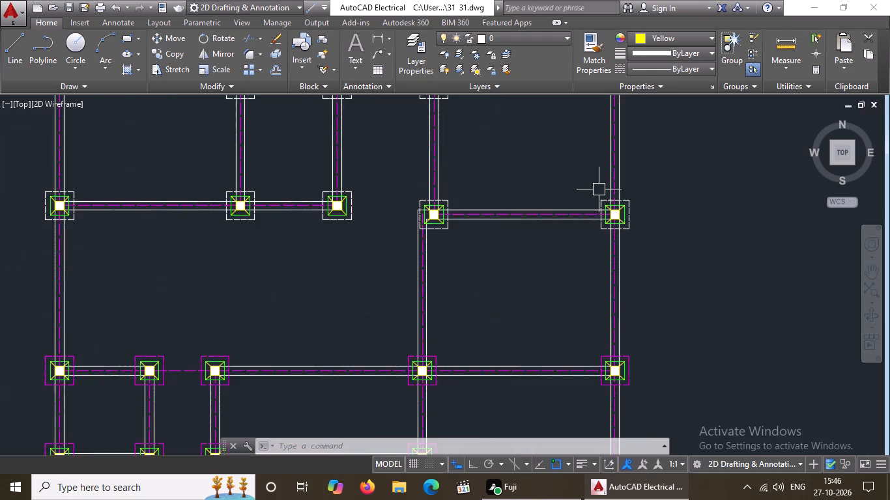
pyautogui.scroll(4, 607, 213)
pyautogui.click(557, 161)
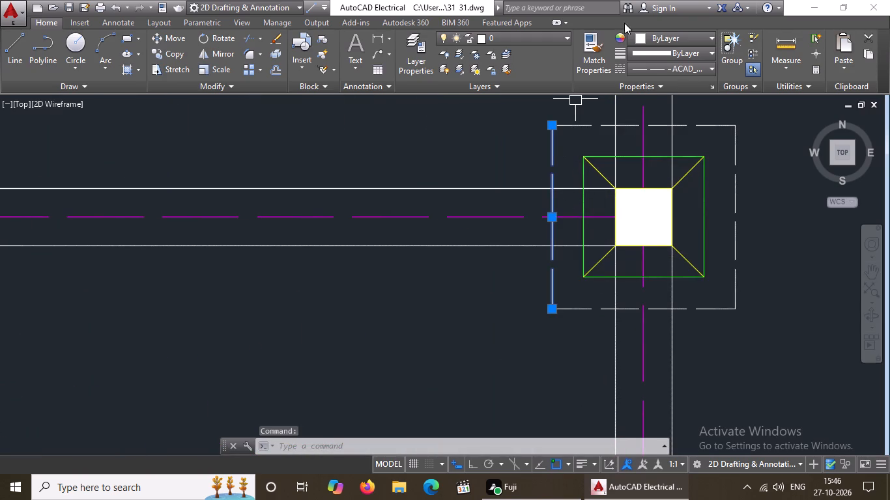
pyautogui.click(646, 32)
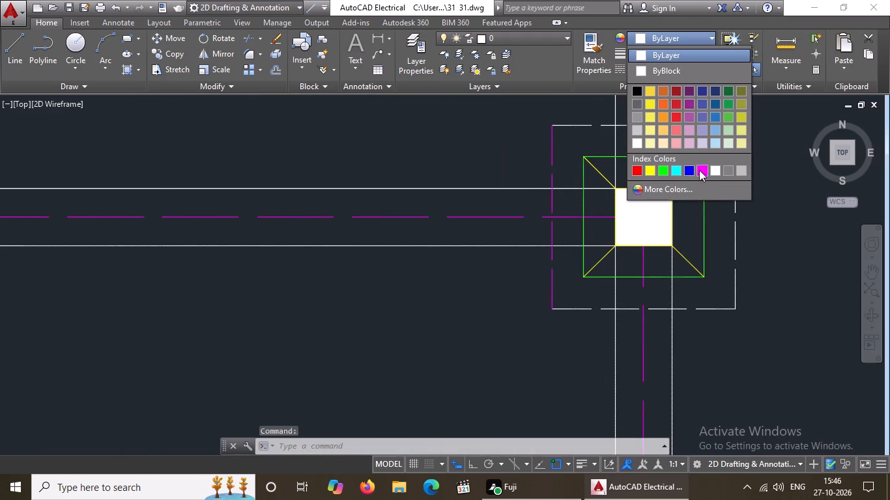
pyautogui.click(700, 168)
pyautogui.press('Escape')
pyautogui.click(708, 122)
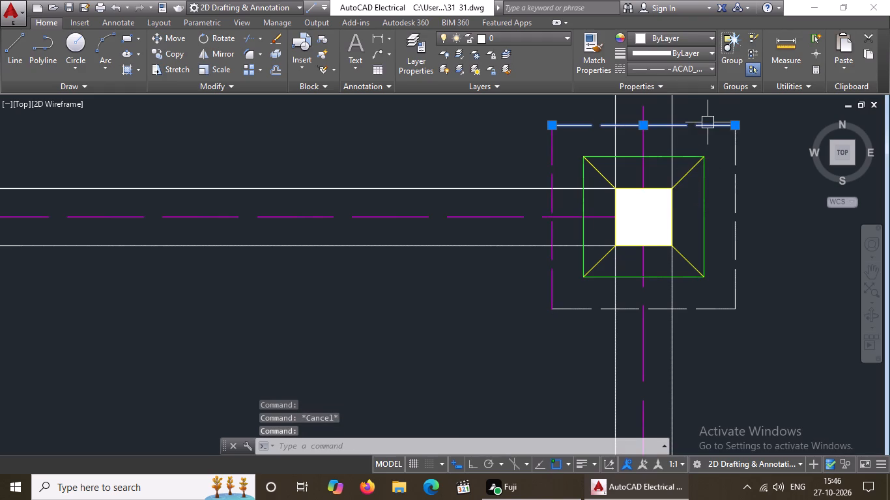
pyautogui.click(645, 31)
pyautogui.click(674, 32)
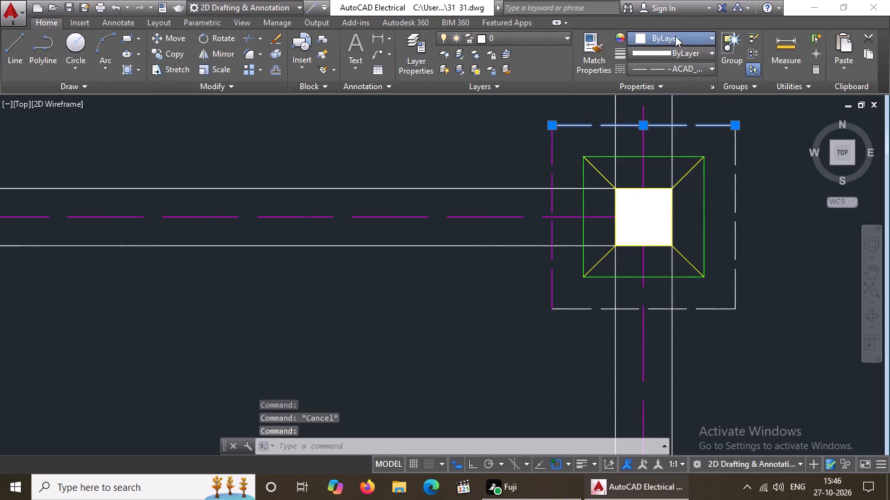
pyautogui.click(702, 170)
pyautogui.press('Escape')
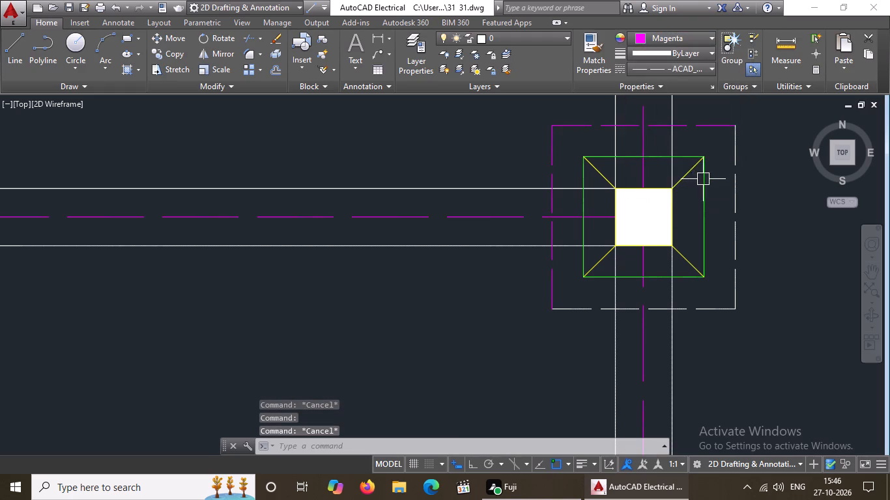
# Change the right and bottom edges of the rightmost footing's dashed outline in the fourth row from the bottom to magenta.
pyautogui.scroll(-3, 721, 180)
pyautogui.scroll(4, 728, 178)
pyautogui.click(687, 210)
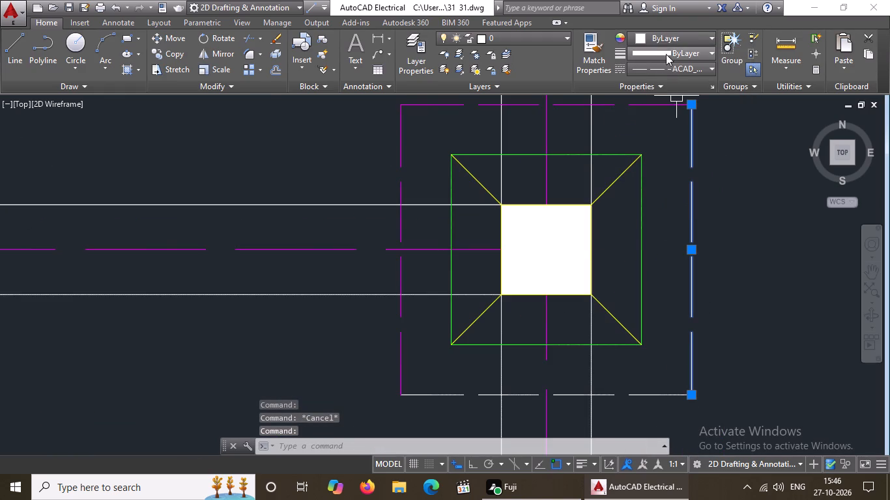
pyautogui.click(672, 36)
pyautogui.click(698, 171)
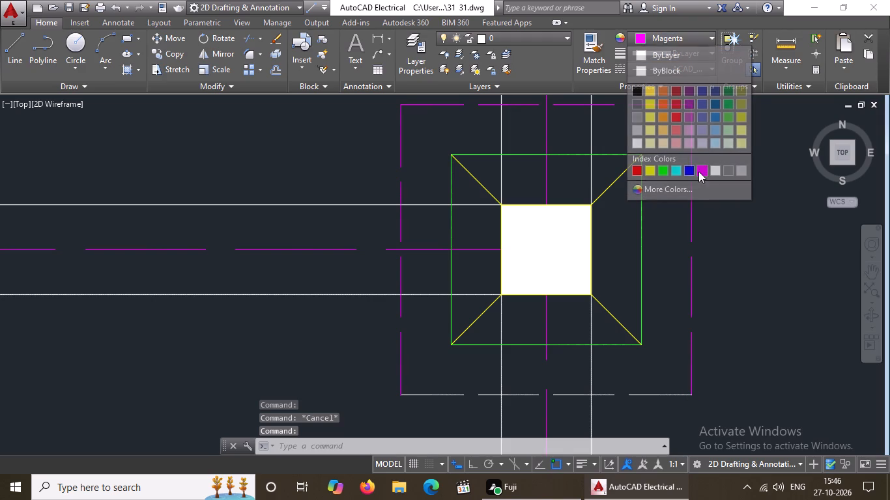
pyautogui.scroll(-5, 699, 174)
pyautogui.press('Escape')
pyautogui.scroll(4, 701, 197)
pyautogui.click(661, 190)
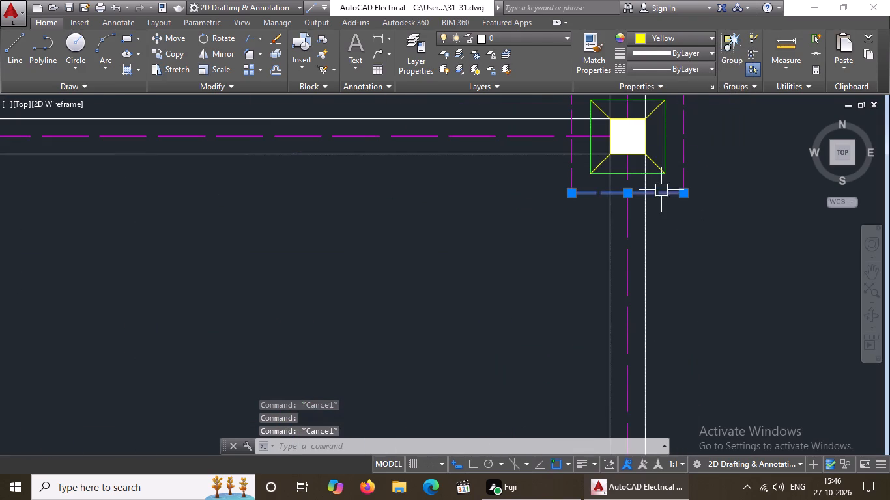
pyautogui.click(686, 38)
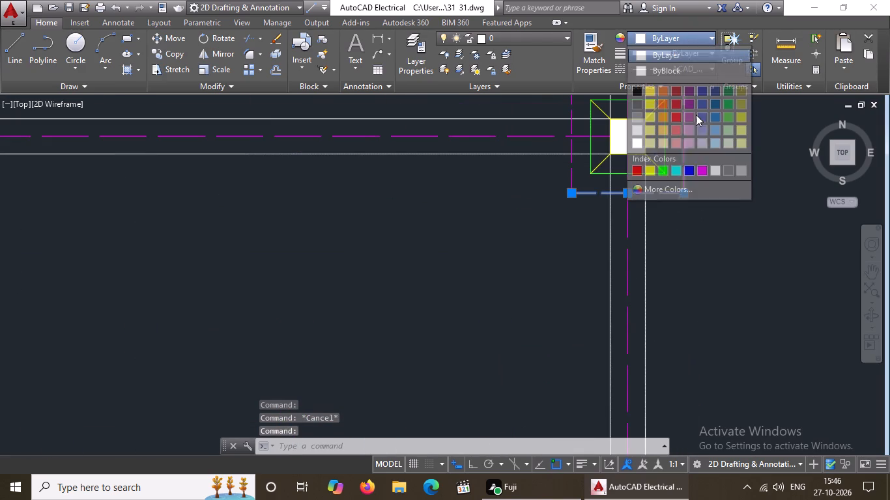
pyautogui.click(702, 170)
pyautogui.scroll(-6, 697, 180)
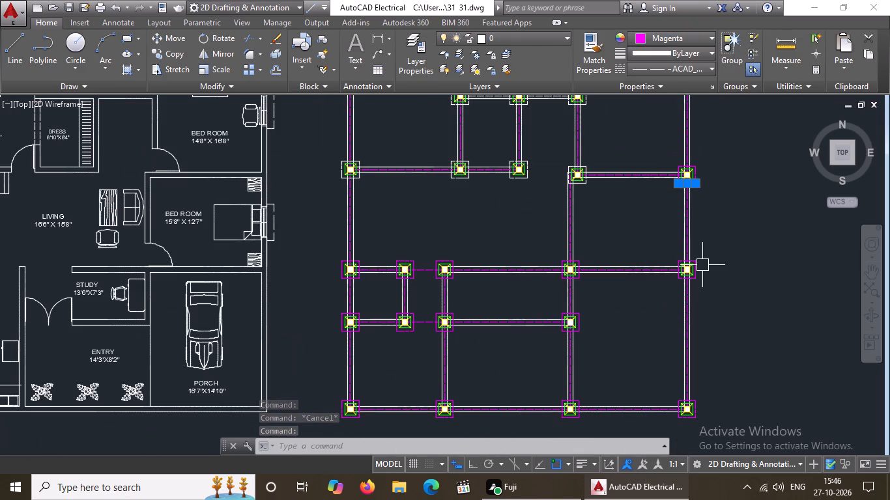
pyautogui.press('Escape')
# Change the bottom and right edges of the dashed outline around the second footing from the right in the fourth row from the bottom to magenta.
pyautogui.scroll(6, 573, 170)
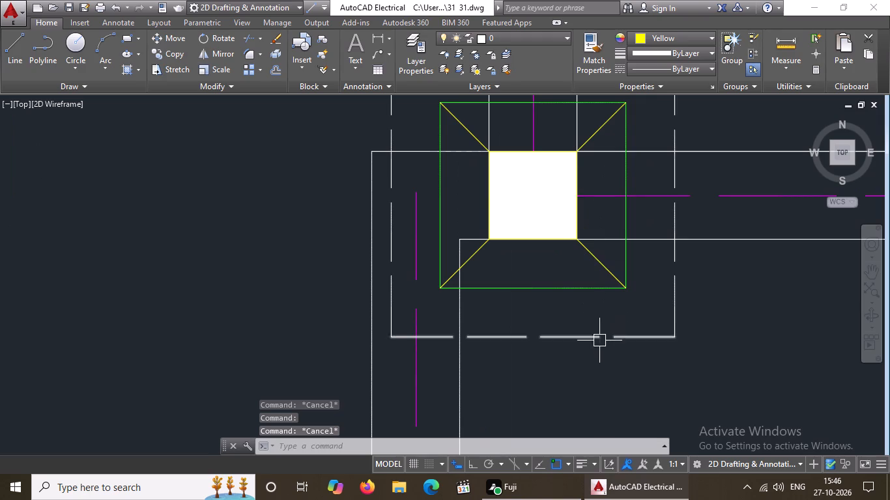
pyautogui.click(599, 340)
pyautogui.click(671, 36)
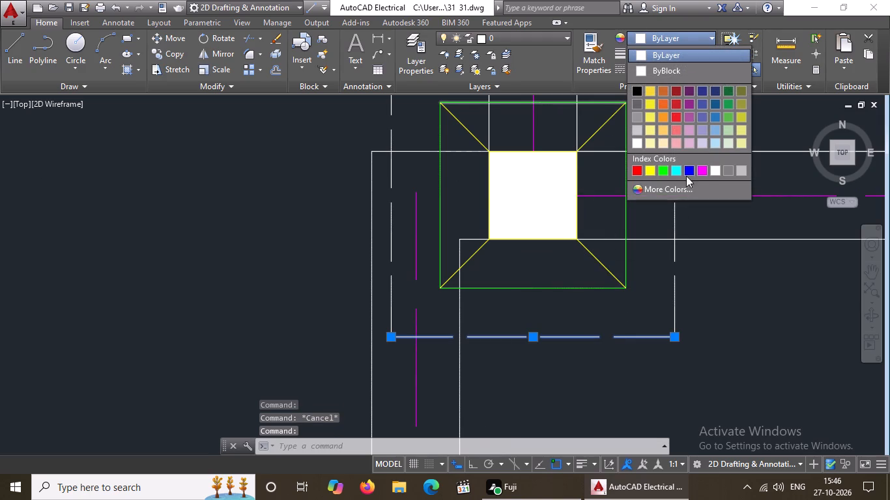
pyautogui.click(703, 167)
pyautogui.scroll(-5, 674, 199)
pyautogui.press('Escape')
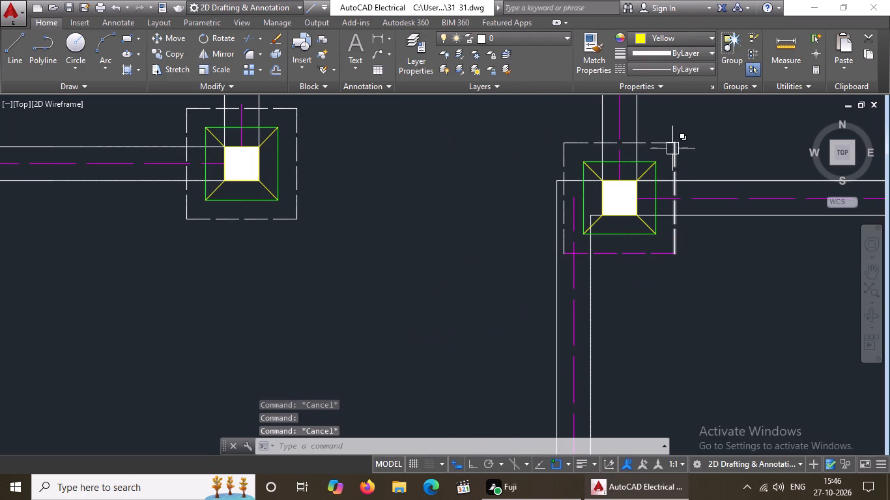
pyautogui.click(672, 145)
pyautogui.click(688, 38)
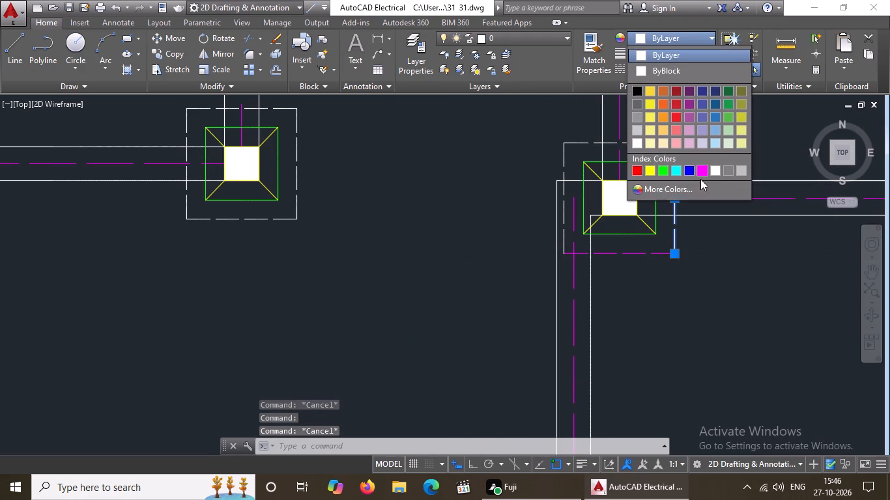
pyautogui.click(703, 163)
pyautogui.scroll(-5, 702, 186)
pyautogui.press('Escape')
pyautogui.scroll(1, 701, 180)
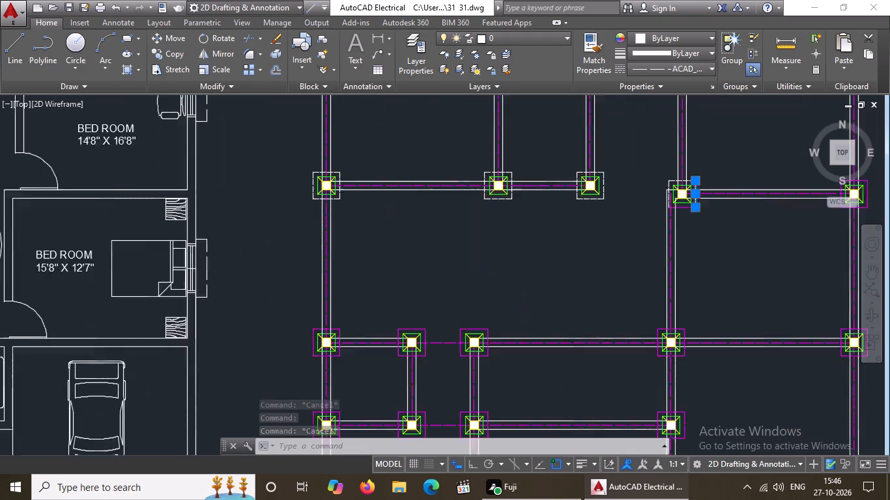
pyautogui.scroll(2, 701, 180)
pyautogui.click(695, 31)
pyautogui.click(696, 40)
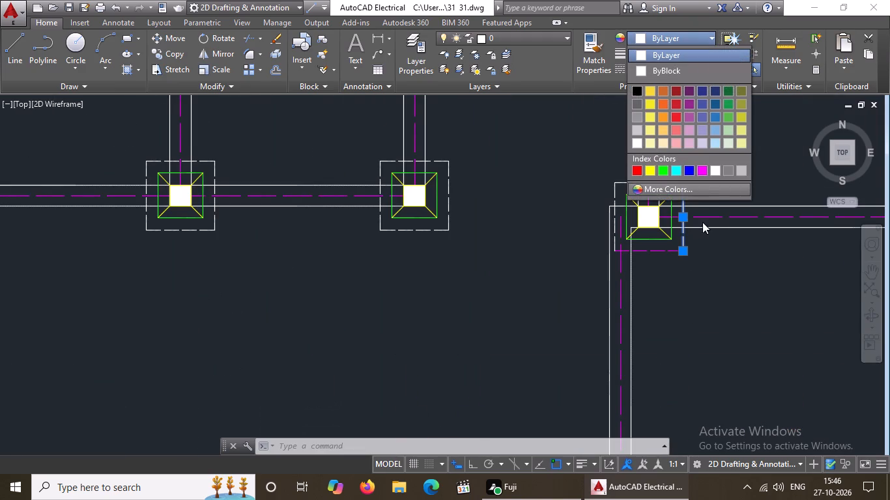
pyautogui.click(703, 167)
pyautogui.press('Escape')
# Change the top and left edges of the dashed outline around the second footing from the right in the fourth row from the bottom to magenta.
pyautogui.scroll(3, 653, 186)
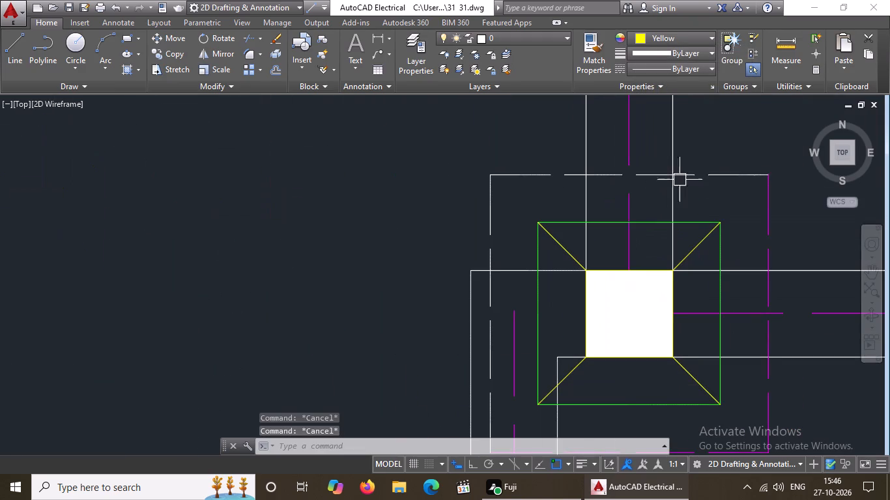
pyautogui.click(710, 174)
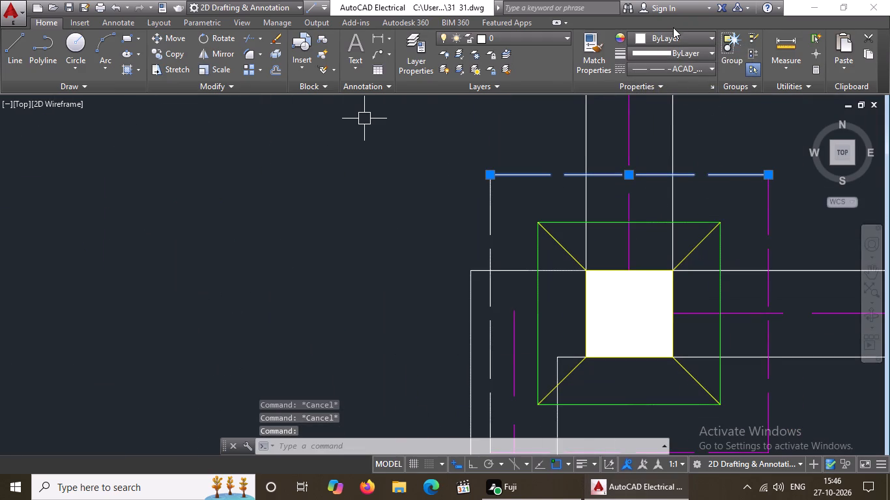
pyautogui.click(675, 41)
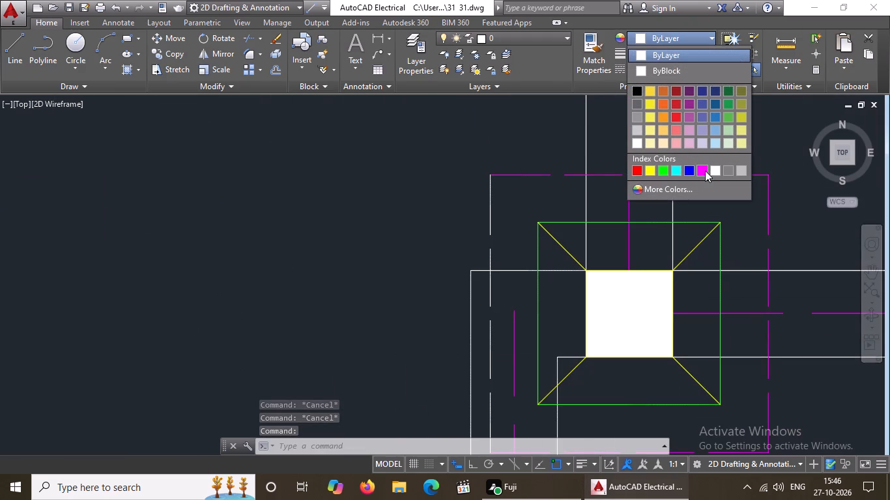
pyautogui.click(702, 164)
pyautogui.press('Escape')
pyautogui.click(491, 217)
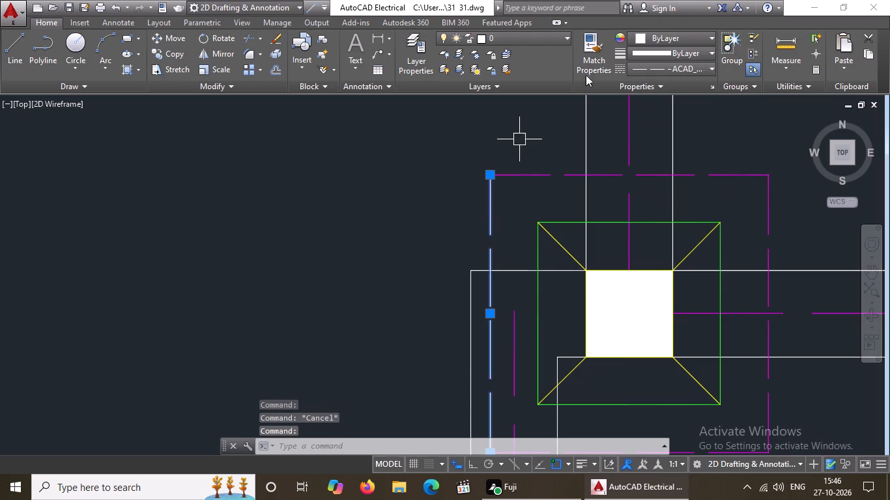
pyautogui.click(659, 34)
pyautogui.click(698, 172)
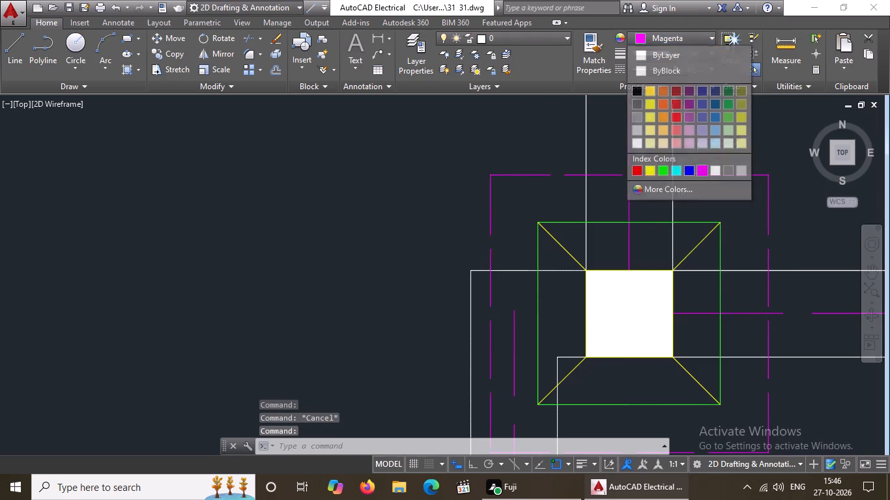
pyautogui.scroll(-5, 657, 187)
pyautogui.press('Escape')
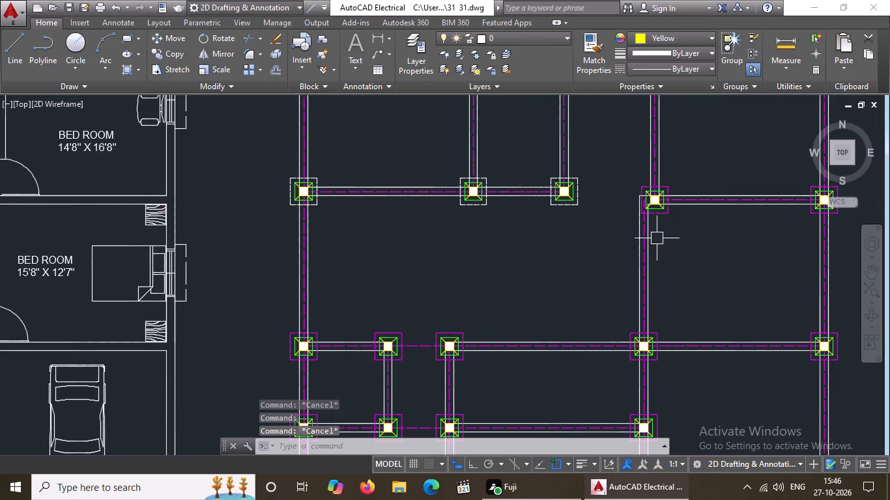
pyautogui.scroll(-1, 657, 238)
pyautogui.scroll(2, 578, 181)
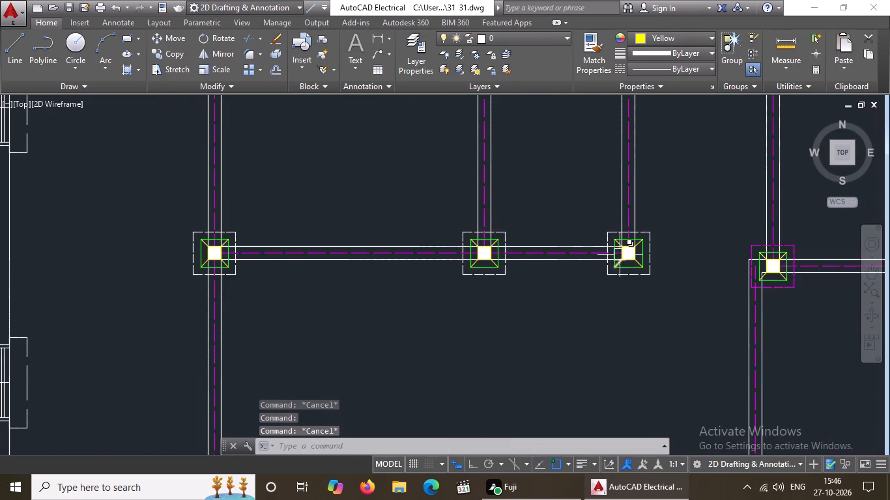
# Change the bottom and right edges of the dashed outline around the middle footing in the fourth row from the bottom to magenta.
pyautogui.scroll(-3, 620, 255)
pyautogui.scroll(3, 619, 242)
pyautogui.scroll(1, 518, 257)
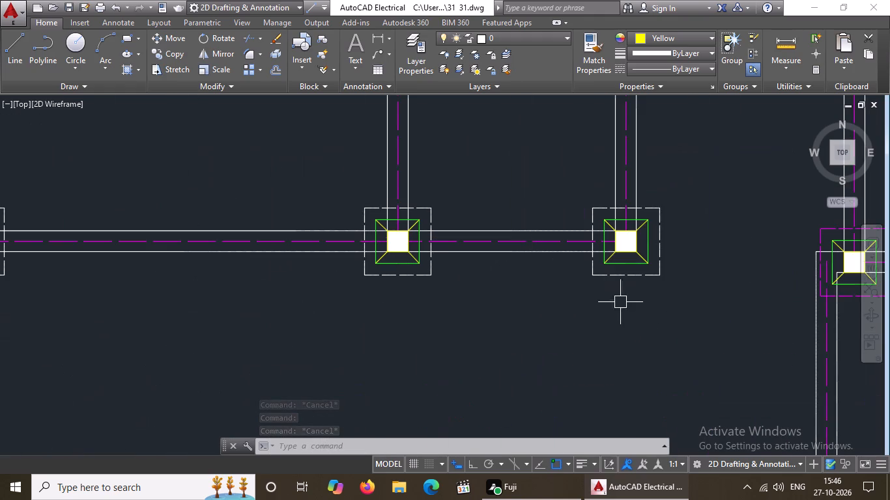
pyautogui.click(629, 277)
pyautogui.click(661, 36)
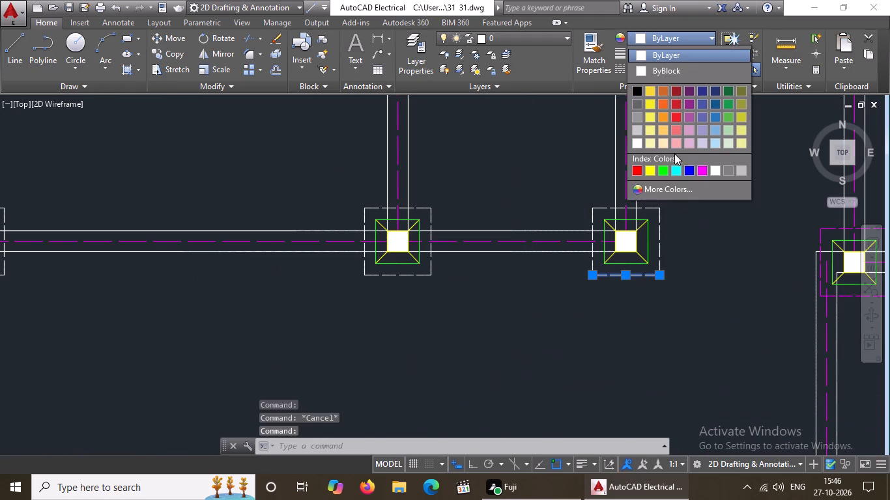
pyautogui.click(704, 168)
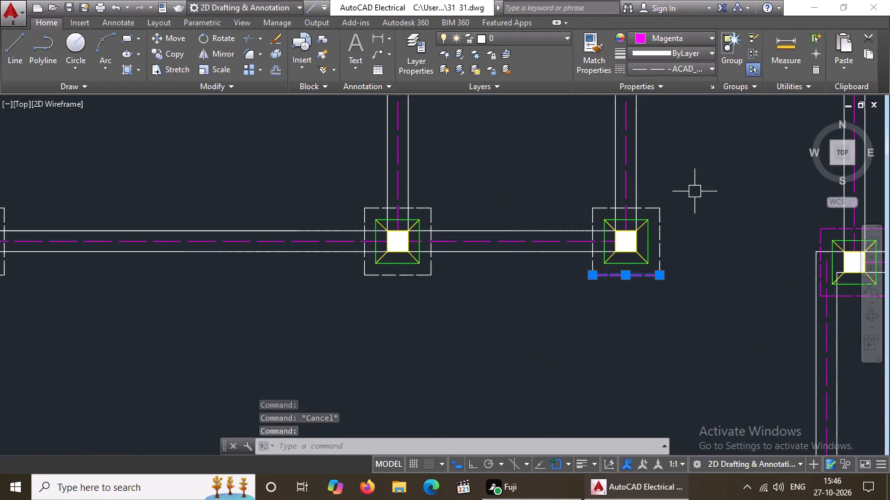
pyautogui.press('Escape')
pyautogui.click(668, 225)
pyautogui.click(657, 232)
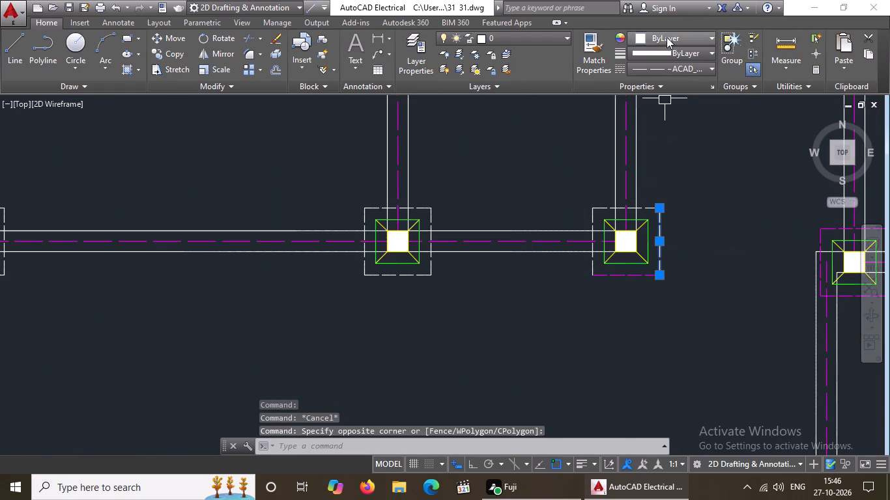
pyautogui.click(667, 37)
pyautogui.click(703, 171)
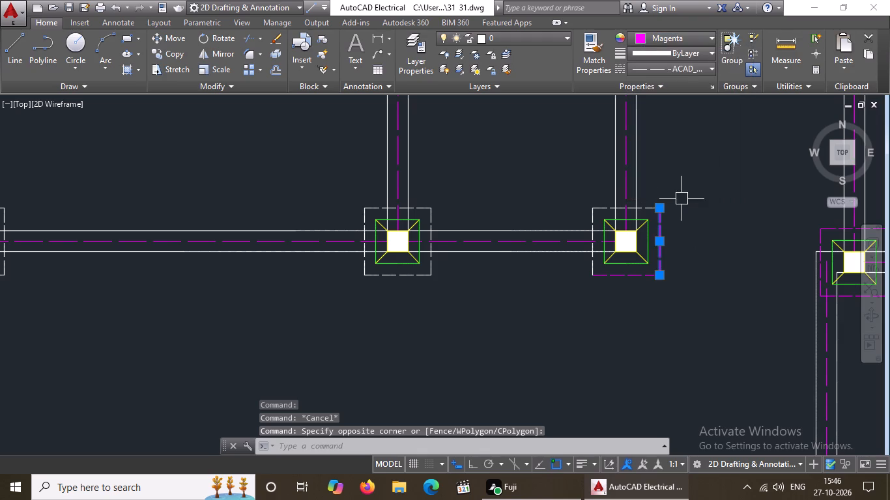
pyautogui.press('Escape')
# Change the top and left edges of the middle footing's dashed outline in the fourth row from the bottom to magenta.
pyautogui.scroll(1, 662, 204)
pyautogui.click(633, 208)
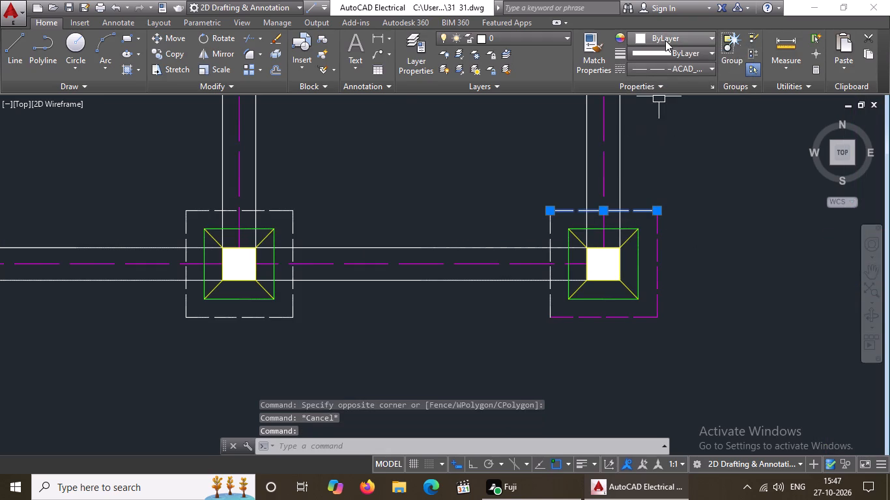
pyautogui.click(666, 40)
pyautogui.click(700, 169)
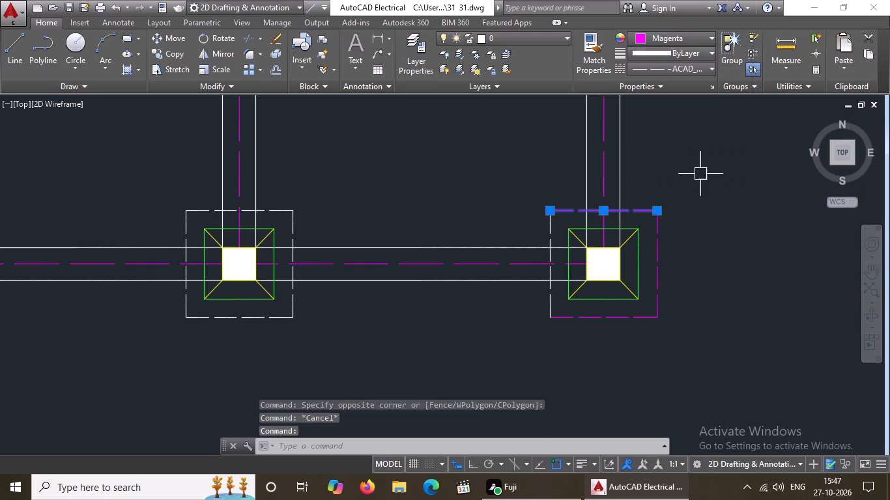
pyautogui.press('Escape')
pyautogui.click(558, 231)
pyautogui.moveTo(538, 239); pyautogui.dragTo(543, 232)
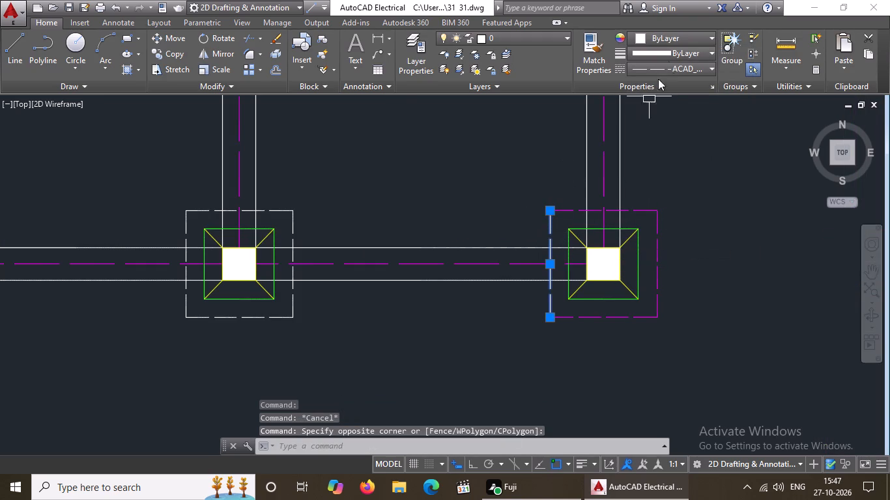
pyautogui.click(676, 36)
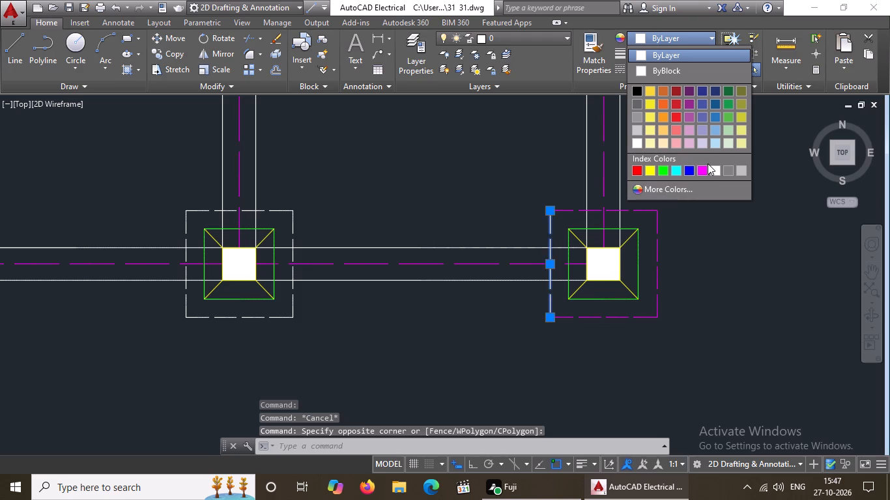
pyautogui.click(702, 166)
pyautogui.scroll(-3, 586, 303)
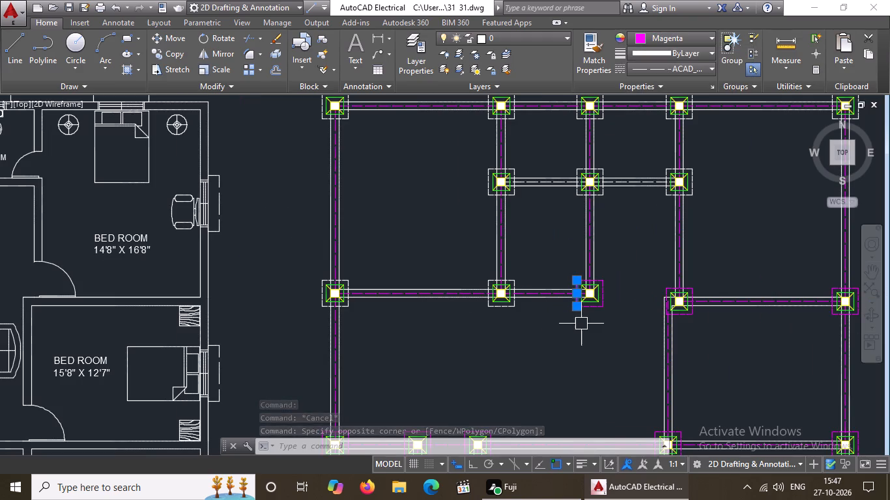
pyautogui.press('Escape')
pyautogui.press('Escape')
# Change the top and right edges of the dashed outline around the second footing from the left in the fourth row from the bottom to magenta.
pyautogui.scroll(-1, 558, 299)
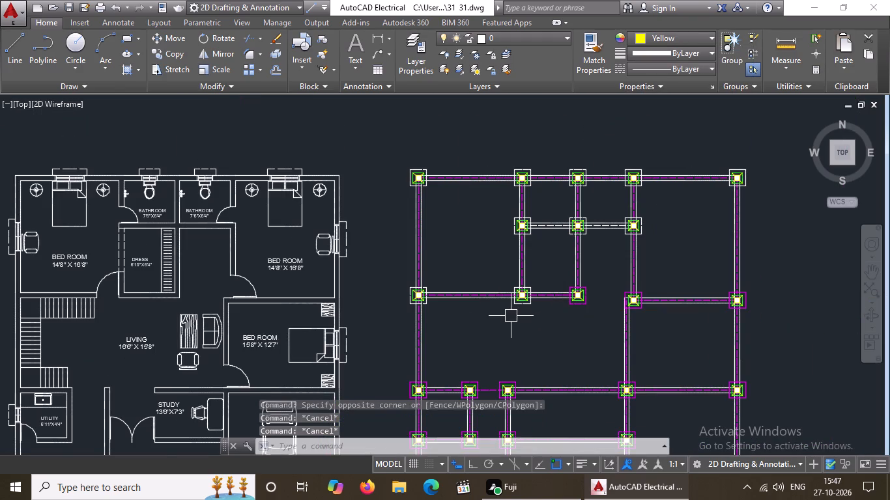
pyautogui.scroll(2, 512, 315)
pyautogui.scroll(2, 550, 237)
pyautogui.click(554, 262)
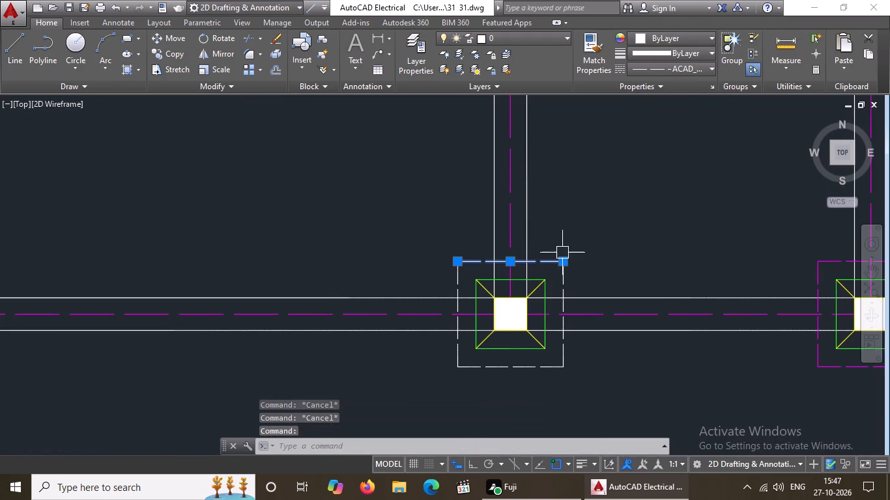
pyautogui.click(693, 34)
pyautogui.click(699, 168)
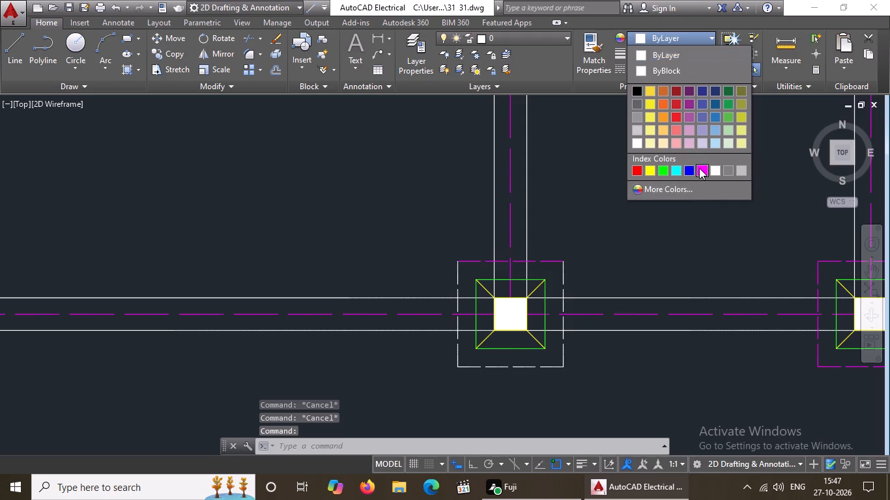
pyautogui.press('Escape')
pyautogui.click(570, 271)
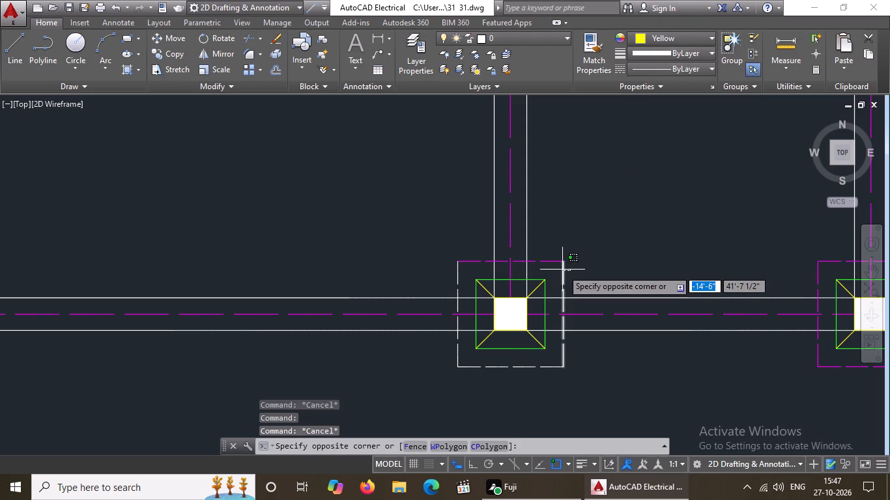
pyautogui.click(560, 271)
pyautogui.click(671, 40)
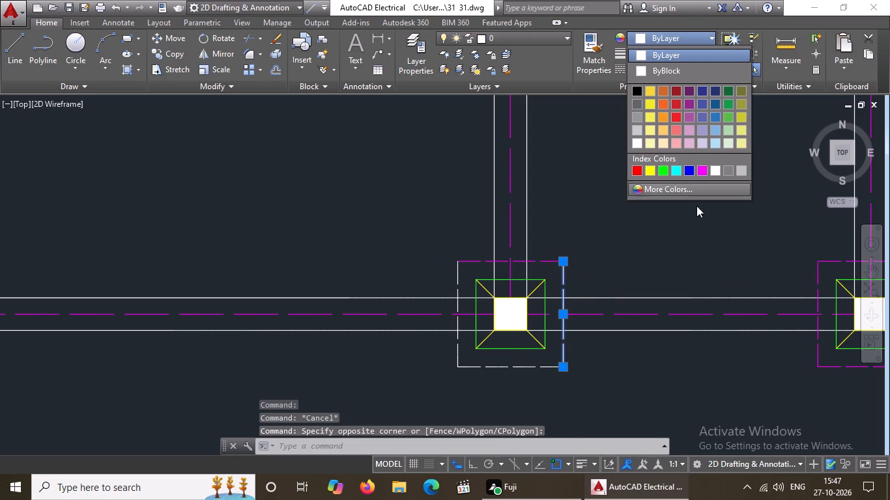
pyautogui.click(702, 167)
pyautogui.press('Escape')
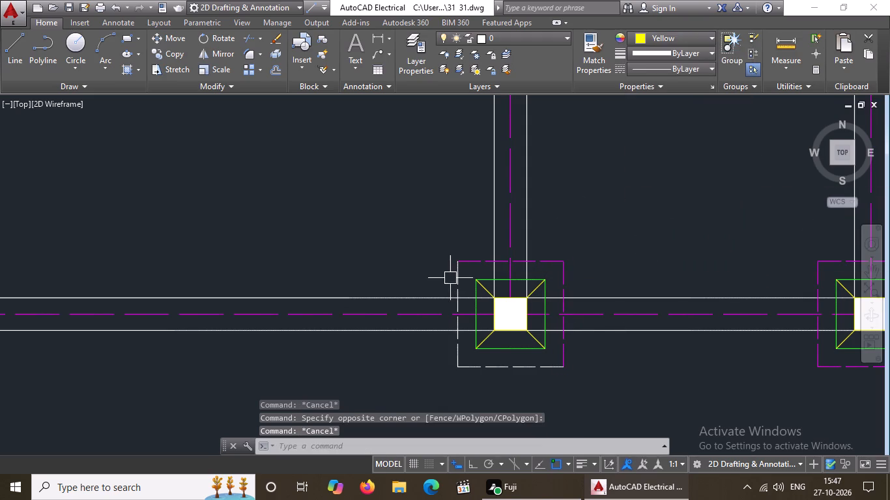
# Change the left and bottom edges of the dashed outline around the second footing from the left in the fourth row from the bottom to magenta.
pyautogui.click(463, 270)
pyautogui.click(668, 32)
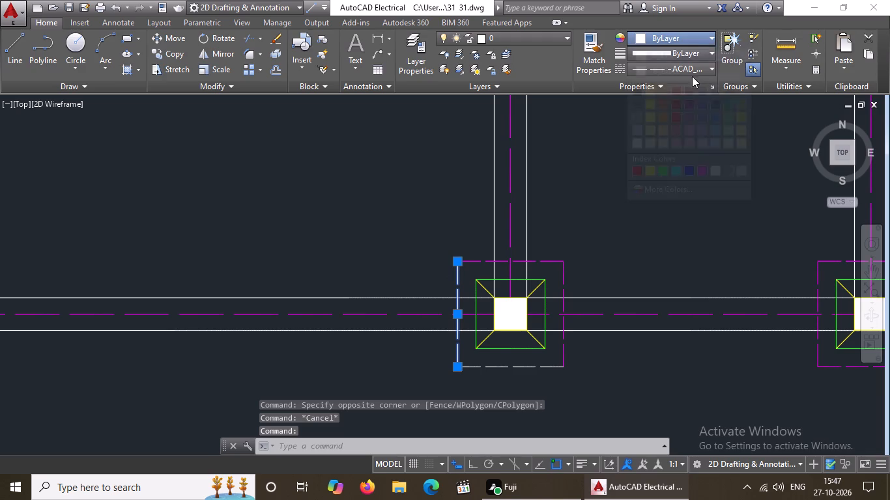
pyautogui.click(699, 165)
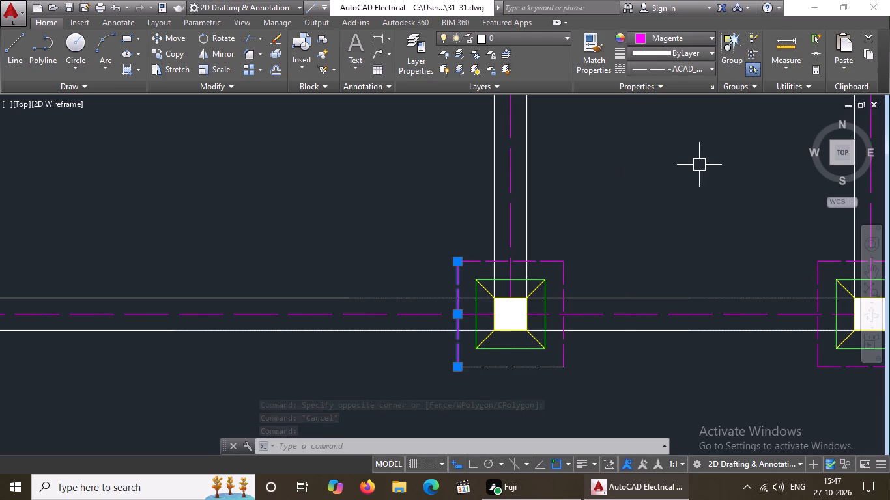
pyautogui.press('Escape')
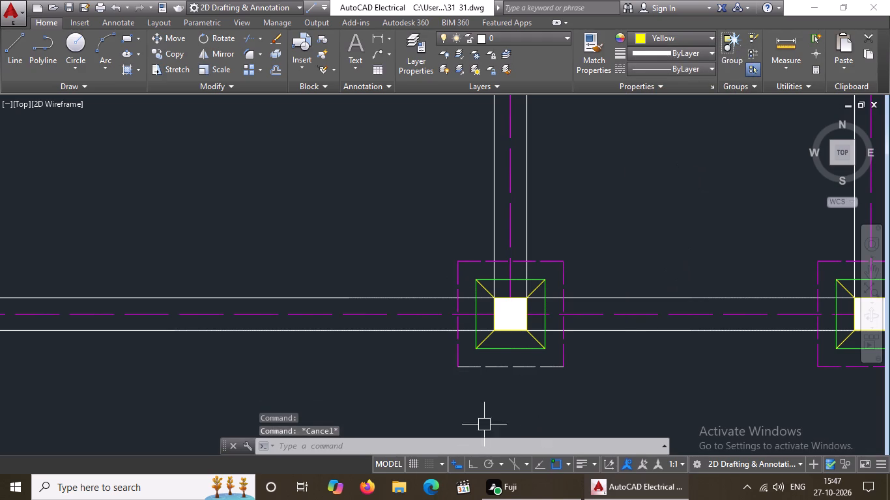
pyautogui.click(519, 371)
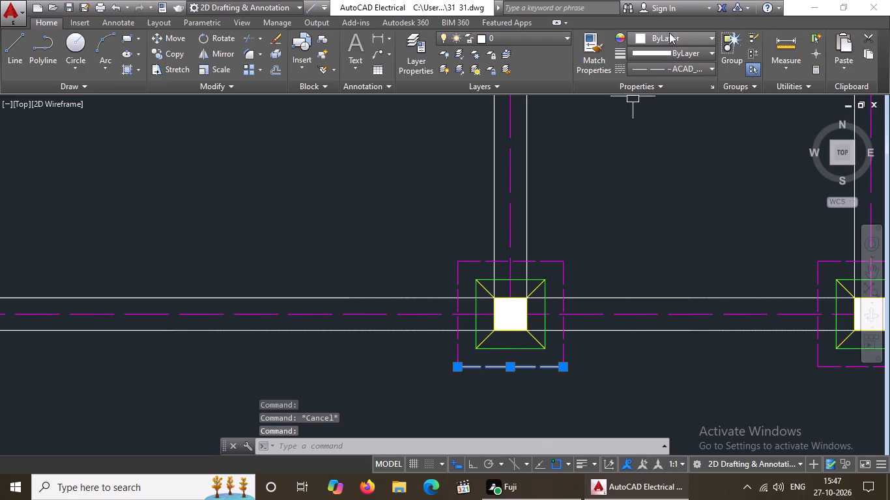
pyautogui.click(669, 33)
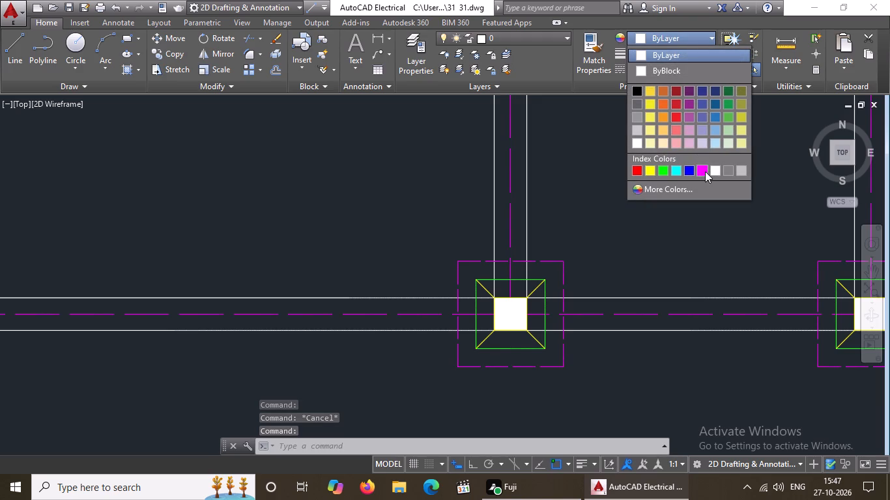
pyautogui.click(705, 171)
pyautogui.press('Escape')
# Change the top and right edges of the dashed outline around the leftmost footing in the fourth row from the bottom to magenta.
pyautogui.scroll(-4, 604, 199)
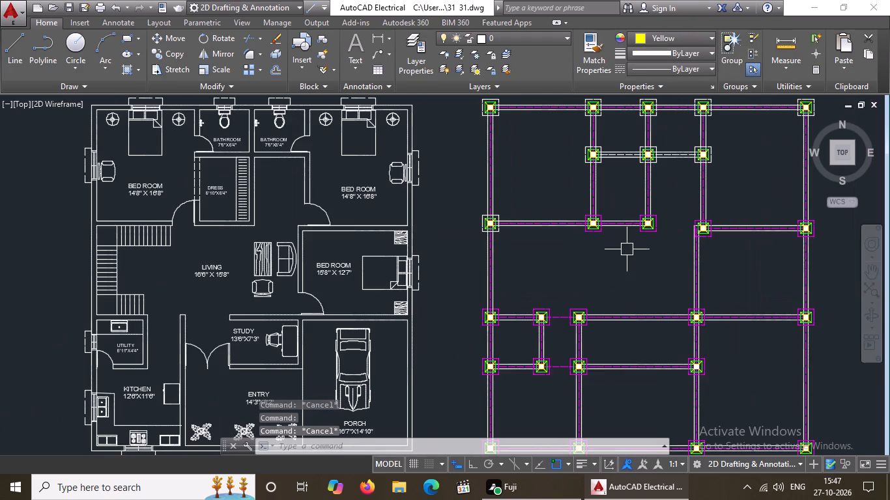
pyautogui.scroll(2, 451, 193)
pyautogui.scroll(2, 514, 241)
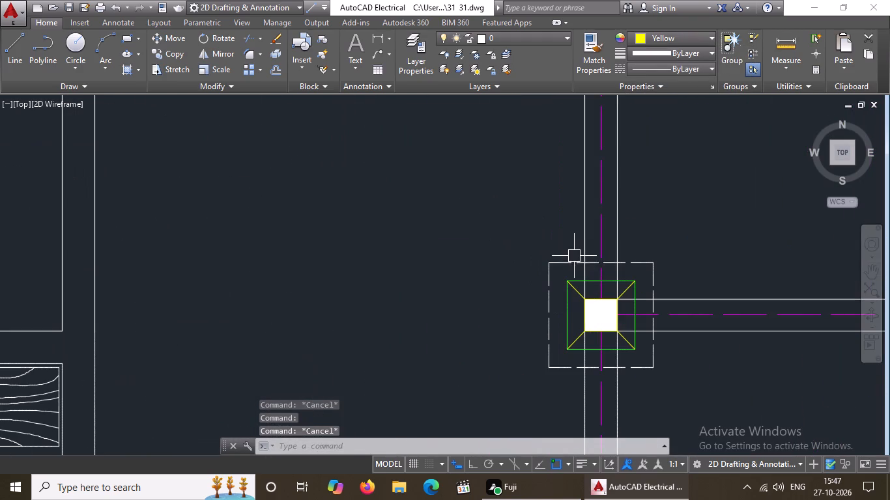
pyautogui.click(575, 264)
pyautogui.click(665, 40)
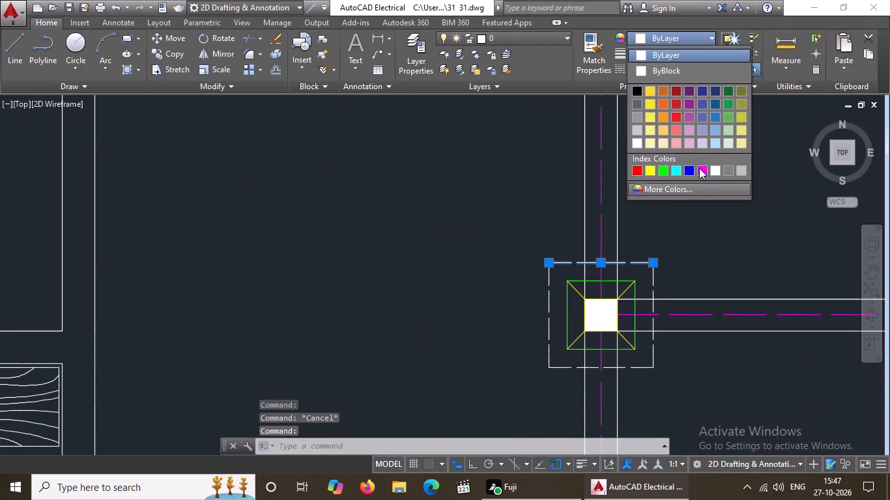
pyautogui.click(701, 165)
pyautogui.press('Escape')
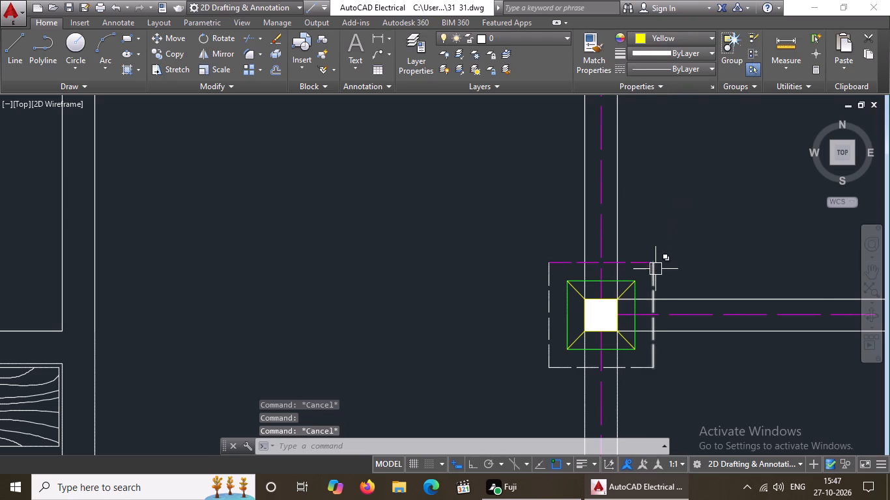
pyautogui.click(655, 269)
pyautogui.click(700, 38)
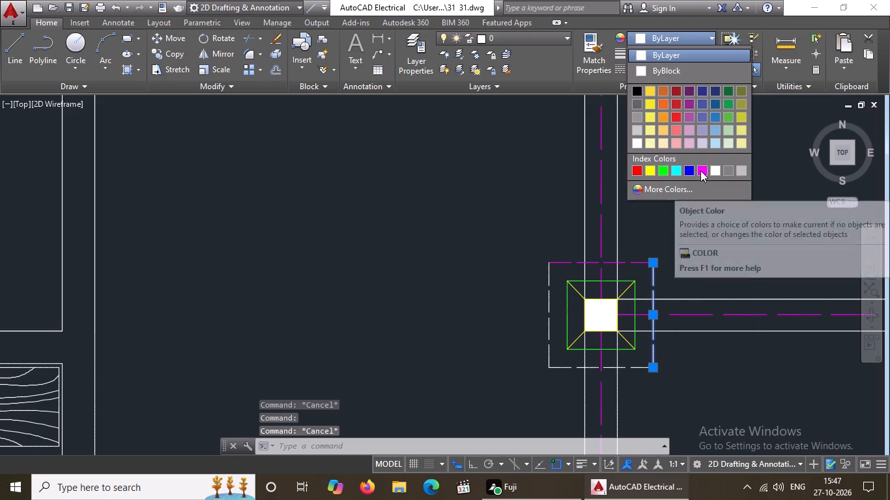
pyautogui.click(702, 163)
pyautogui.press('Escape')
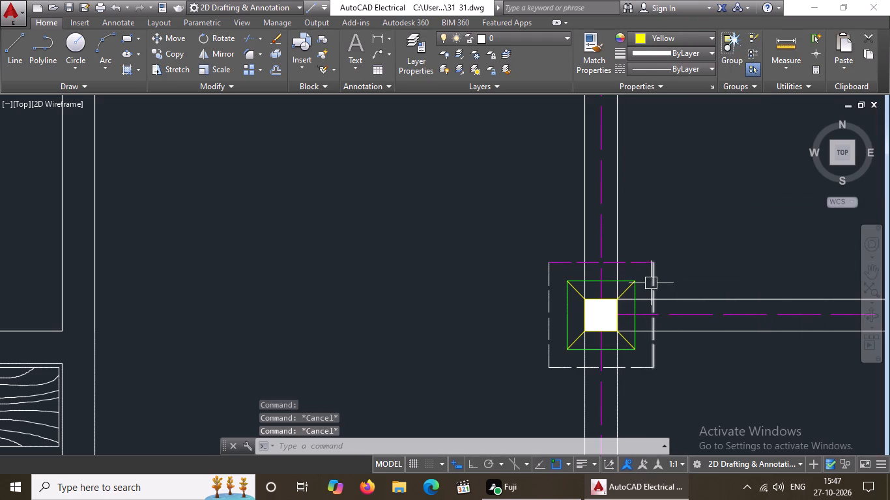
pyautogui.click(652, 282)
pyautogui.click(676, 38)
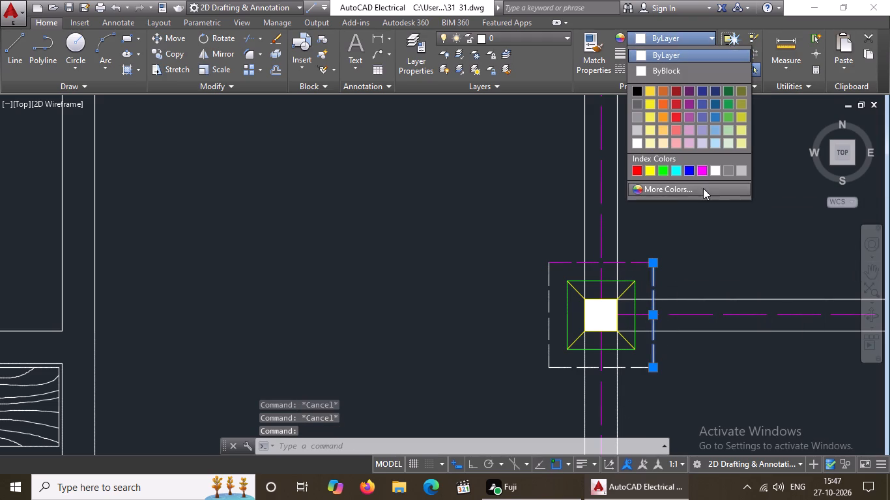
pyautogui.click(703, 169)
pyautogui.press('Escape')
# Change the left and bottom edges of the leftmost footing's dashed outline in the fourth row from the bottom to magenta.
pyautogui.click(549, 311)
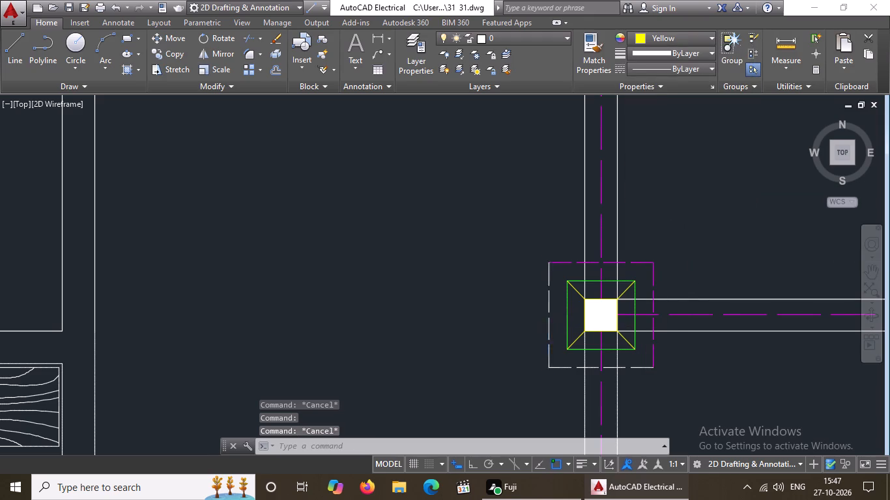
pyautogui.click(666, 35)
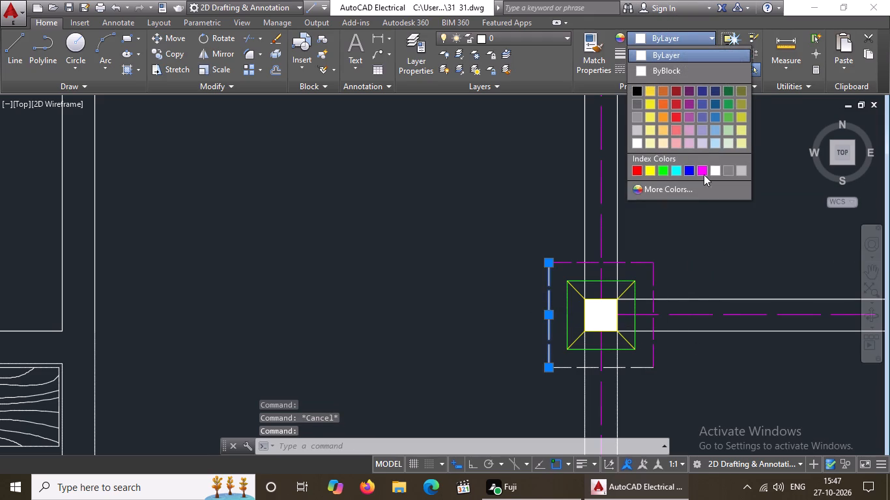
pyautogui.click(704, 168)
pyautogui.press('Escape')
pyautogui.click(638, 368)
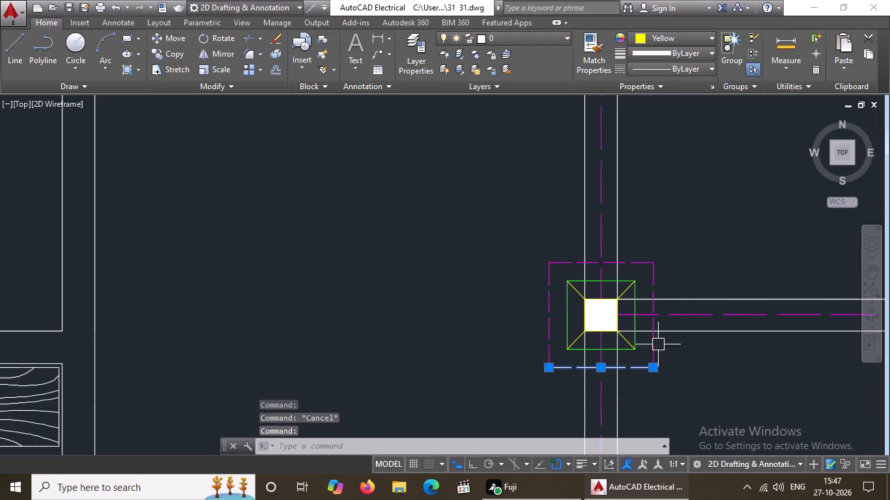
pyautogui.click(668, 36)
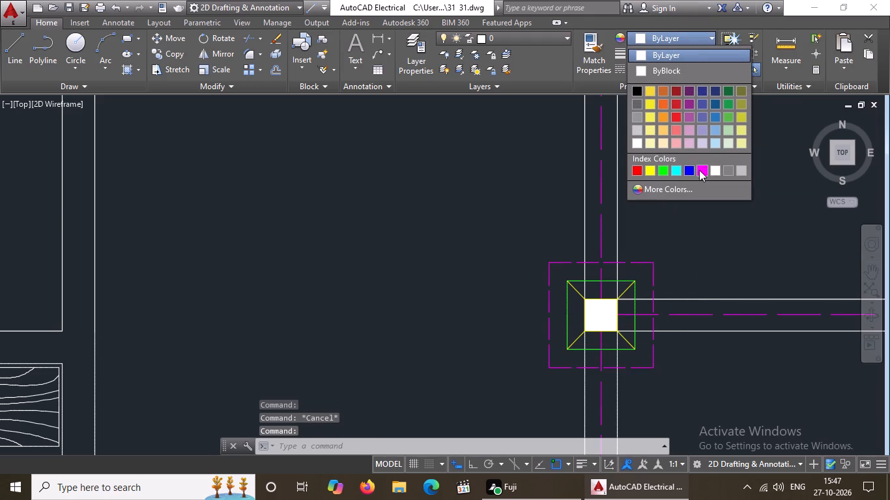
pyautogui.click(699, 169)
pyautogui.press('Escape')
# Change the top and left edges of the dashed outline around the leftmost footing in the top row to magenta.
pyautogui.scroll(-4, 634, 255)
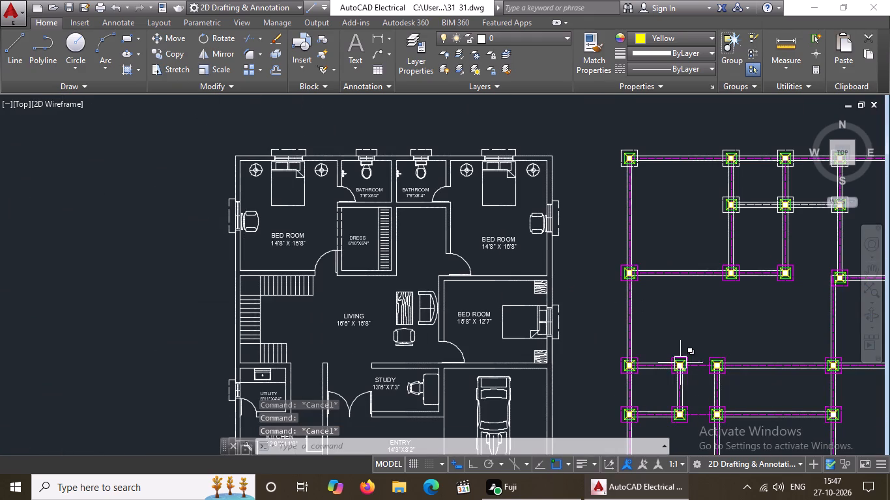
pyautogui.scroll(-2, 680, 361)
pyautogui.scroll(2, 749, 320)
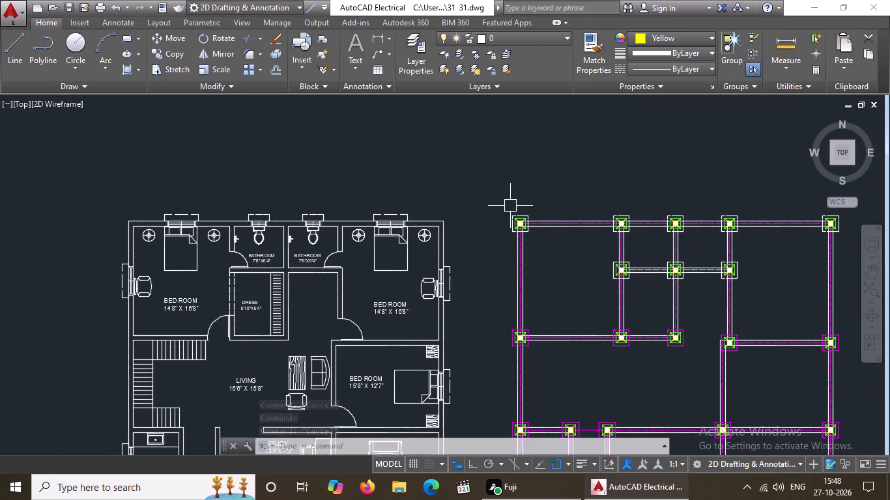
pyautogui.scroll(4, 510, 206)
pyautogui.click(538, 229)
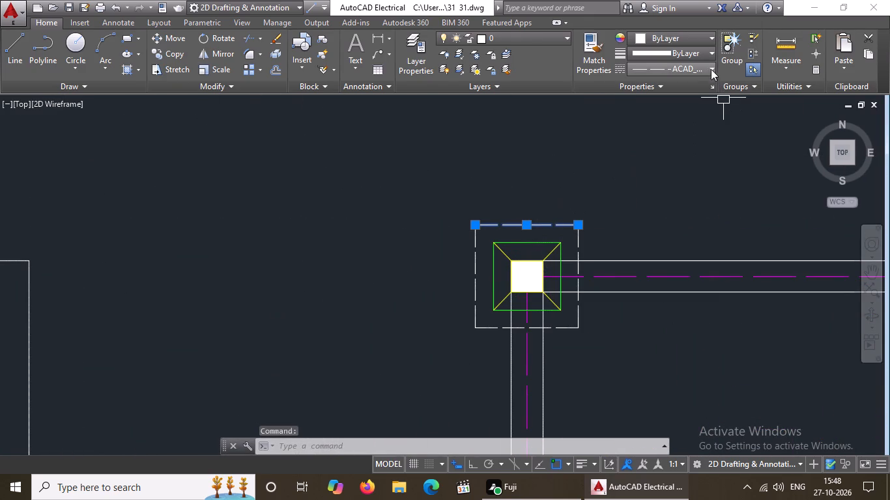
pyautogui.click(679, 38)
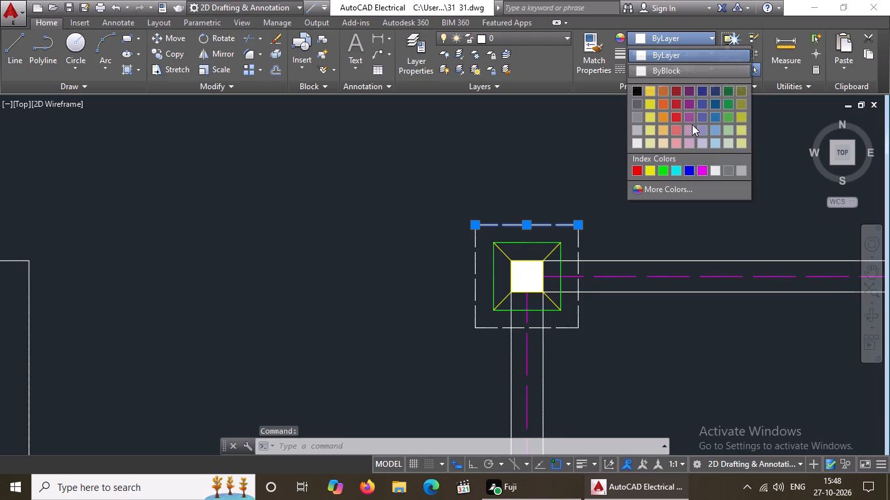
pyautogui.click(703, 166)
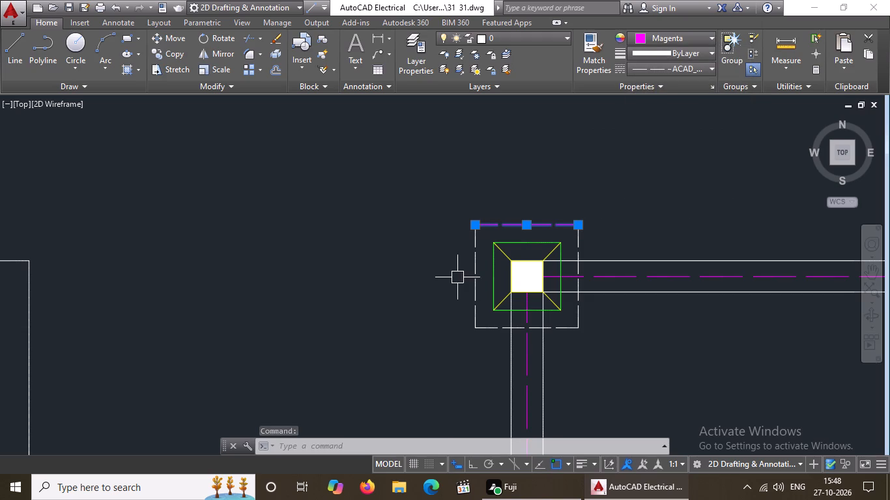
pyautogui.click(468, 275)
pyautogui.click(480, 260)
pyautogui.click(484, 246)
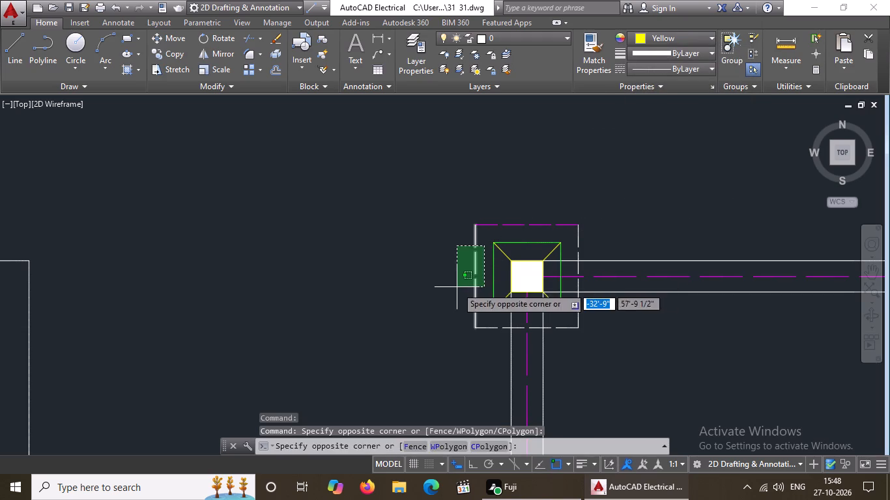
pyautogui.click(457, 287)
pyautogui.click(699, 40)
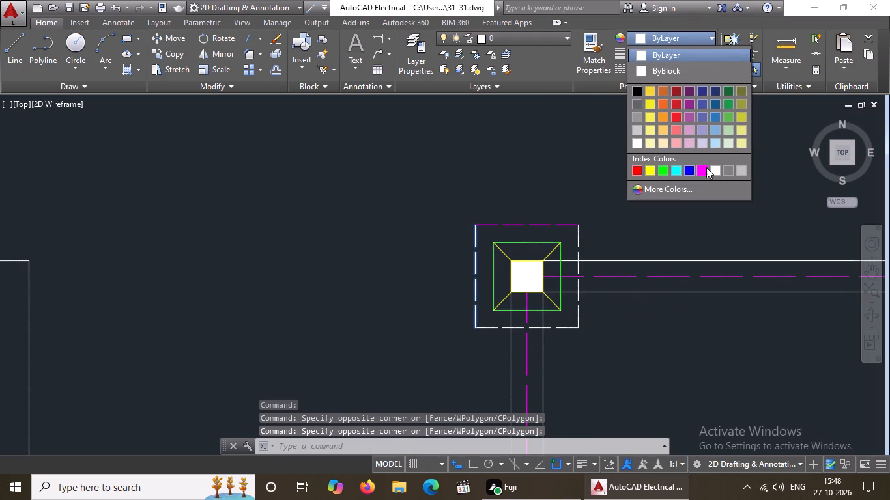
pyautogui.moveTo(700, 166); pyautogui.dragTo(699, 174)
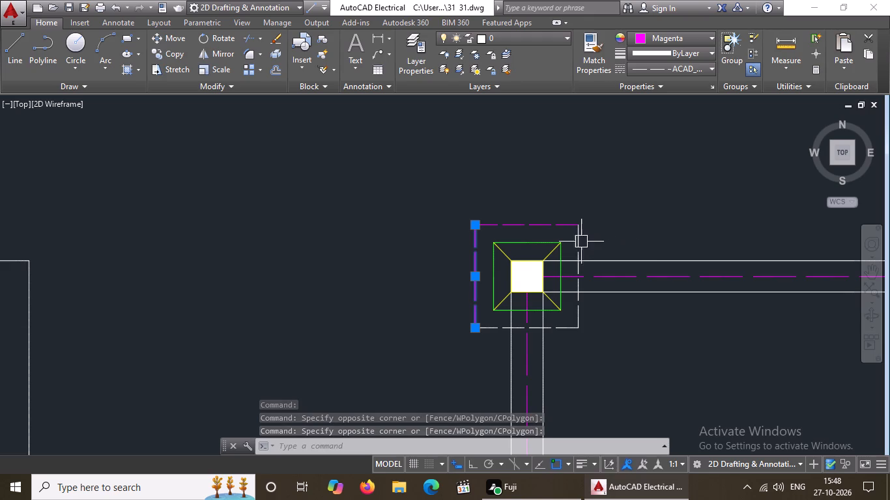
# Change the right and bottom edges of the leftmost top-row footing's dashed outline to magenta.
pyautogui.click(577, 245)
pyautogui.click(661, 40)
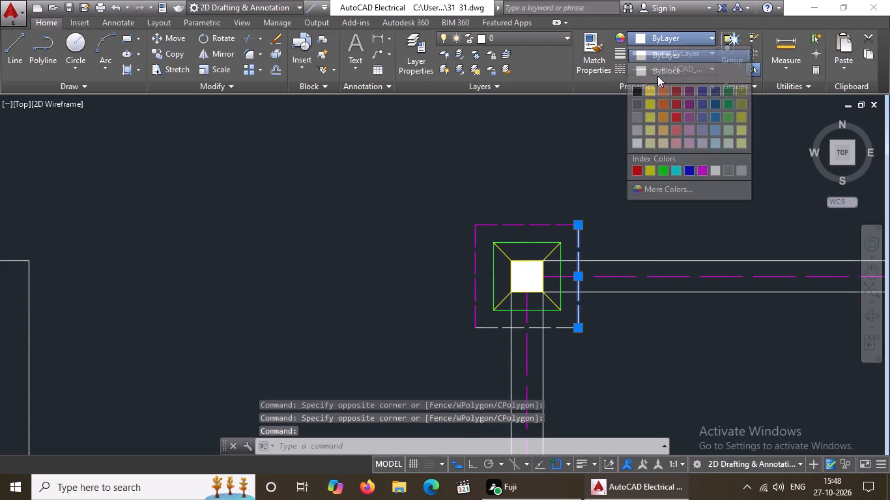
pyautogui.click(700, 167)
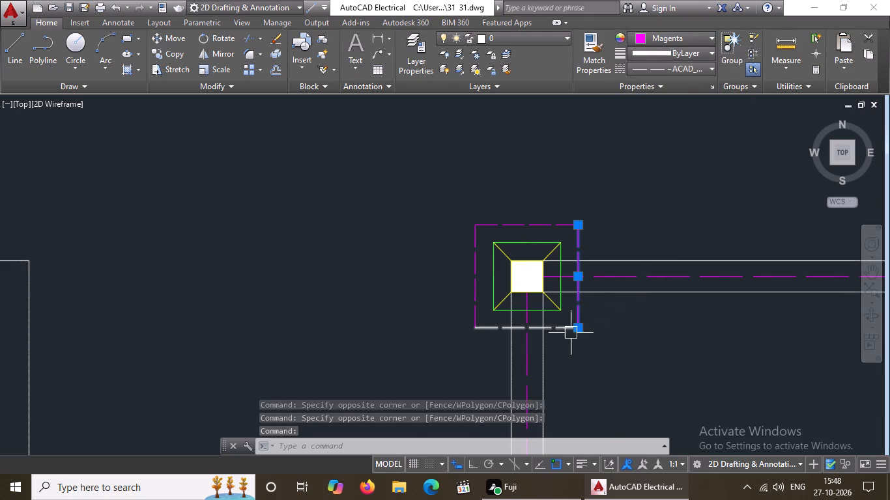
pyautogui.click(560, 326)
pyautogui.click(682, 35)
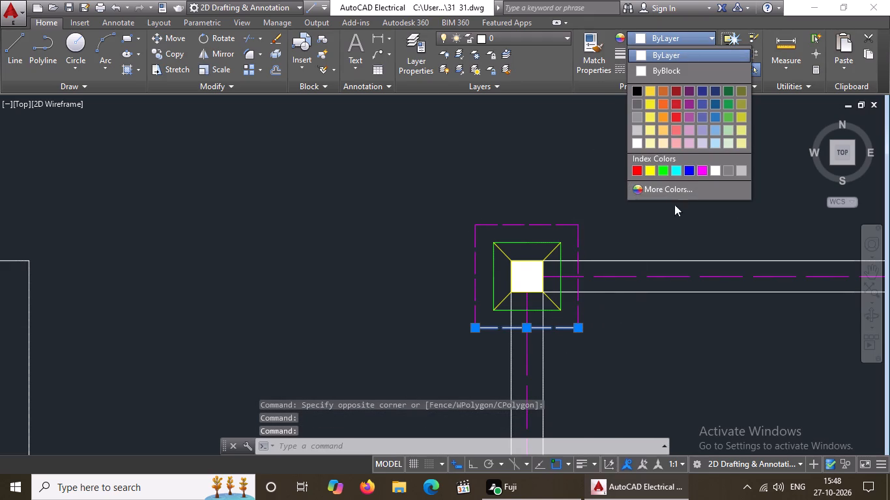
pyautogui.click(704, 167)
pyautogui.scroll(-4, 632, 221)
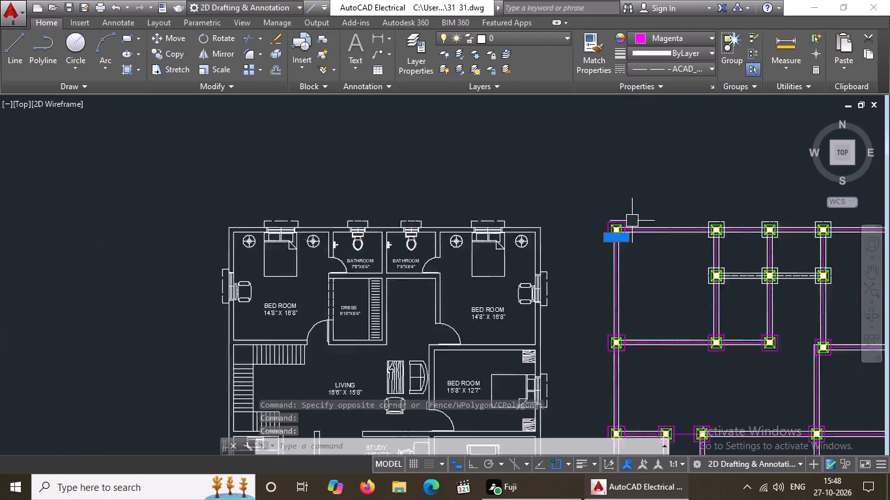
pyautogui.press('Escape')
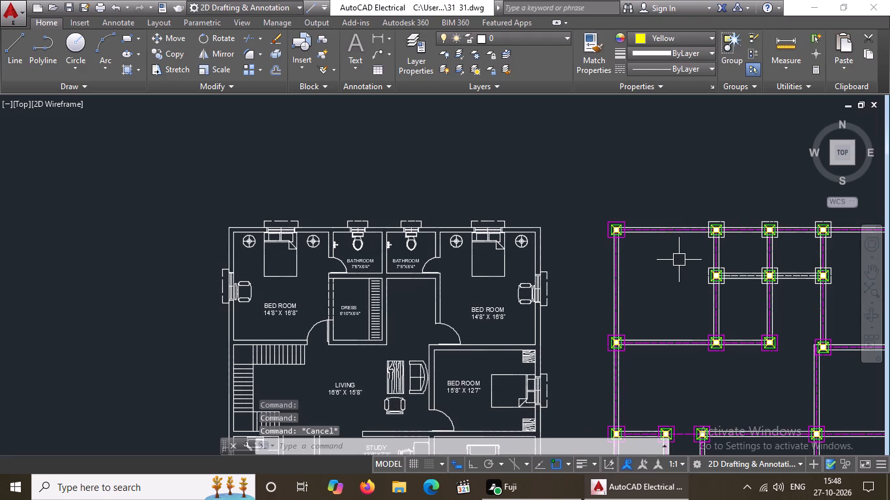
# Change the top edge of the dashed outline around the rightmost footing in the top row to magenta.
pyautogui.scroll(-3, 679, 262)
pyautogui.scroll(2, 811, 262)
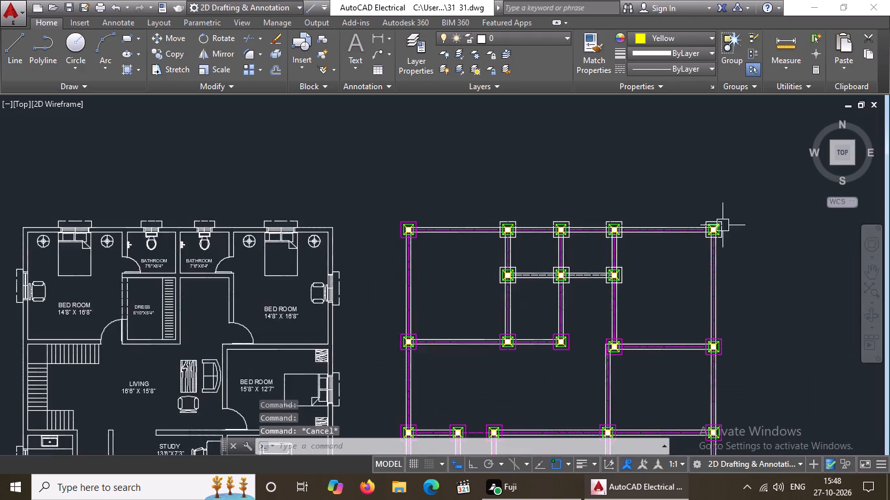
pyautogui.scroll(5, 717, 223)
pyautogui.click(709, 201)
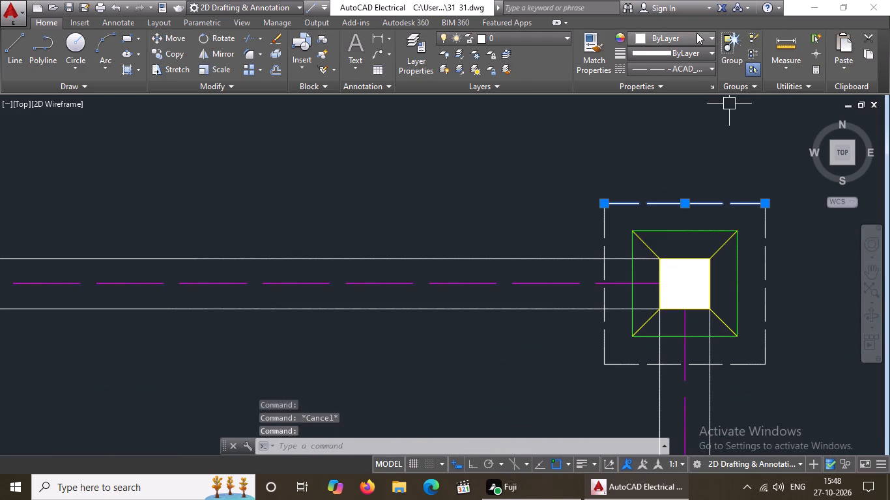
pyautogui.click(696, 33)
pyautogui.click(700, 160)
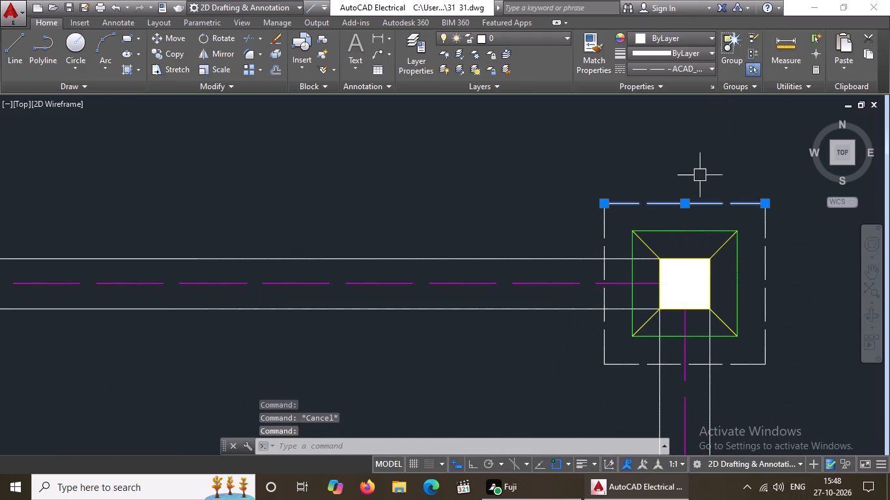
pyautogui.click(678, 40)
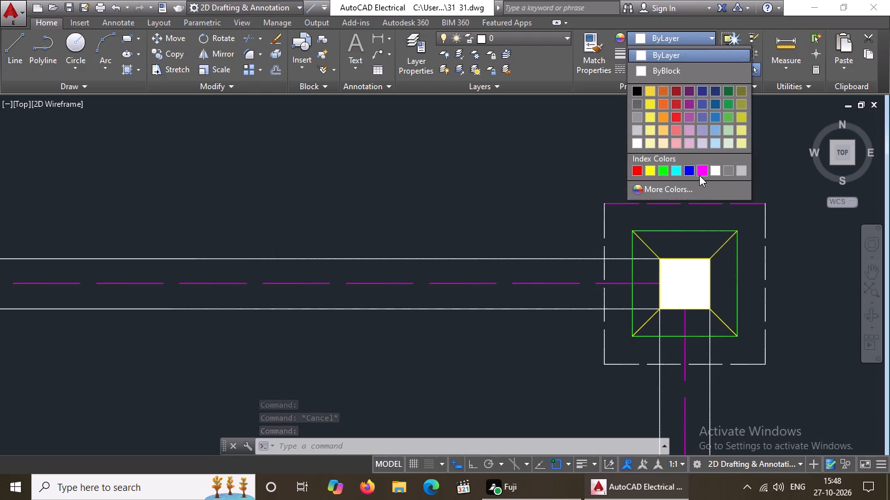
pyautogui.click(703, 172)
pyautogui.press('Escape')
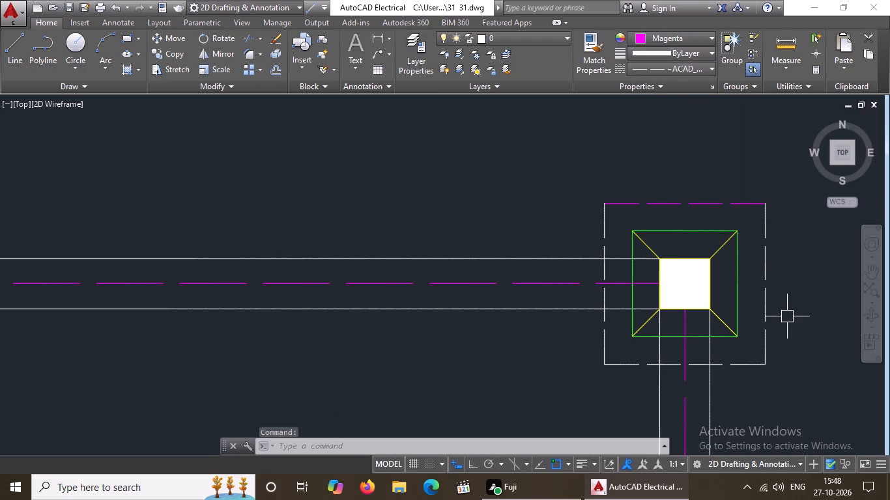
# Change the right and bottom edges of the rightmost top-row footing's dashed outline to magenta.
pyautogui.click(769, 277)
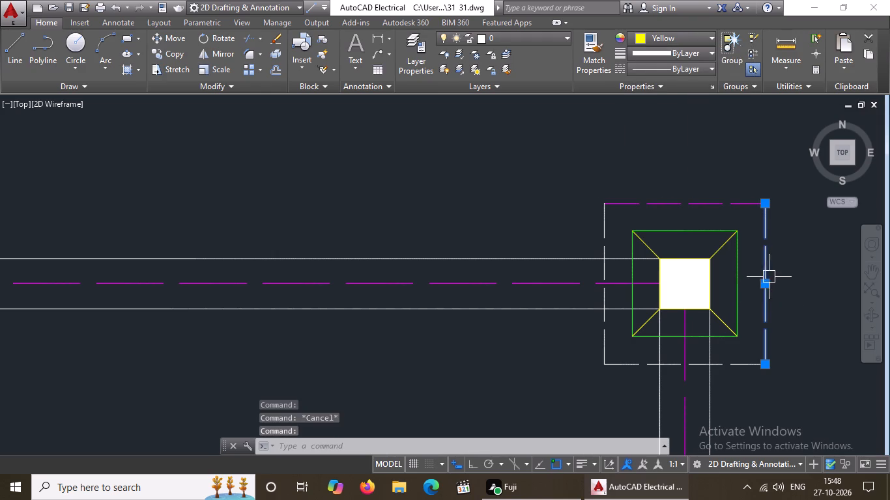
pyautogui.click(690, 37)
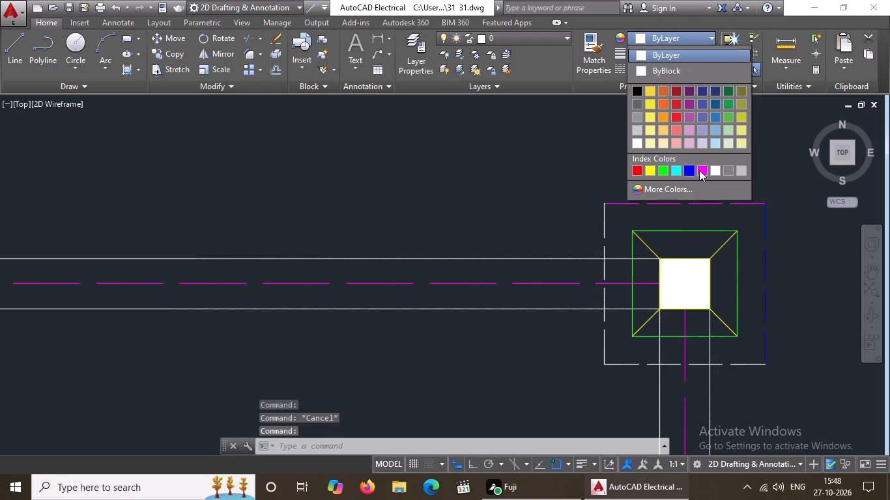
pyautogui.click(699, 169)
pyautogui.press('Escape')
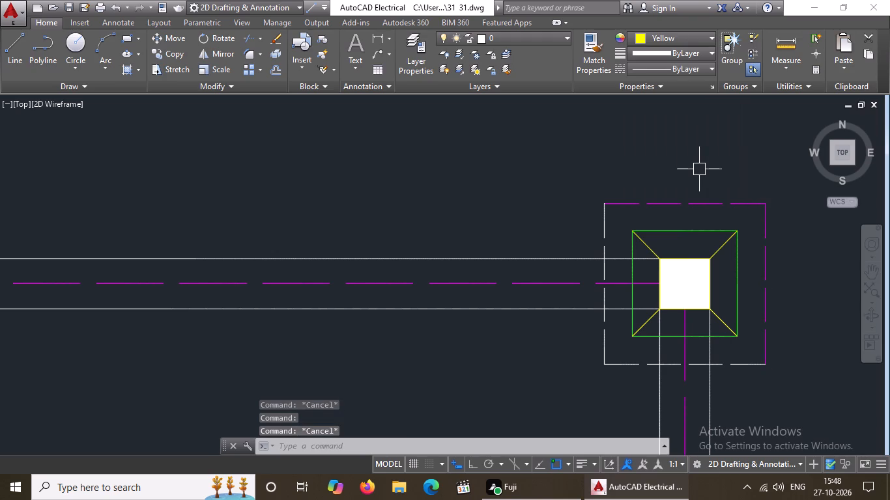
pyautogui.click(746, 362)
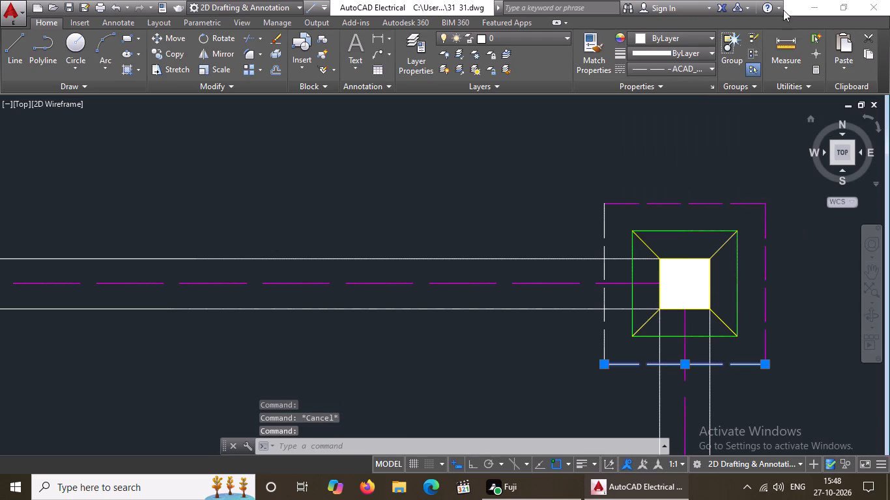
pyautogui.click(683, 33)
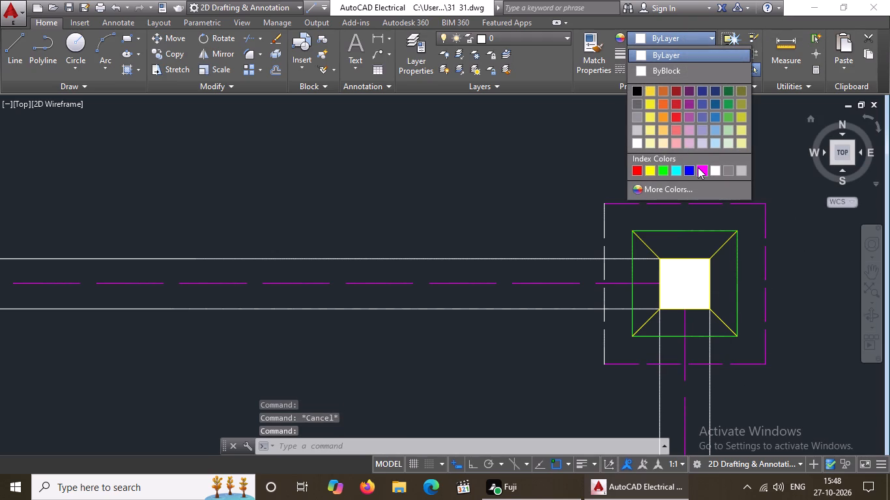
pyautogui.click(702, 169)
pyautogui.press('Escape')
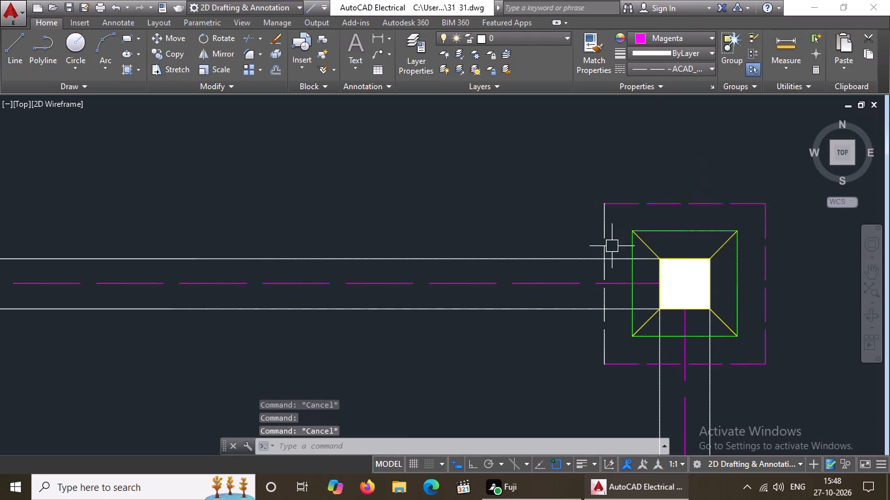
# Change the left edge of the rightmost top-row footing's dashed outline to magenta.
pyautogui.click(594, 242)
pyautogui.click(614, 223)
pyautogui.moveTo(609, 227); pyautogui.dragTo(579, 240)
pyautogui.click(545, 247)
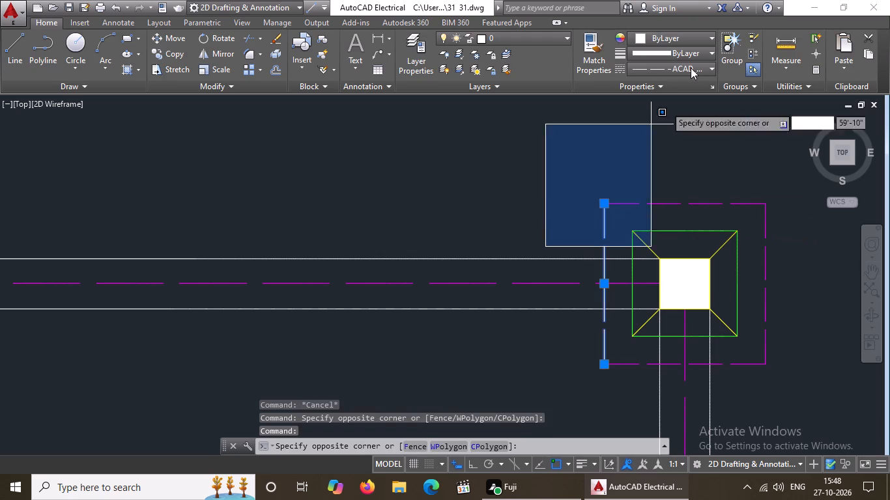
pyautogui.click(667, 43)
pyautogui.press('Escape')
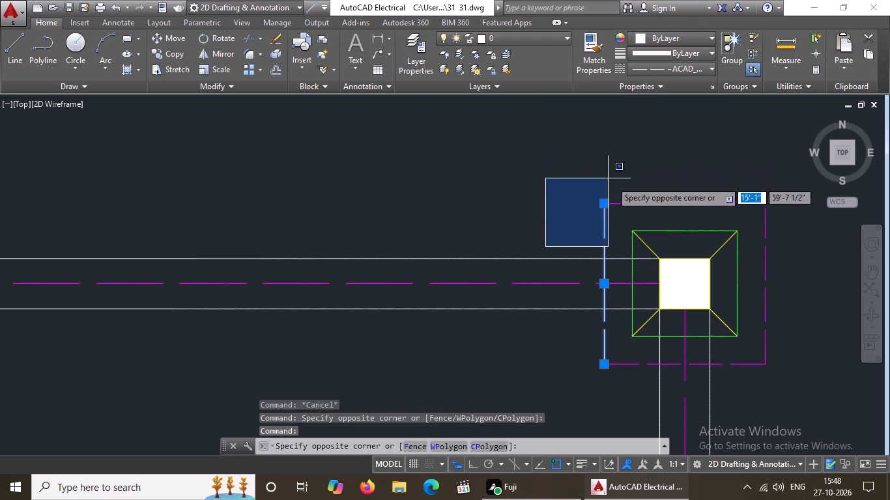
pyautogui.click(585, 148)
pyautogui.moveTo(603, 227); pyautogui.dragTo(605, 217)
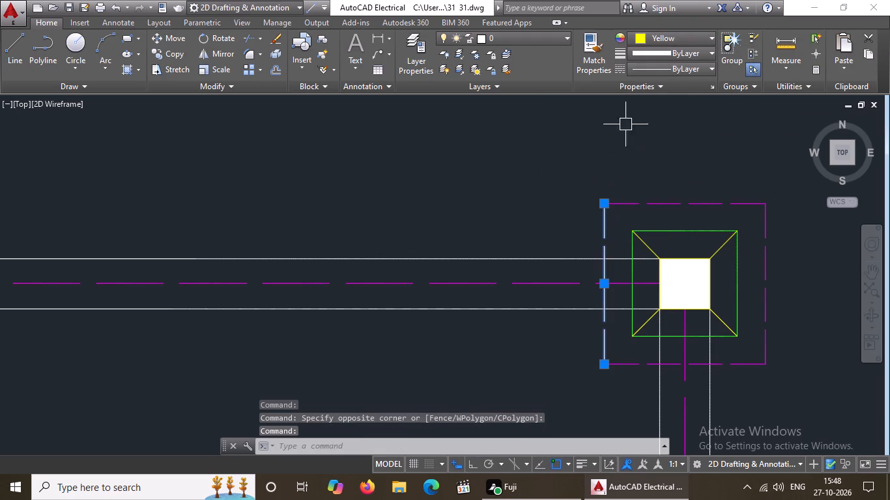
pyautogui.click(659, 36)
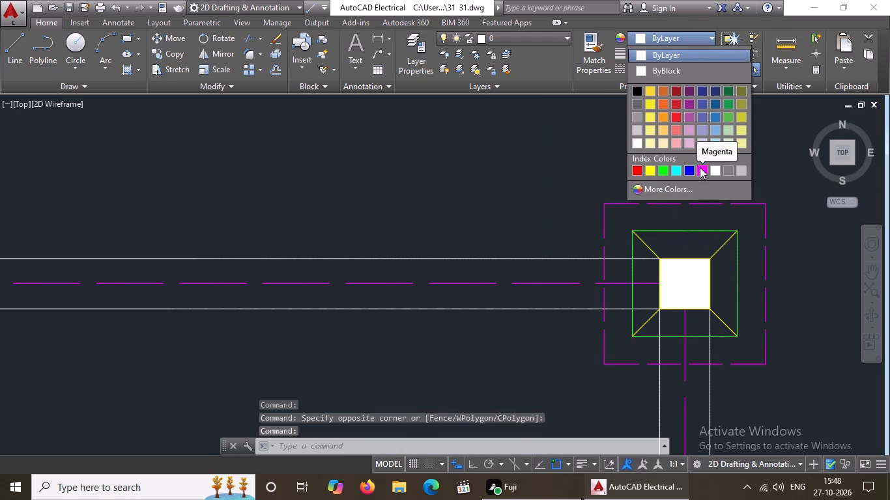
pyautogui.click(700, 167)
pyautogui.scroll(-6, 631, 180)
pyautogui.press('Escape')
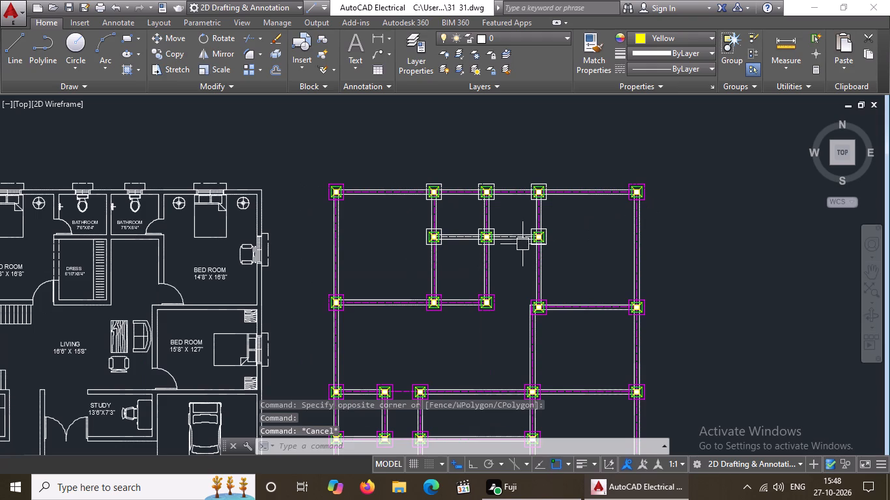
# Change the bottom and top edges of the dashed outline around the rightmost footing in the second row from the top to magenta.
pyautogui.scroll(4, 529, 248)
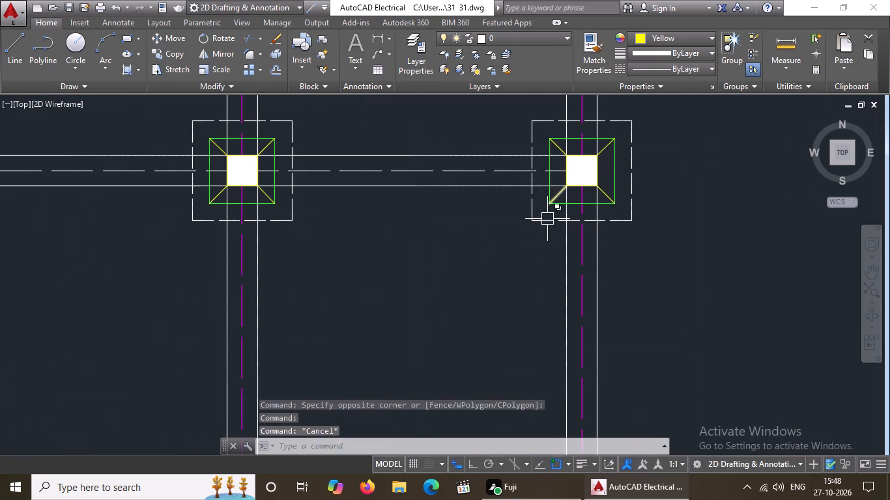
pyautogui.click(550, 222)
pyautogui.click(653, 41)
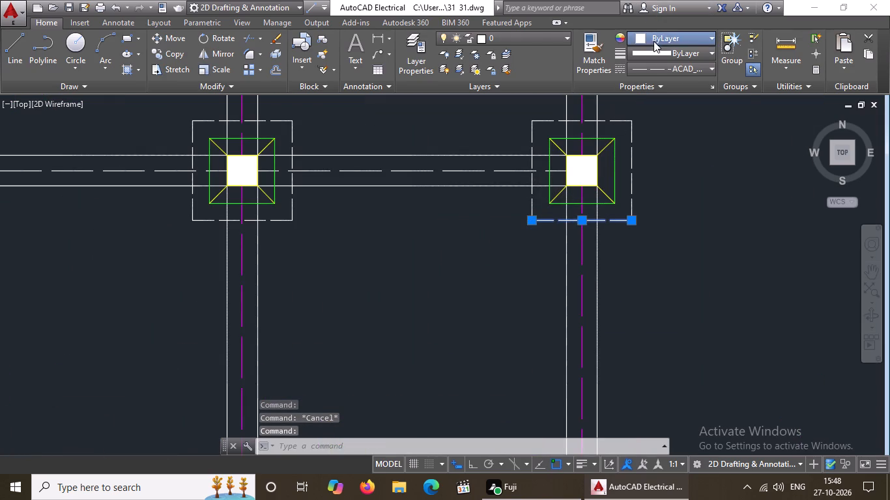
pyautogui.click(706, 169)
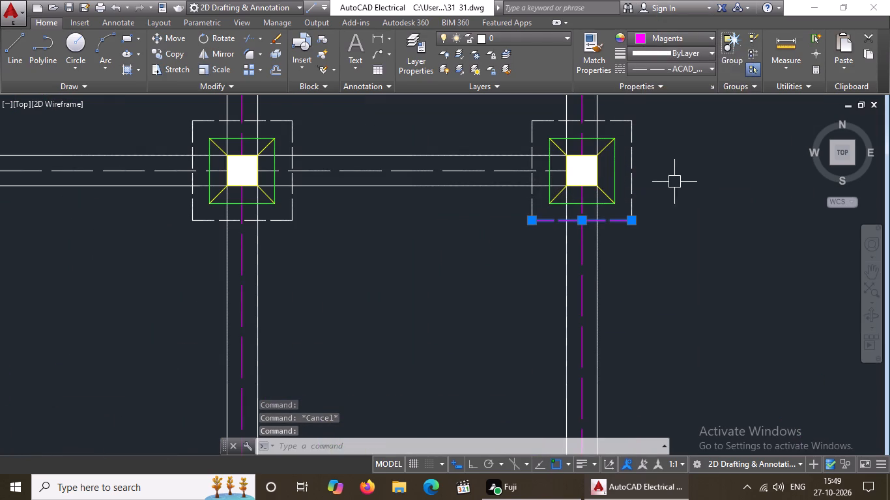
pyautogui.press('Escape')
pyautogui.scroll(-3, 608, 186)
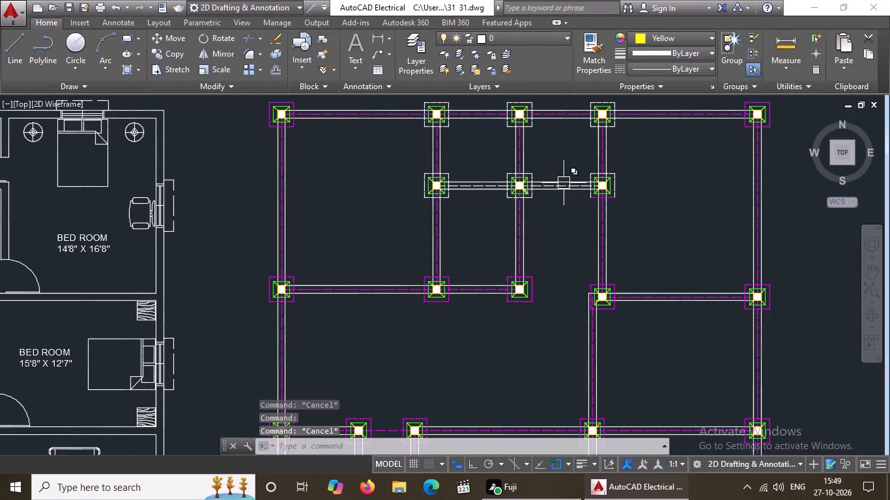
pyautogui.scroll(3, 584, 173)
pyautogui.click(691, 168)
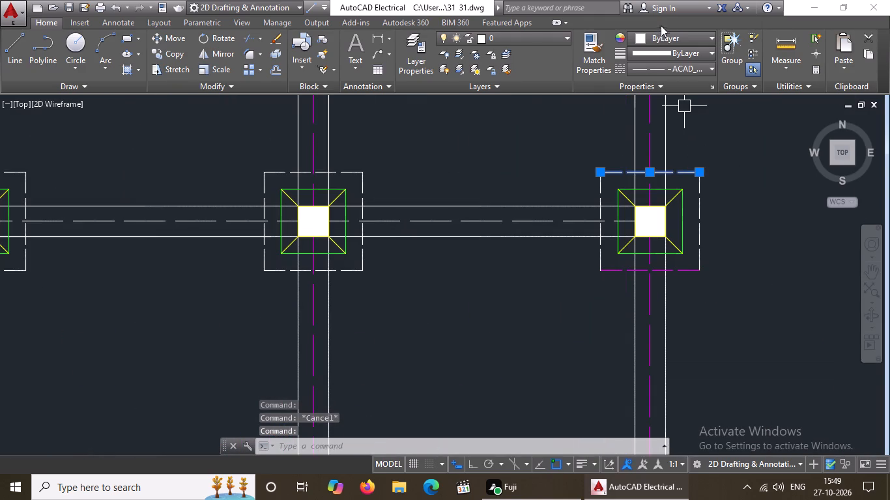
pyautogui.click(663, 38)
pyautogui.click(700, 165)
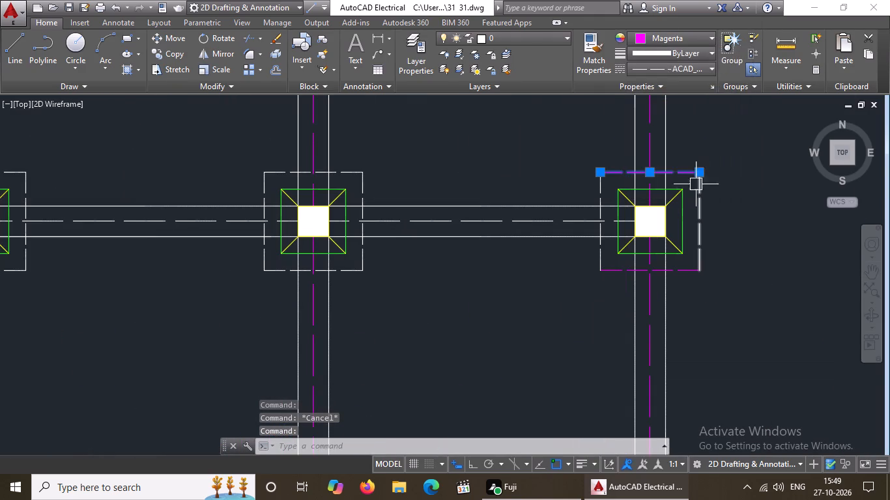
# Change the right and left edges of the dashed outline around the rightmost footing in the second row from the top to magenta.
pyautogui.press('Escape')
pyautogui.click(695, 193)
pyautogui.click(672, 35)
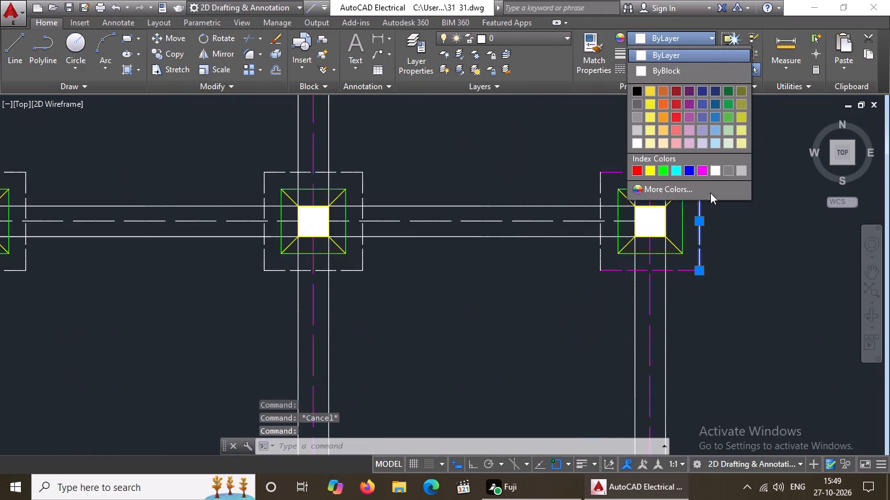
pyautogui.click(700, 171)
pyautogui.press('Escape')
pyautogui.click(603, 180)
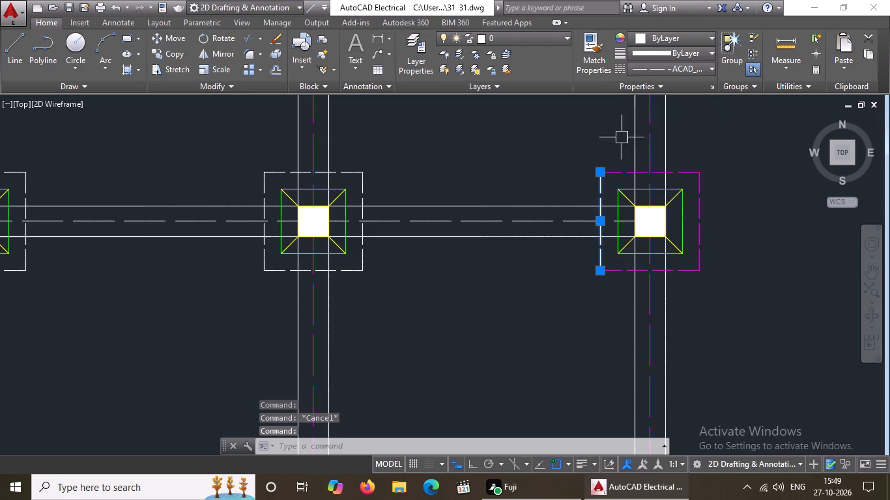
pyautogui.click(668, 39)
pyautogui.click(702, 170)
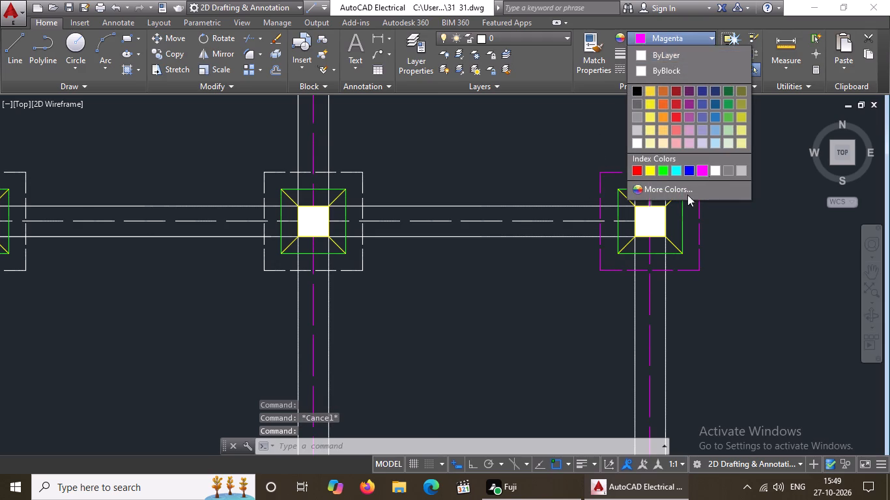
pyautogui.press('Escape')
# Change the bottom edge of the dashed outline around the middle footing in the second row from the top to magenta.
pyautogui.scroll(-2, 633, 225)
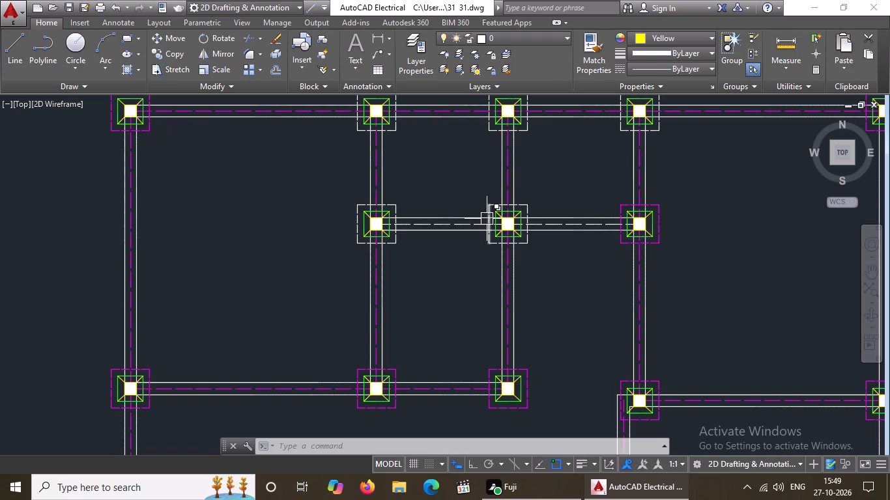
pyautogui.scroll(-2, 663, 188)
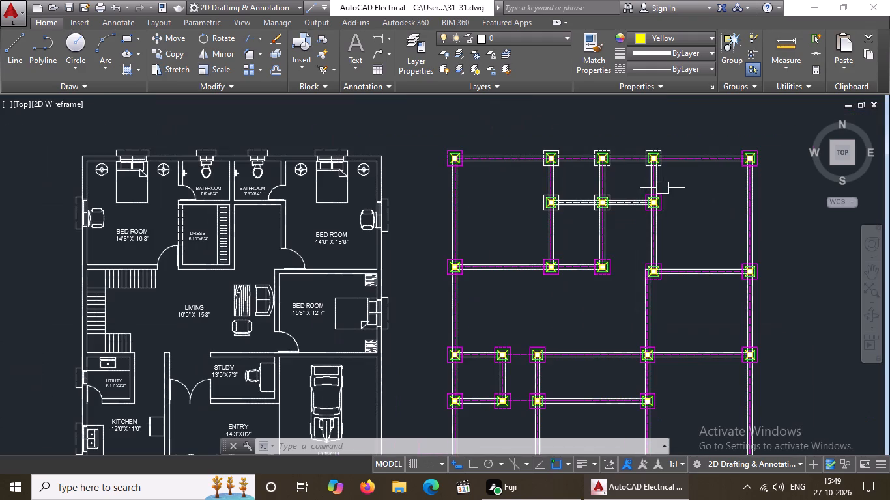
pyautogui.scroll(2, 539, 236)
pyautogui.scroll(2, 745, 120)
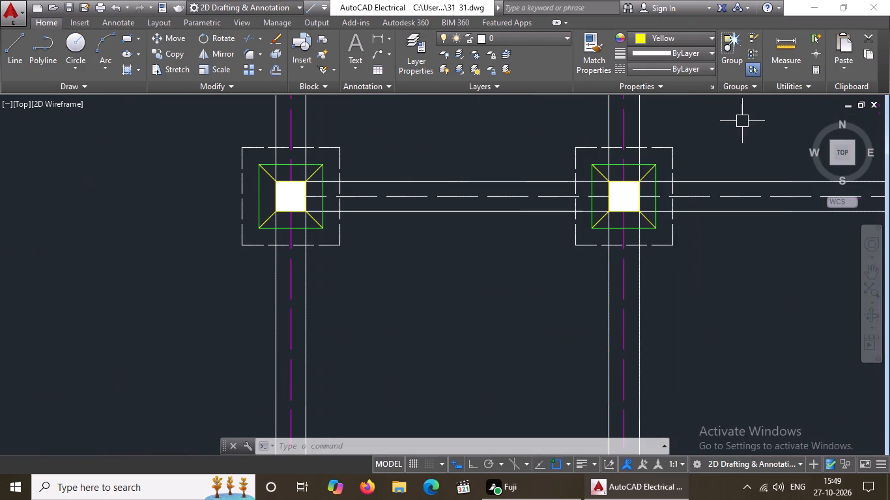
pyautogui.click(670, 247)
pyautogui.scroll(1, 670, 247)
pyautogui.click(650, 37)
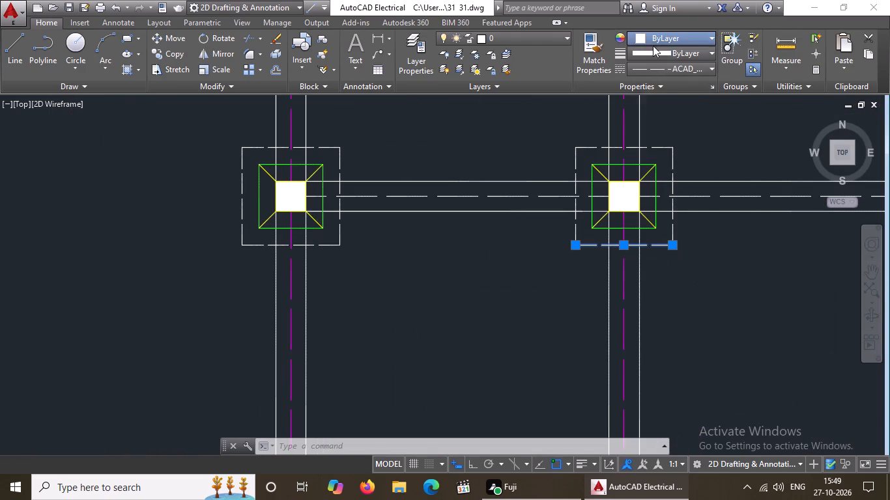
pyautogui.click(703, 171)
pyautogui.press('Escape')
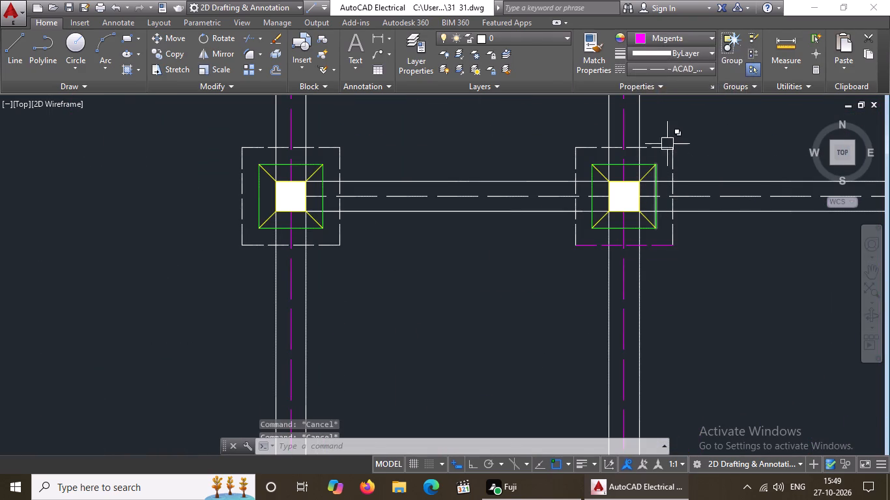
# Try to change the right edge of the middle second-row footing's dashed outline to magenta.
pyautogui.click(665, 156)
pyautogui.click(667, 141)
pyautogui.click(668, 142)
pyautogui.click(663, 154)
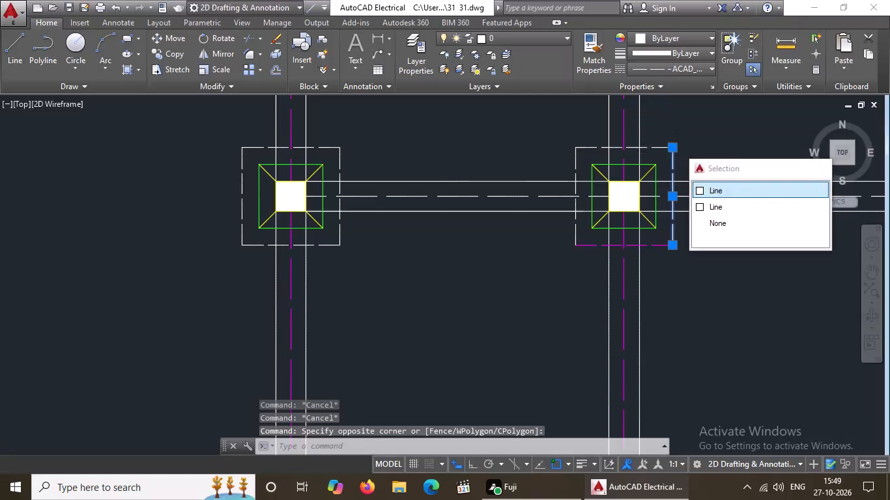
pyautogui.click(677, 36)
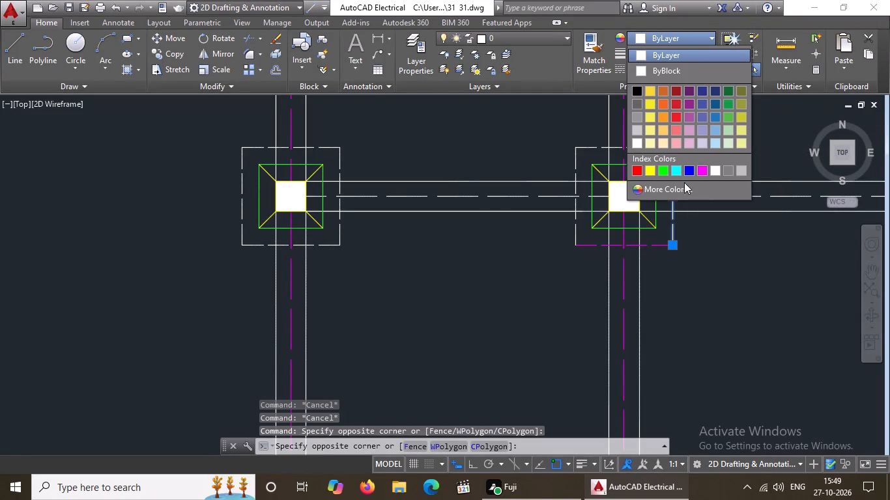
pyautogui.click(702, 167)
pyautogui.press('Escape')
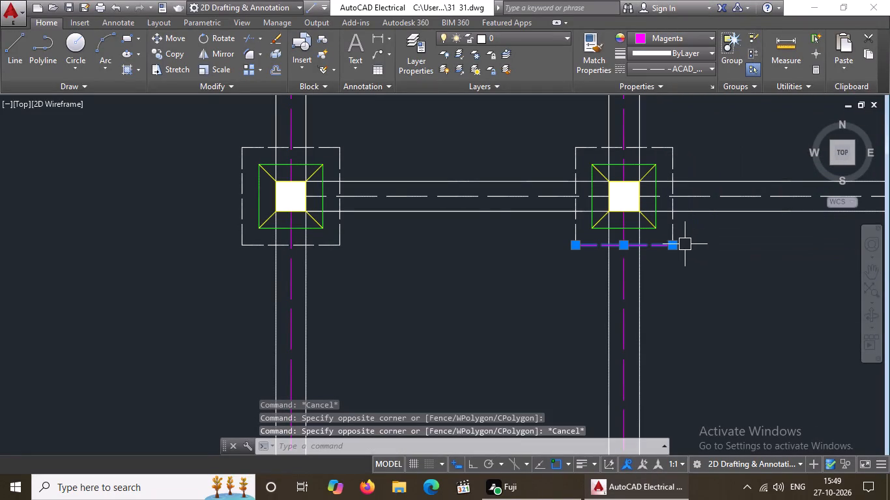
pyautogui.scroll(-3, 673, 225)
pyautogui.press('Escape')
# Change the right edge of the middle second-row footing's dashed outline to magenta.
pyautogui.scroll(-4, 667, 240)
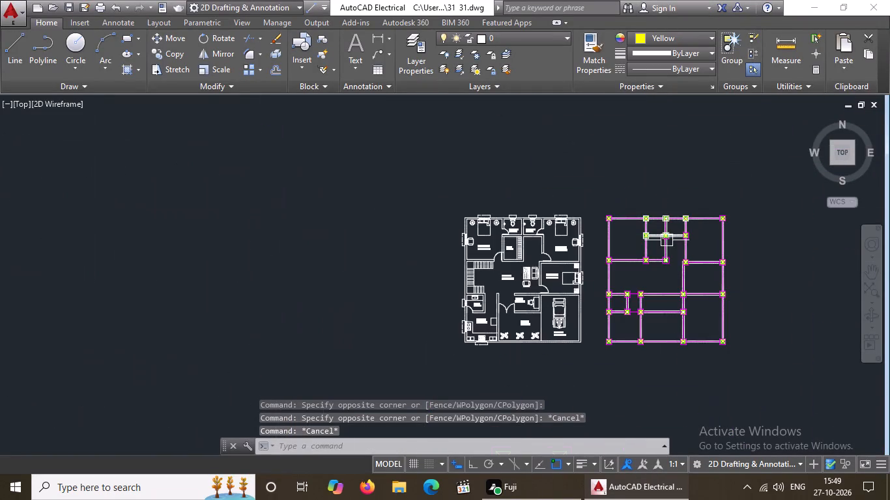
pyautogui.scroll(6, 675, 240)
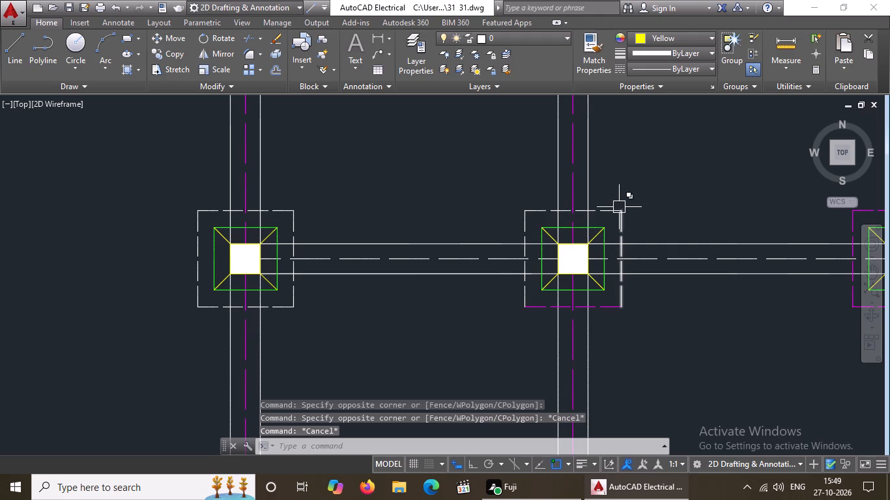
pyautogui.click(616, 207)
pyautogui.click(653, 32)
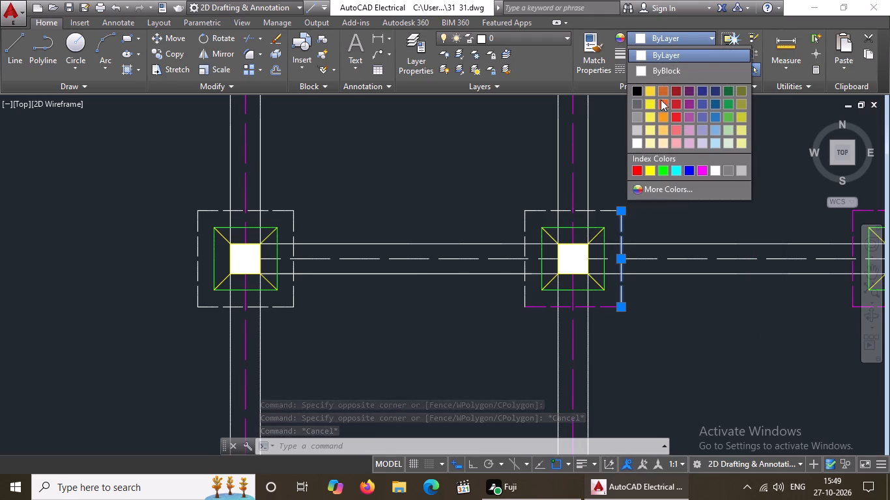
pyautogui.click(704, 167)
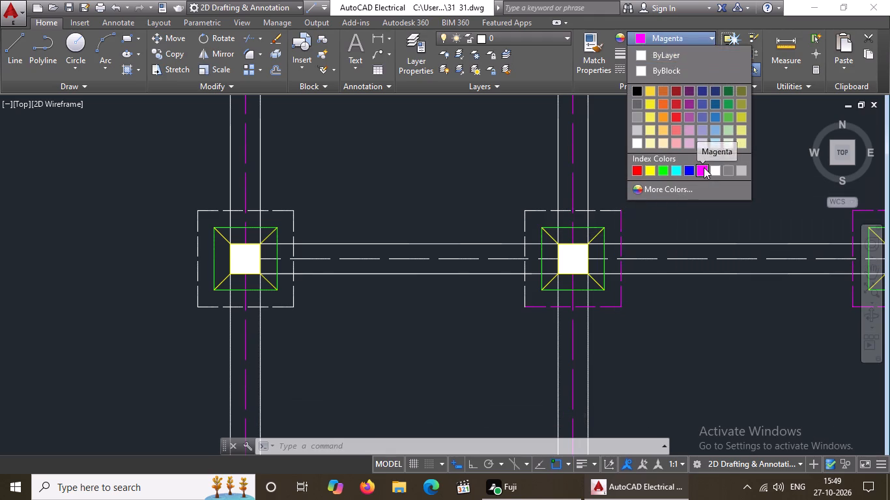
pyautogui.press('Escape')
# Change the top and left edges of the middle second-row footing's dashed outline to magenta.
pyautogui.click(607, 206)
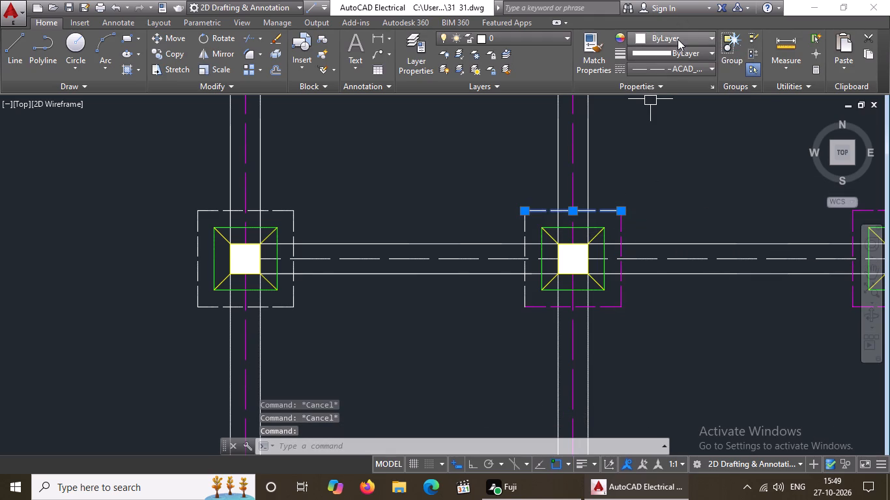
pyautogui.click(678, 39)
pyautogui.click(701, 166)
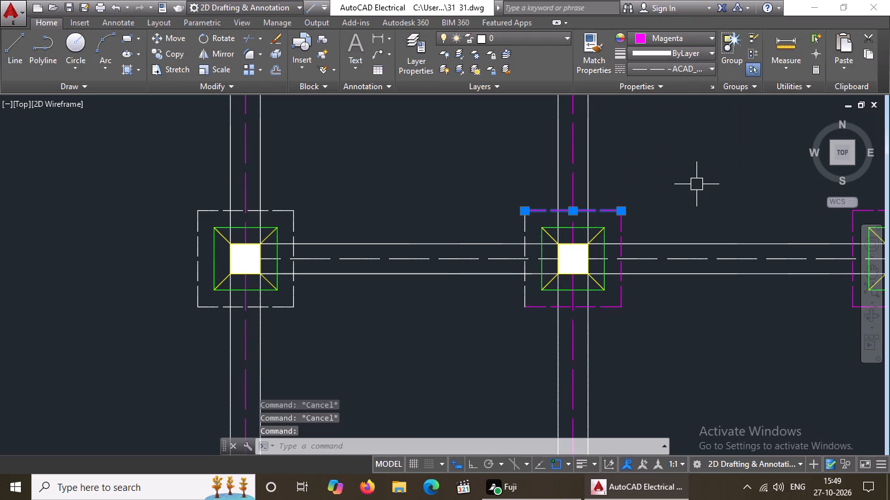
pyautogui.click(522, 220)
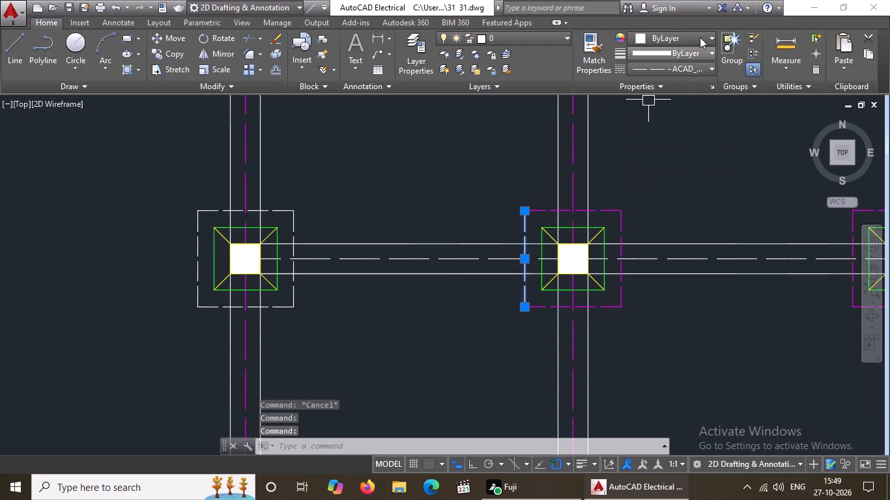
pyautogui.click(695, 38)
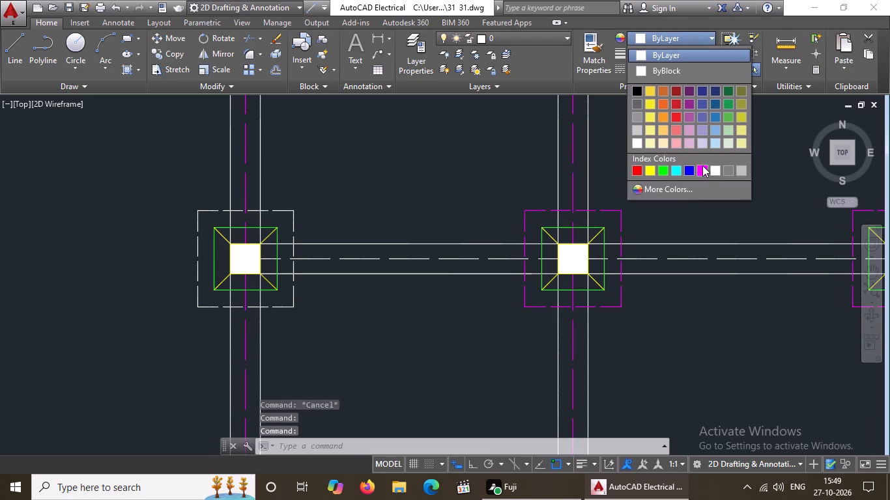
pyautogui.click(702, 165)
pyautogui.press('Escape')
# Change the bottom and right edges of the dashed outline around the leftmost footing in the second row from the top to magenta.
pyautogui.click(277, 308)
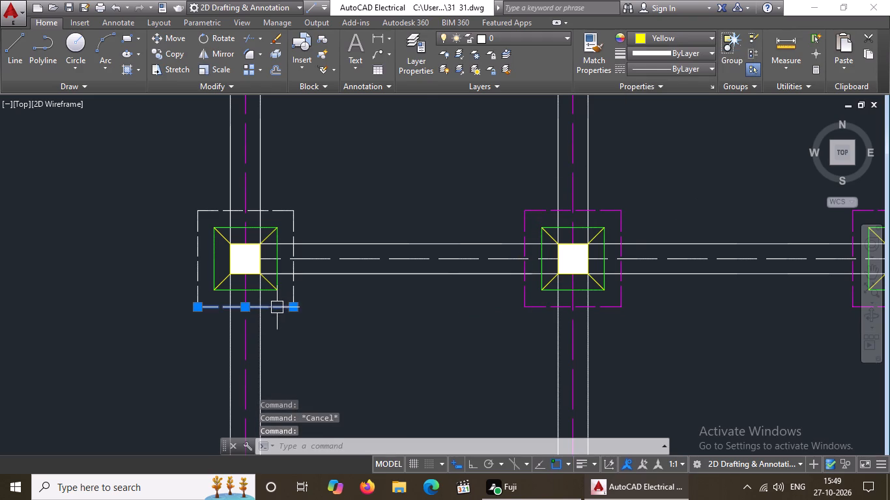
pyautogui.click(639, 38)
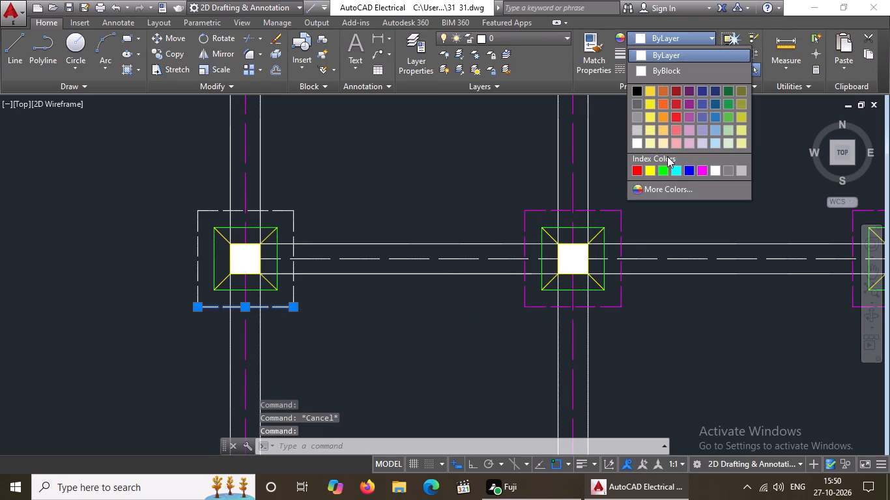
pyautogui.click(702, 169)
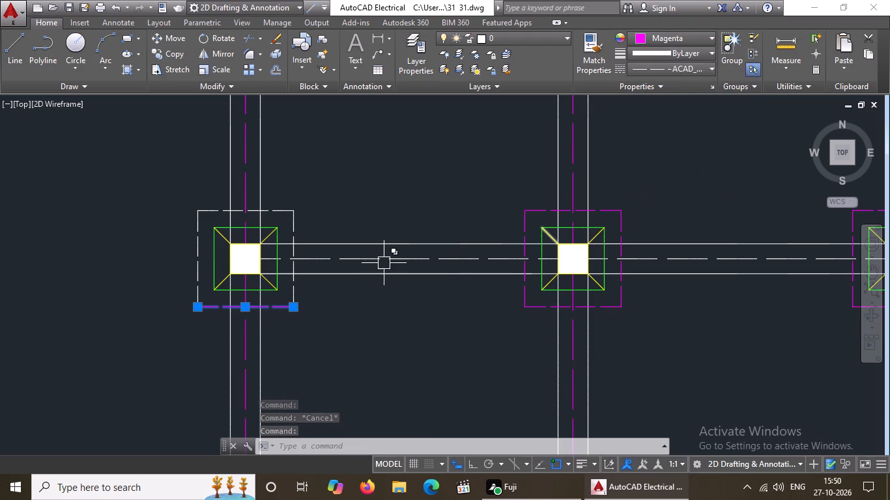
pyautogui.click(293, 286)
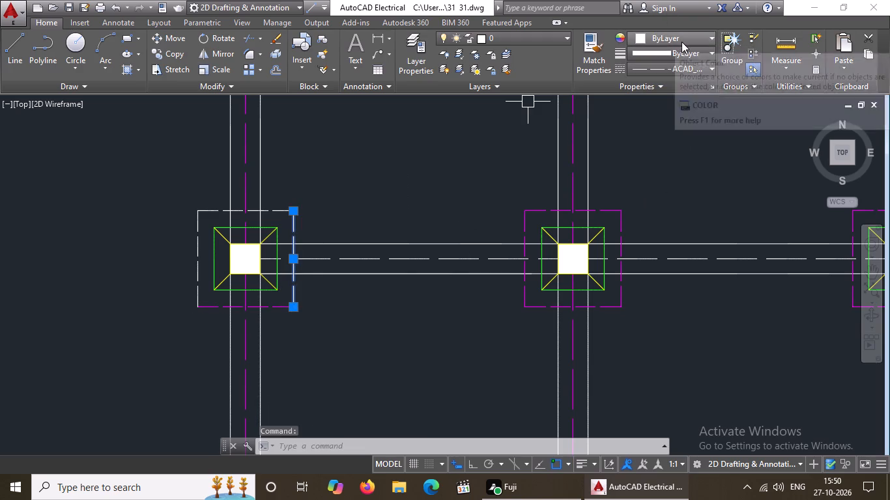
pyautogui.click(682, 40)
pyautogui.click(701, 165)
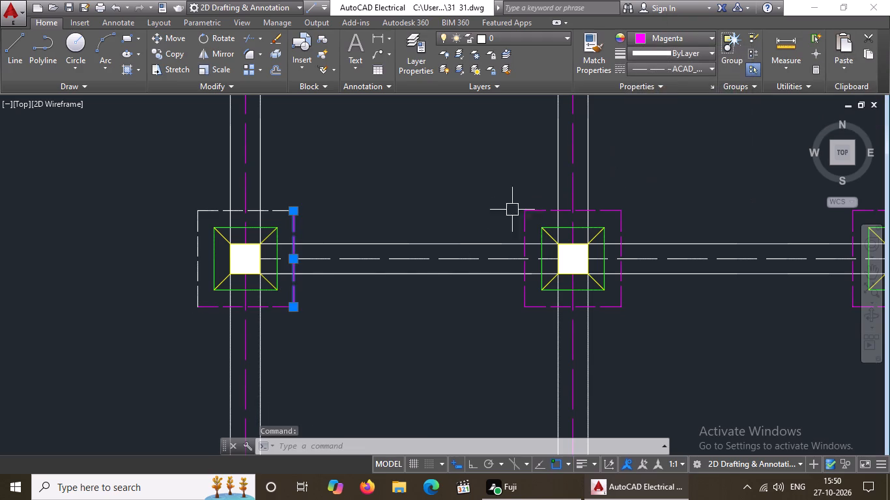
pyautogui.press('Escape')
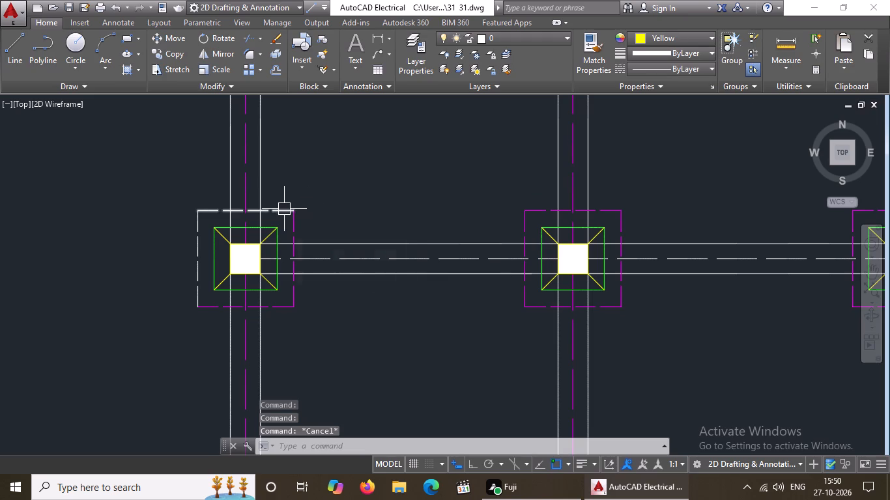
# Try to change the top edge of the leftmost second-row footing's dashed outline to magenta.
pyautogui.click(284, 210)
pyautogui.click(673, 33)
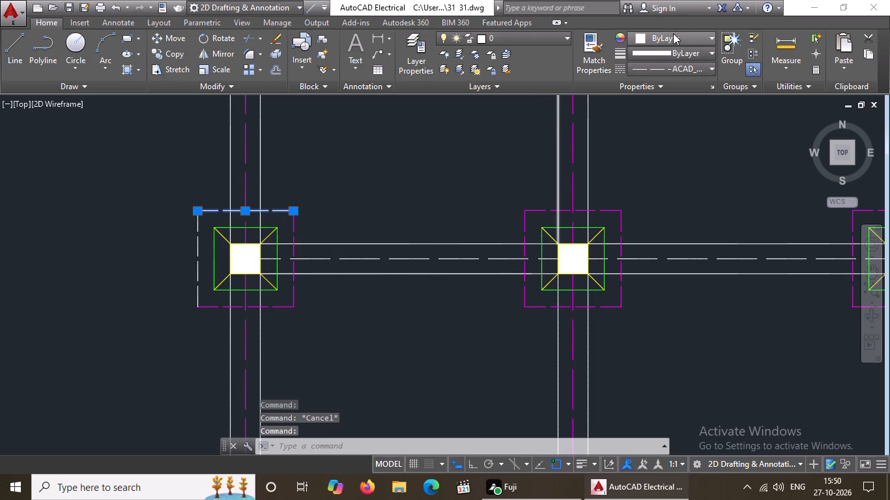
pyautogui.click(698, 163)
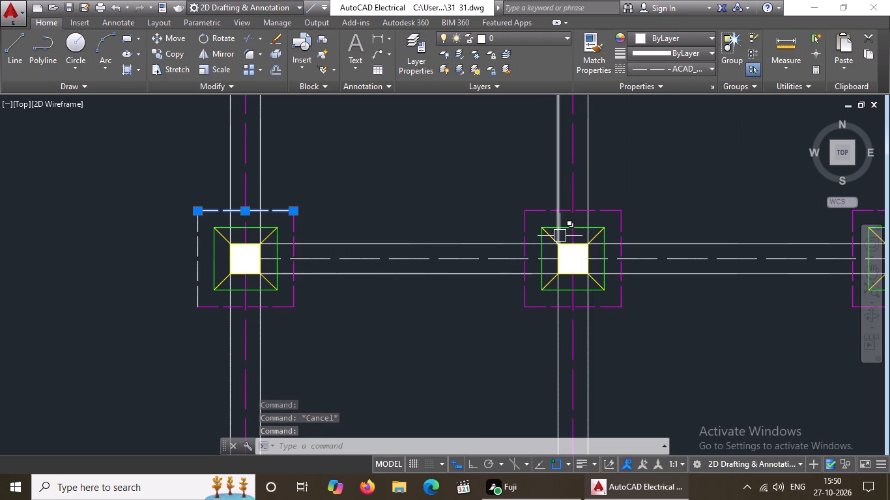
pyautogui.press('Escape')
# Set the current drawing colour to magenta with no objects selected.
pyautogui.click(698, 35)
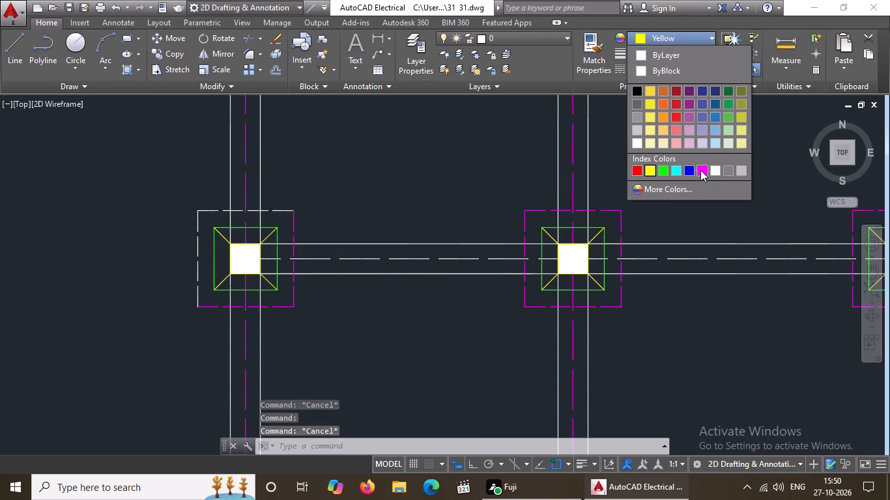
pyautogui.click(700, 167)
pyautogui.press('Escape')
pyautogui.press('Escape')
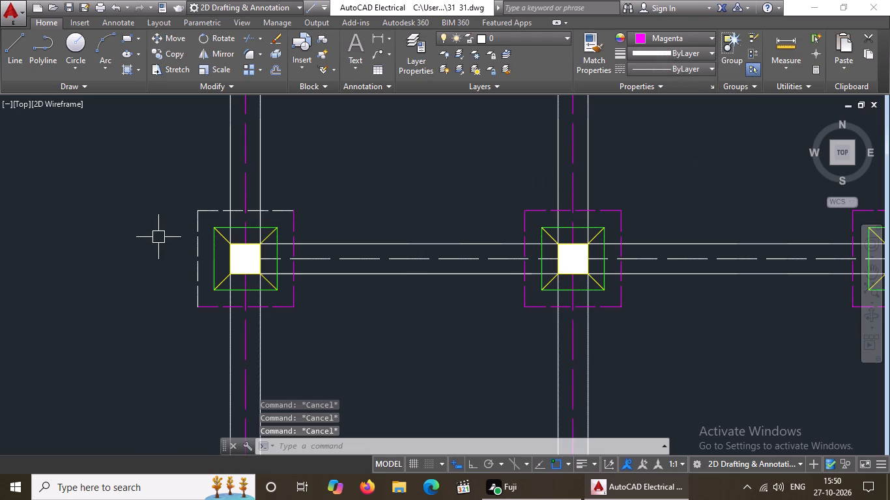
# Change the left and top edges of the leftmost second-row footing's dashed outline to magenta.
pyautogui.scroll(-3, 242, 228)
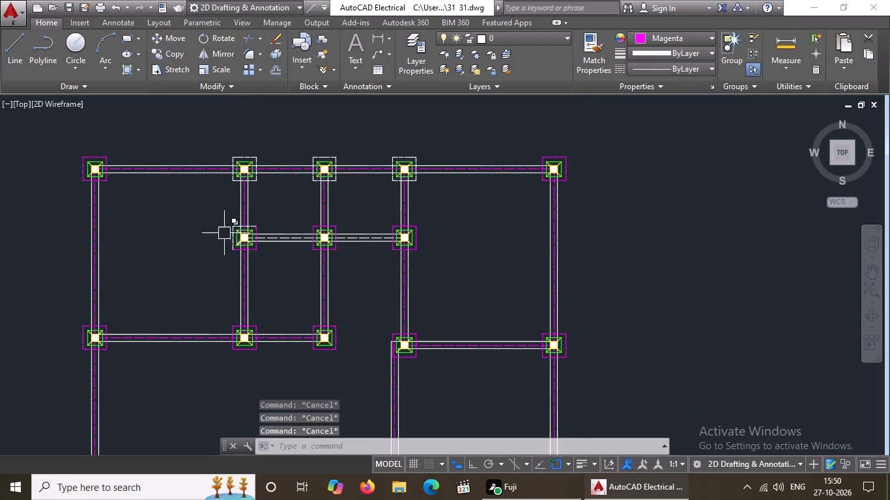
pyautogui.scroll(3, 223, 232)
pyautogui.click(253, 228)
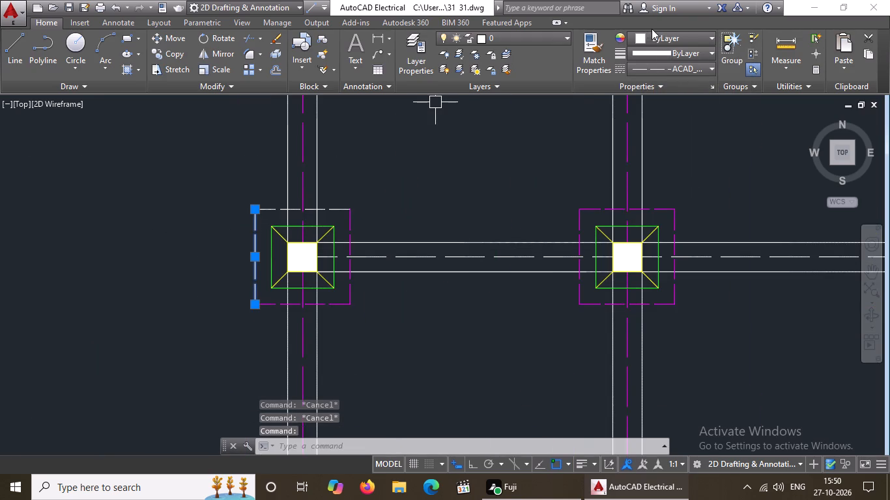
pyautogui.click(654, 36)
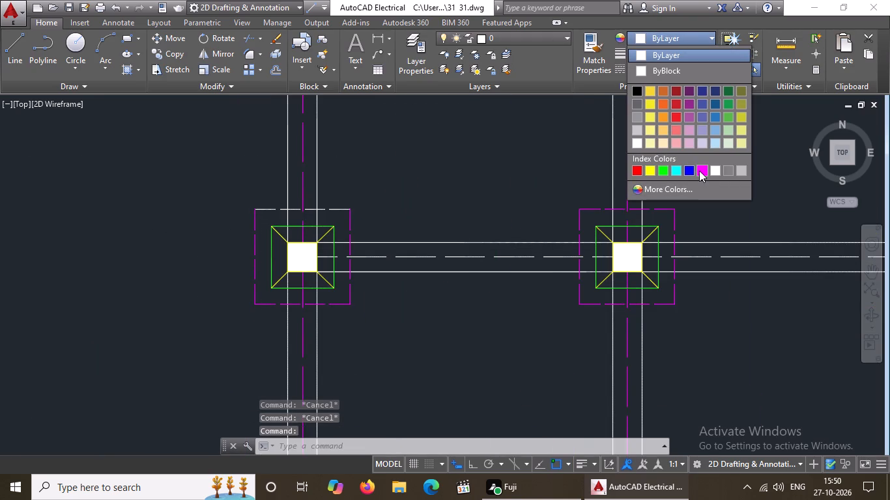
pyautogui.click(699, 171)
pyautogui.press('Escape')
pyautogui.click(343, 207)
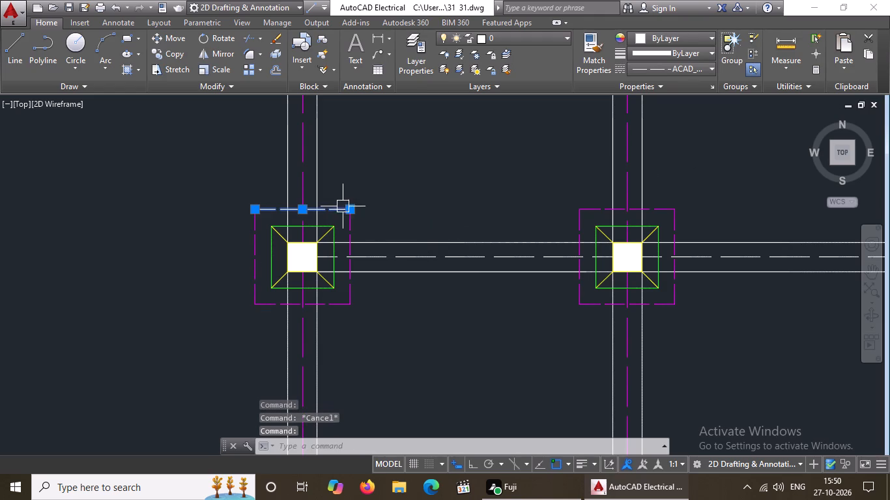
pyautogui.click(650, 34)
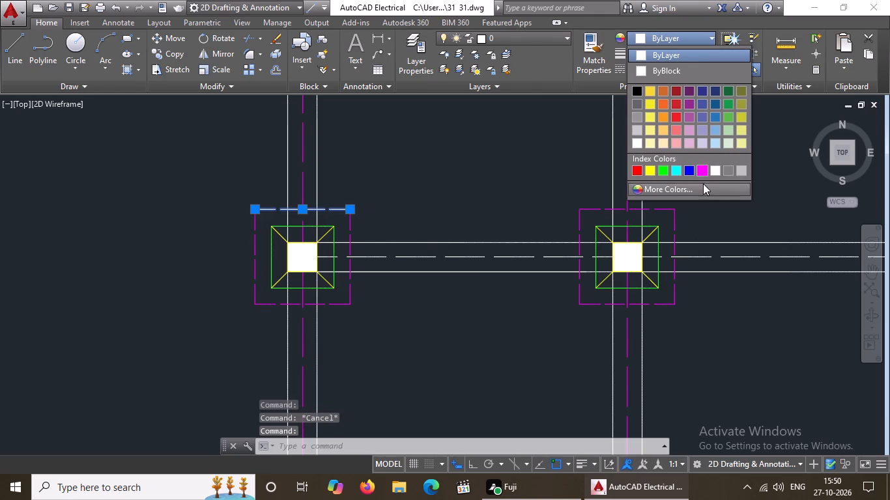
pyautogui.click(705, 167)
pyautogui.scroll(-4, 466, 262)
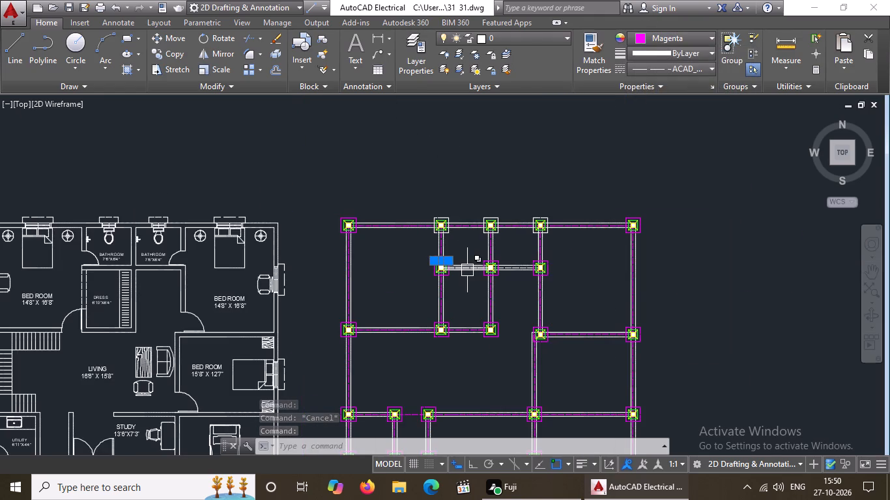
# Change the top and right edges of the dashed outline around the second footing from the left in the top row to magenta.
pyautogui.press('Escape')
pyautogui.scroll(4, 433, 224)
pyautogui.click(462, 185)
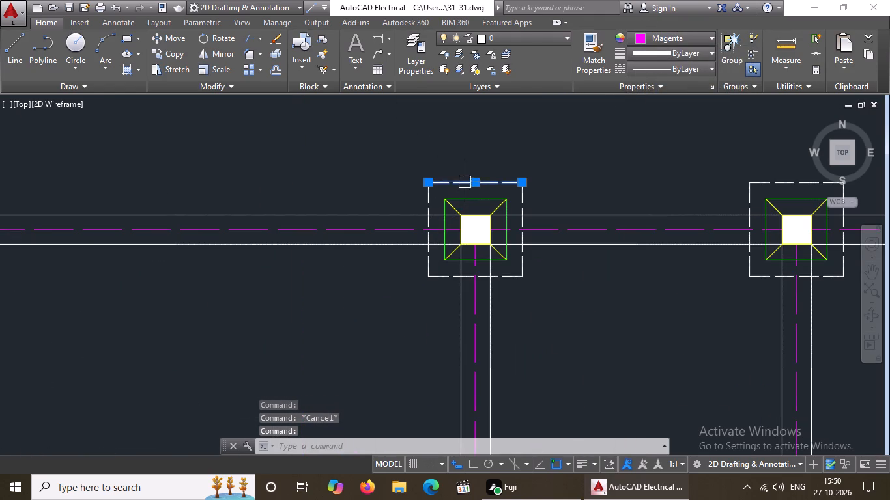
pyautogui.click(686, 39)
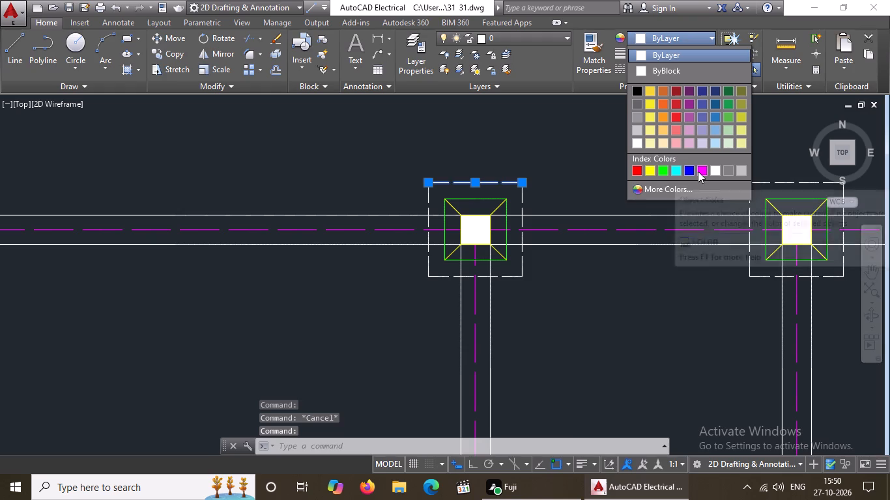
pyautogui.click(699, 167)
pyautogui.press('Escape')
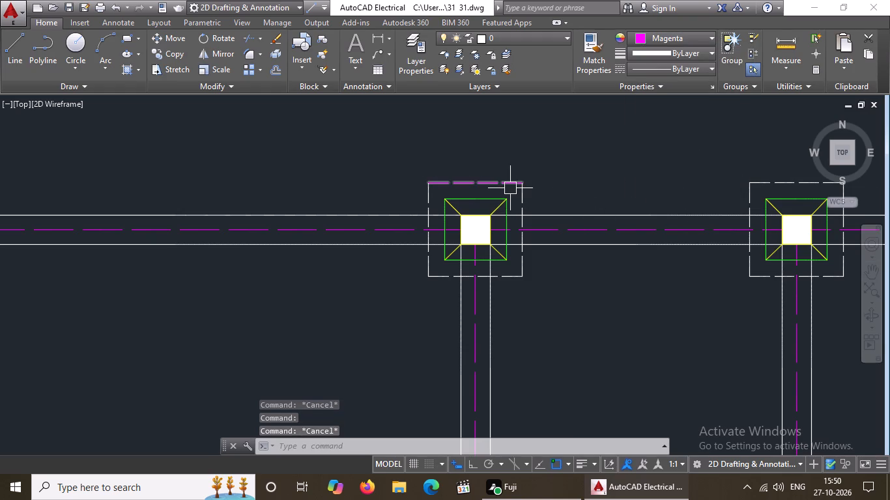
pyautogui.click(511, 188)
pyautogui.press('Escape')
pyautogui.click(538, 197)
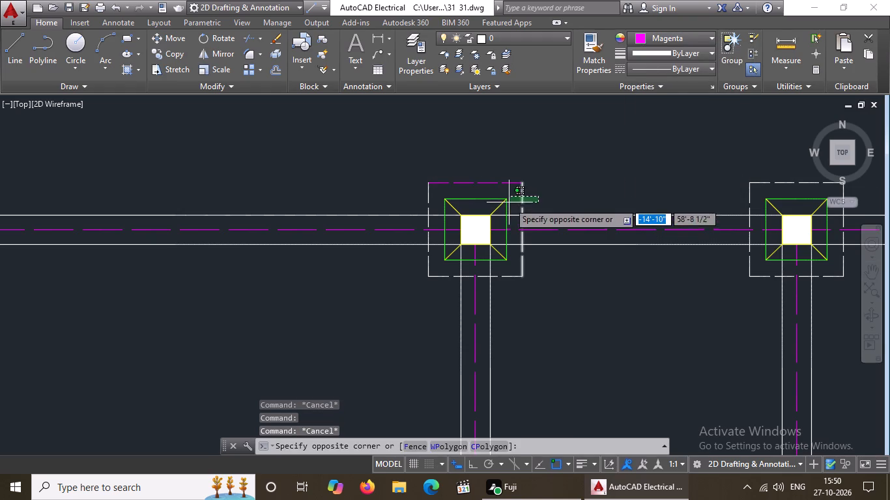
pyautogui.click(510, 202)
pyautogui.click(648, 33)
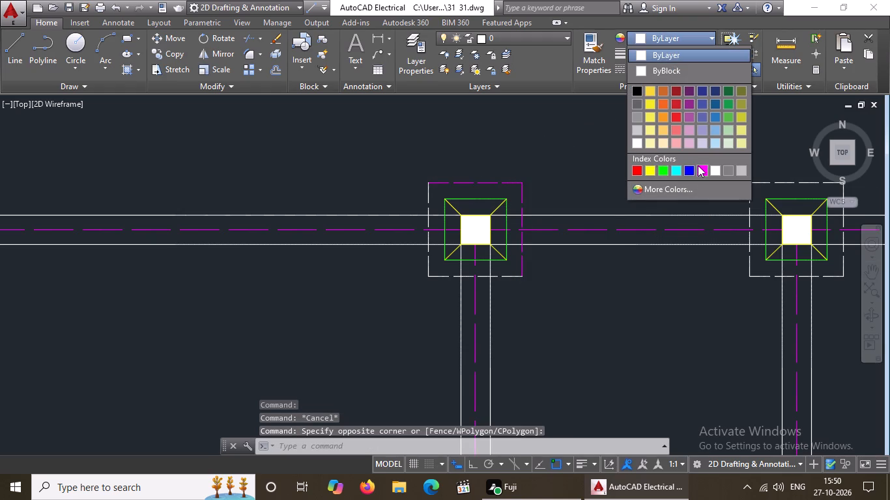
pyautogui.click(699, 165)
pyautogui.press('Escape')
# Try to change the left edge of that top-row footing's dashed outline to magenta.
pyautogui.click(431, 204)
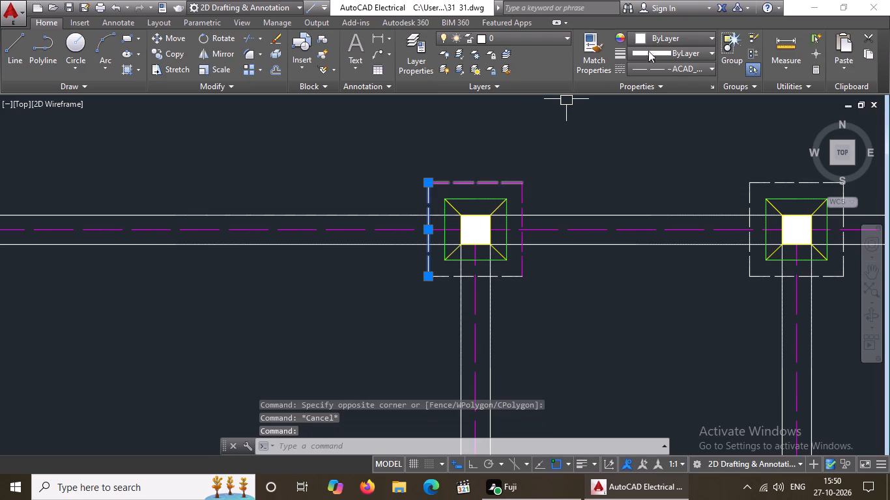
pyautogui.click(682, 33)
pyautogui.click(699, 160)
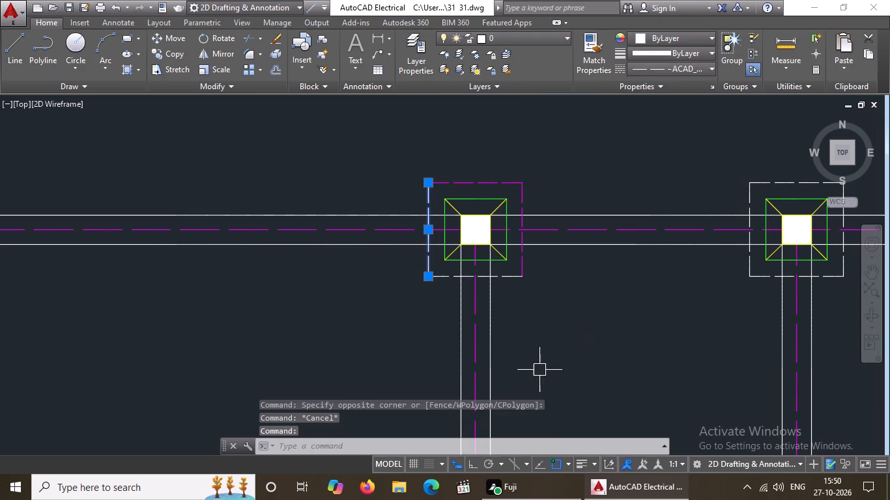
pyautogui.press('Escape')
# Change the bottom and left edges of the second top-row footing's dashed outline to magenta.
pyautogui.click(505, 276)
pyautogui.click(665, 40)
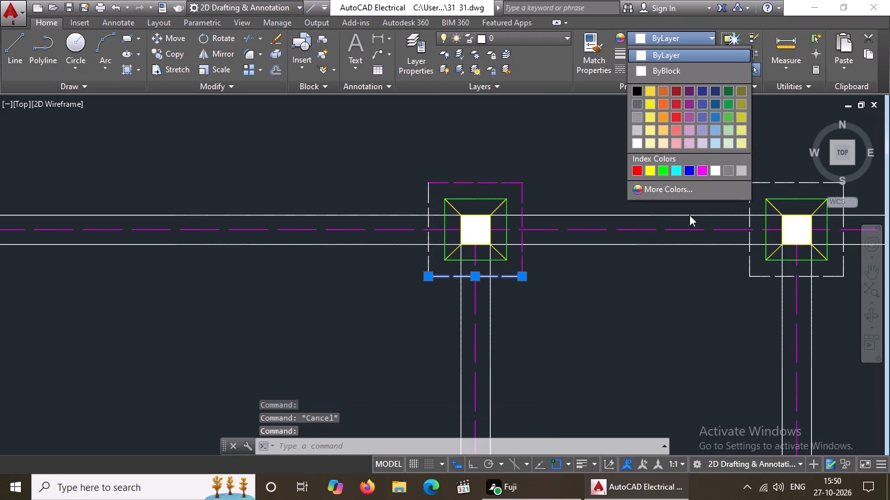
pyautogui.click(700, 164)
pyautogui.click(427, 193)
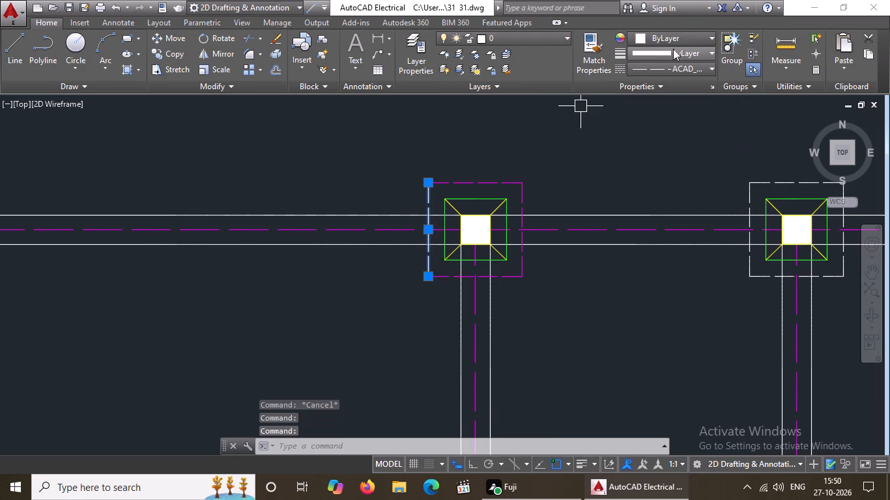
pyautogui.click(675, 37)
pyautogui.click(699, 166)
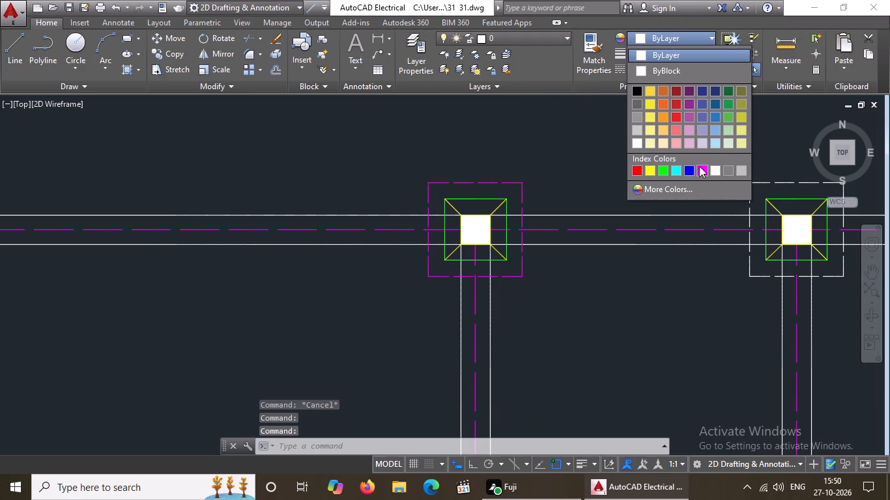
pyautogui.scroll(-3, 562, 231)
pyautogui.press('Escape')
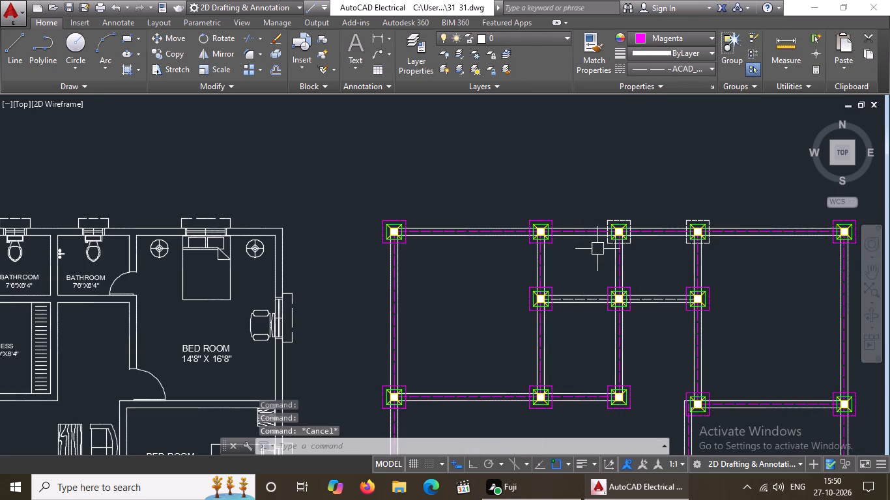
# Change the bottom and right edges of the dashed outline around the middle footing in the top row to magenta.
pyautogui.scroll(4, 620, 239)
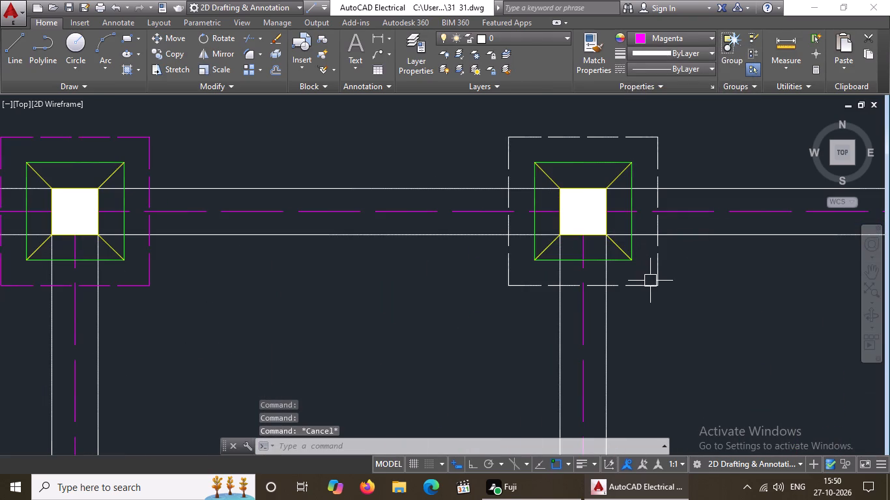
pyautogui.click(650, 282)
pyautogui.click(695, 40)
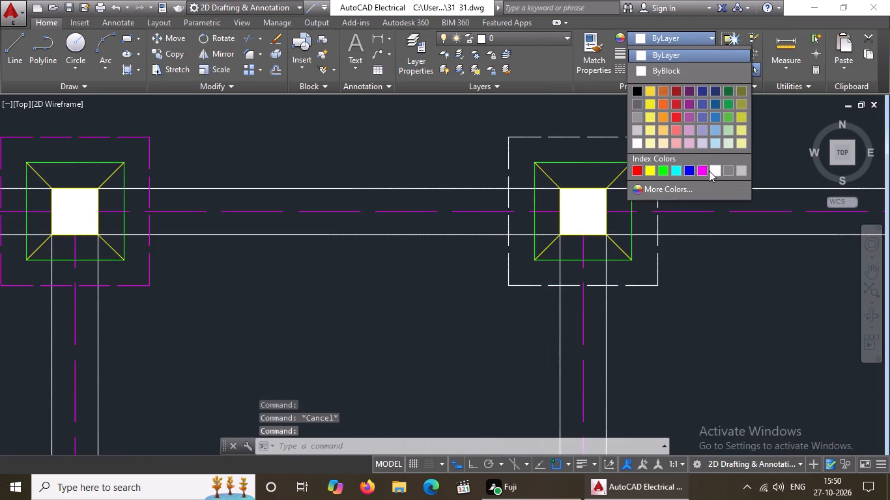
pyautogui.click(701, 171)
pyautogui.press('Escape')
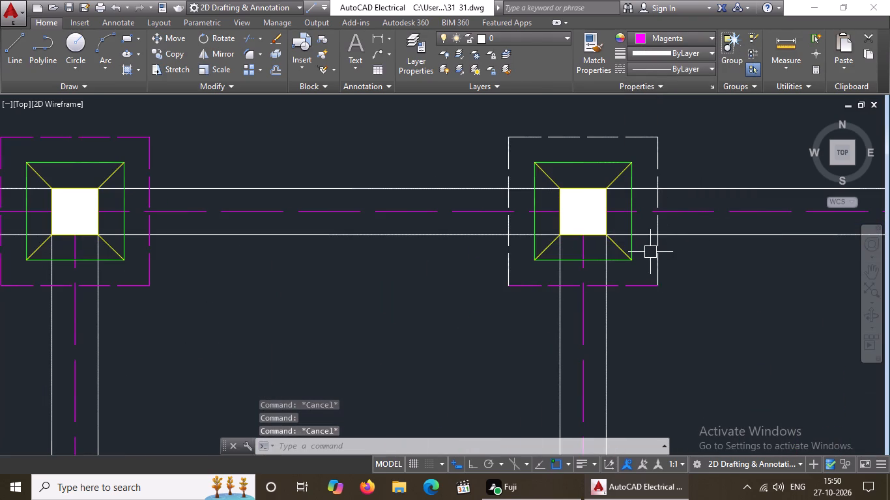
pyautogui.click(655, 246)
pyautogui.click(679, 36)
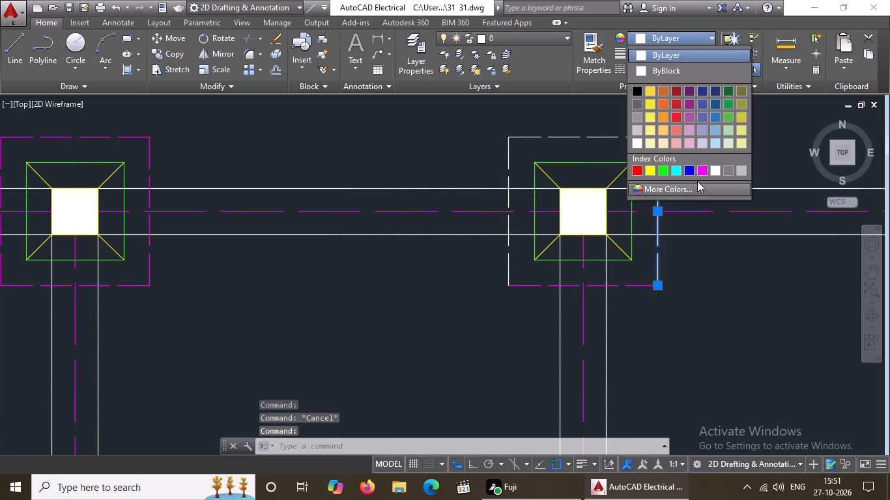
pyautogui.click(700, 168)
pyautogui.press('Escape')
# Change the top and left edges of the middle top-row footing's dashed outline to magenta.
pyautogui.click(605, 139)
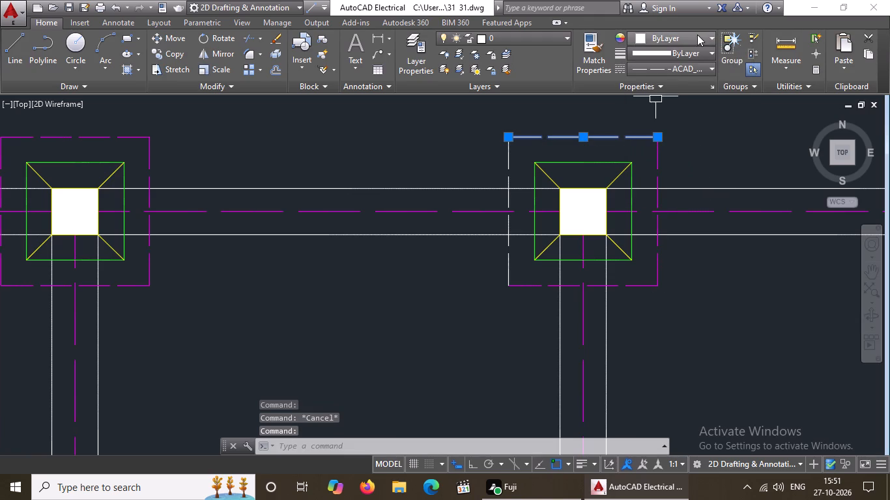
pyautogui.click(697, 33)
pyautogui.click(700, 168)
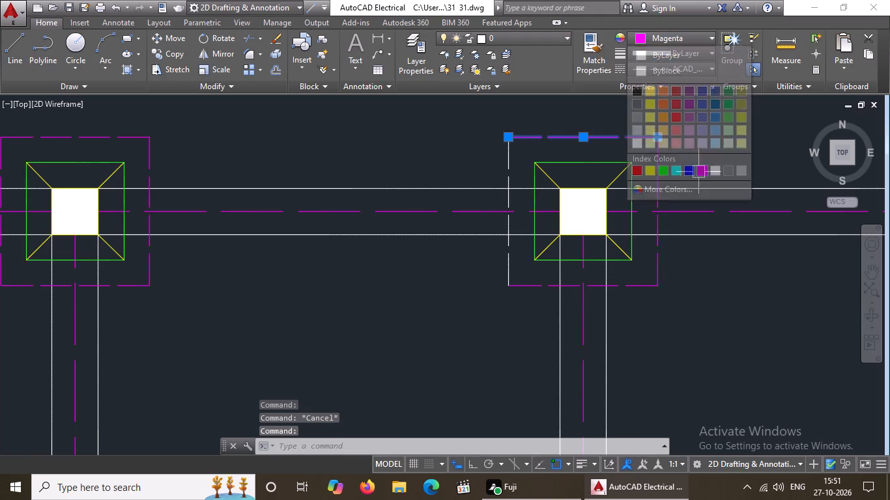
pyautogui.press('Escape')
pyautogui.click(511, 166)
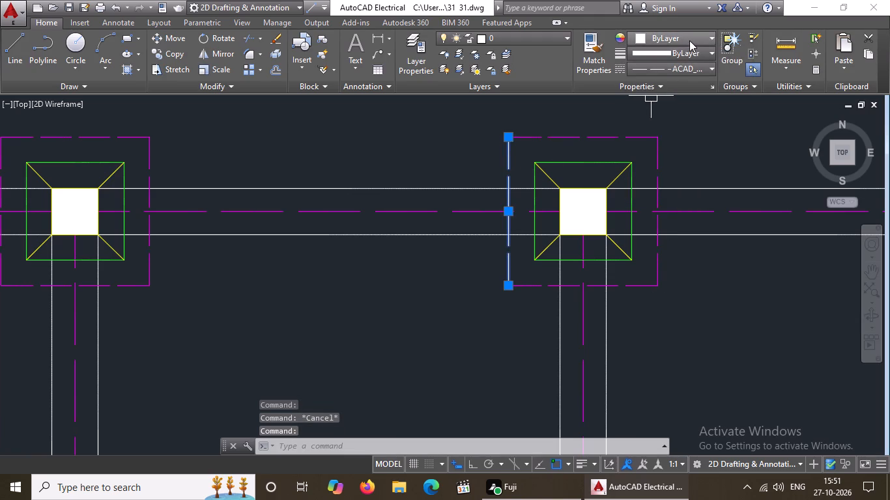
pyautogui.click(690, 40)
pyautogui.click(698, 165)
pyautogui.scroll(-4, 498, 209)
pyautogui.press('Escape')
# Change the dashed centreline between the left and middle footings of the second row to magenta.
pyautogui.scroll(2, 580, 200)
pyautogui.scroll(2, 645, 208)
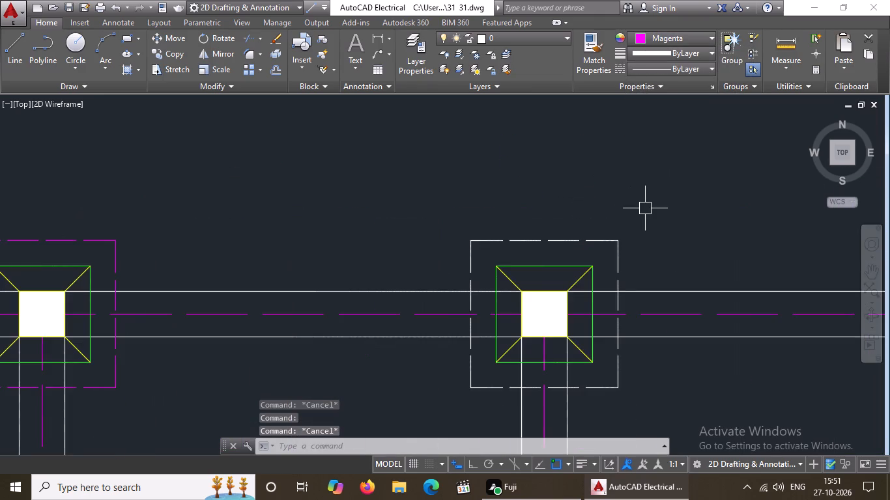
pyautogui.scroll(-2, 613, 221)
pyautogui.scroll(-3, 502, 308)
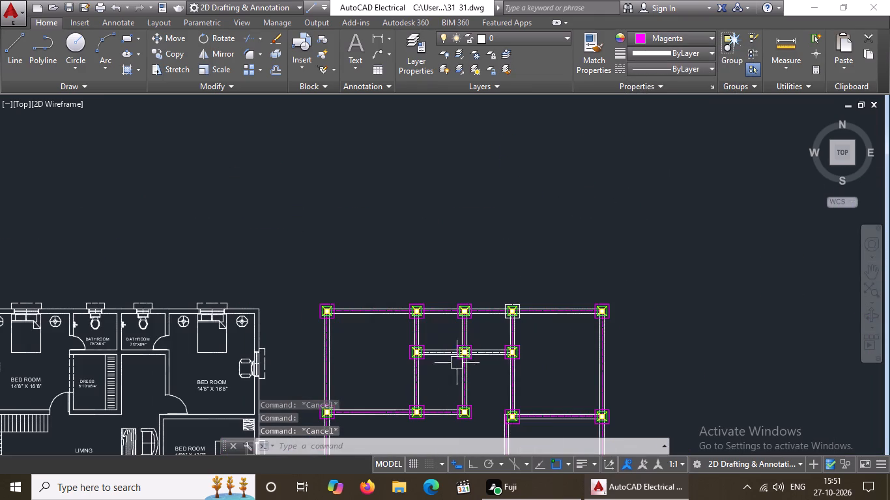
pyautogui.scroll(4, 429, 363)
pyautogui.click(473, 294)
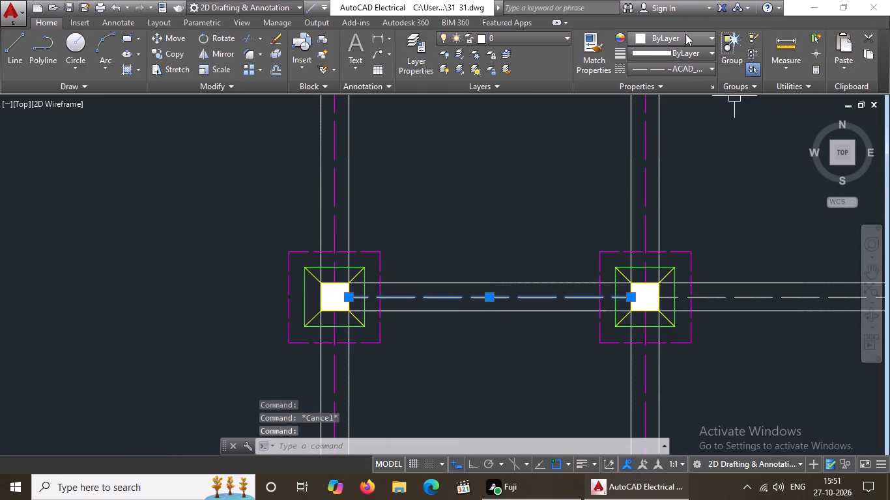
pyautogui.click(685, 33)
pyautogui.click(700, 168)
pyautogui.scroll(-5, 625, 230)
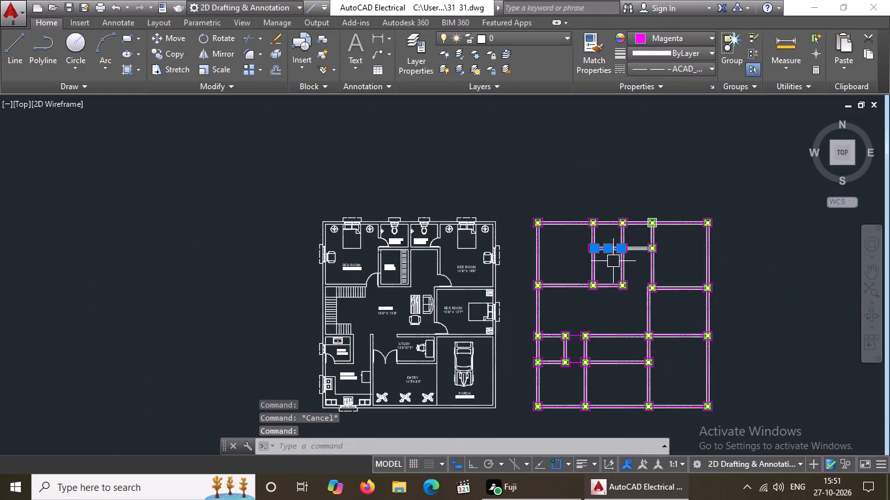
pyautogui.press('Escape')
# Change the dashed centreline between the middle and right footings of the second row to magenta.
pyautogui.scroll(6, 635, 248)
pyautogui.click(636, 213)
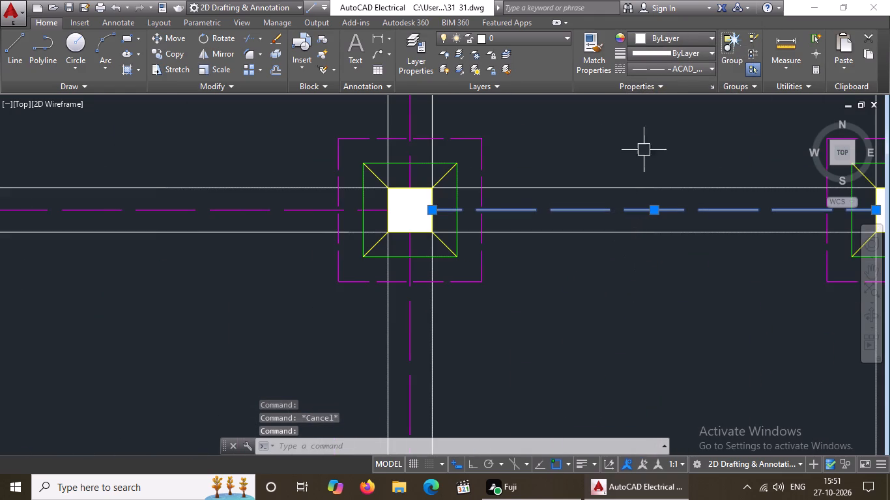
pyautogui.click(685, 35)
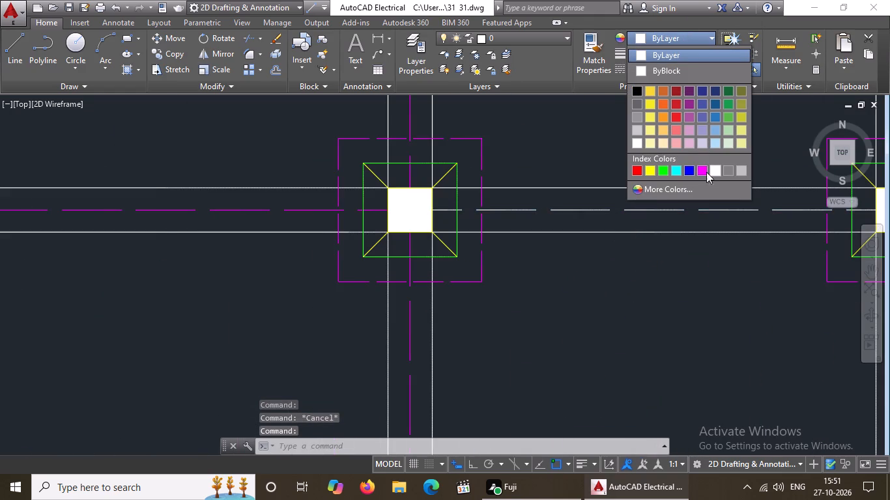
pyautogui.click(700, 167)
pyautogui.scroll(-6, 657, 258)
pyautogui.press('Escape')
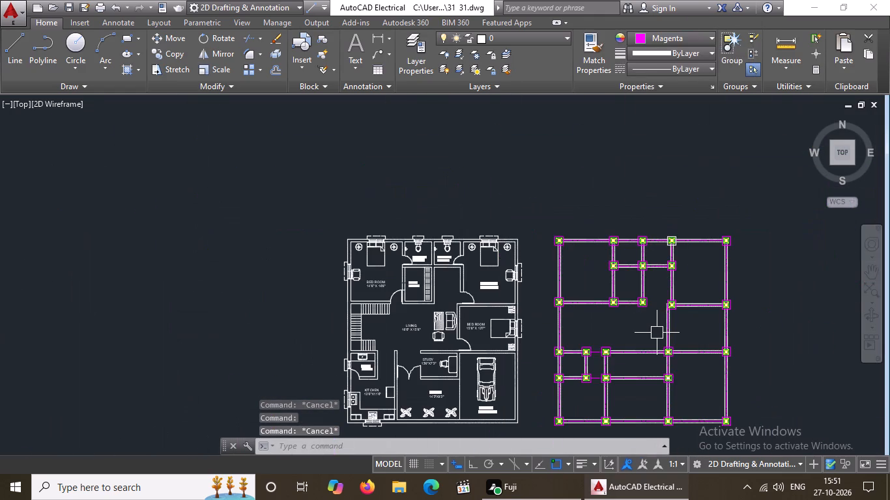
# Change the top edge of the dashed outline around the fourth footing from the left in the top row to magenta.
pyautogui.scroll(1, 657, 331)
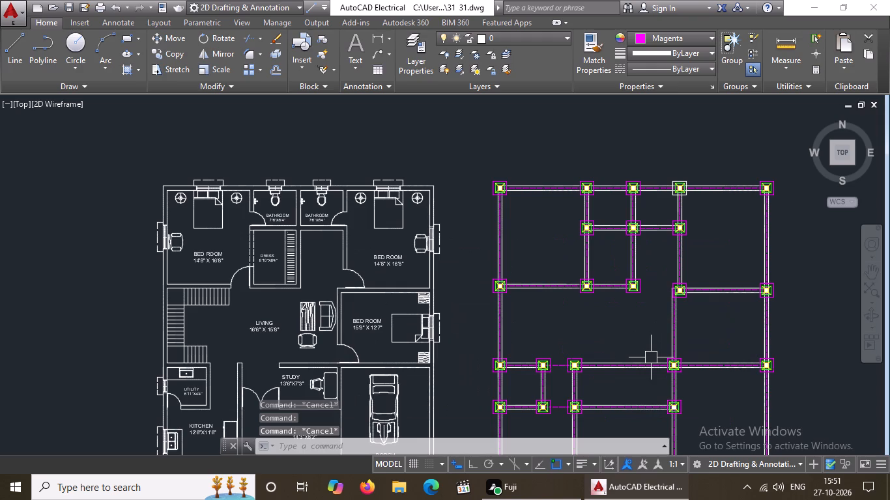
pyautogui.scroll(-2, 706, 261)
pyautogui.scroll(1, 686, 365)
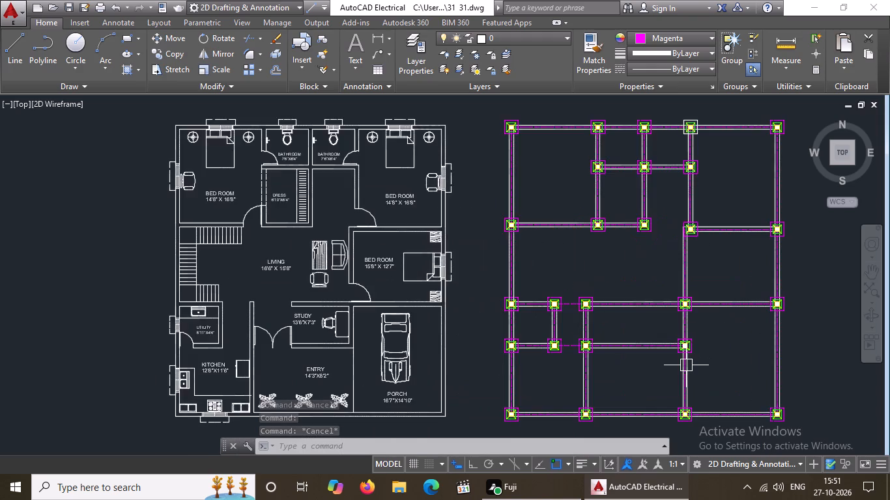
pyautogui.scroll(1, 686, 365)
pyautogui.scroll(-2, 713, 168)
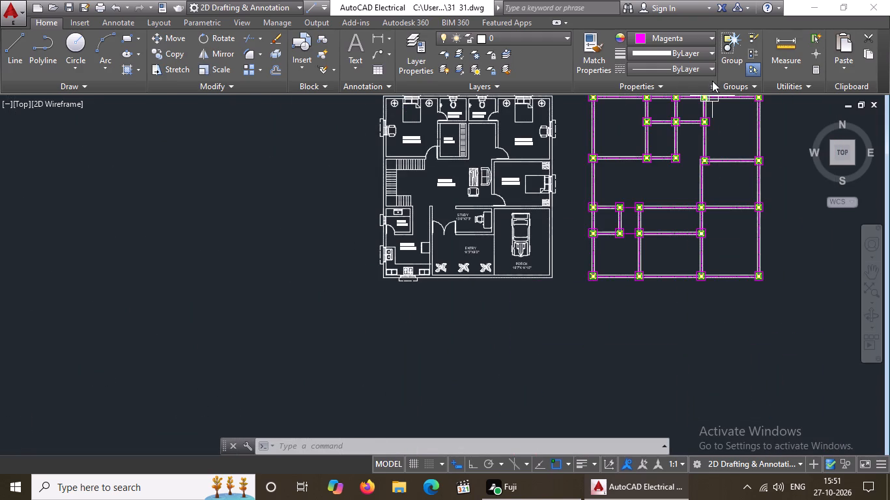
pyautogui.scroll(-2, 715, 98)
pyautogui.scroll(1, 717, 94)
pyautogui.moveTo(717, 118); pyautogui.dragTo(717, 202, button='middle')
pyautogui.scroll(4, 708, 174)
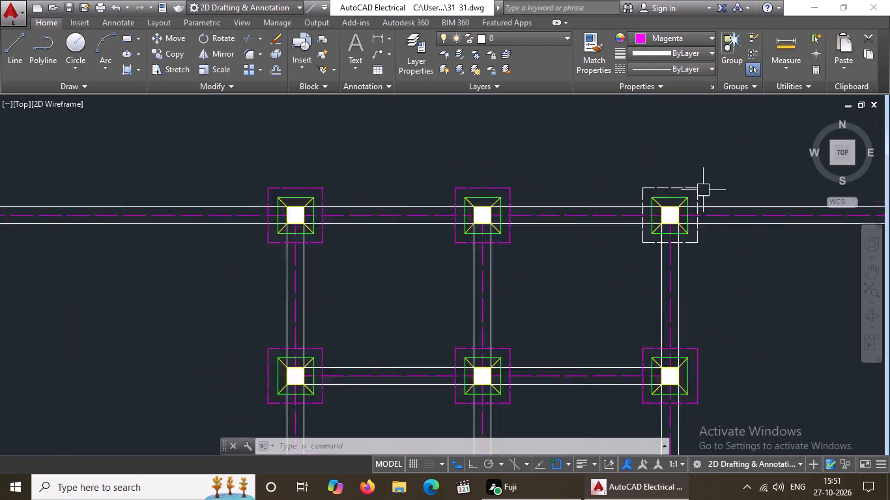
pyautogui.scroll(2, 703, 190)
pyautogui.click(644, 193)
pyautogui.click(656, 180)
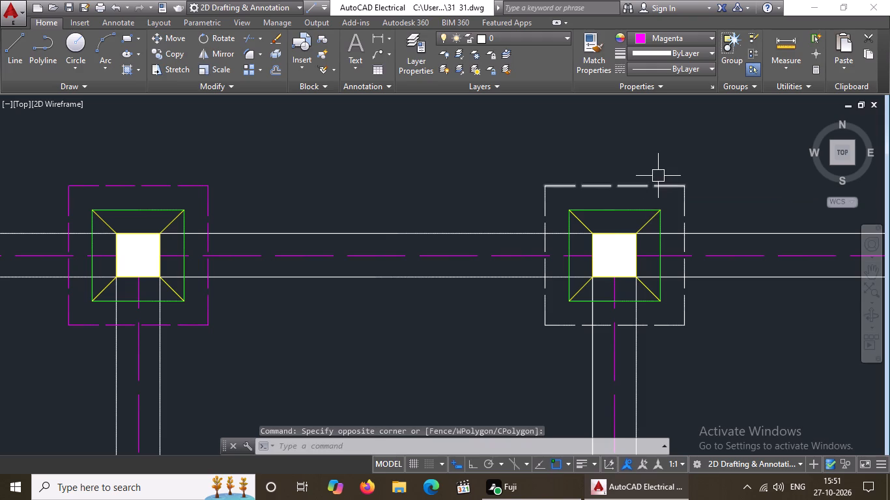
pyautogui.moveTo(658, 175); pyautogui.dragTo(658, 184)
pyautogui.click(658, 187)
pyautogui.click(671, 38)
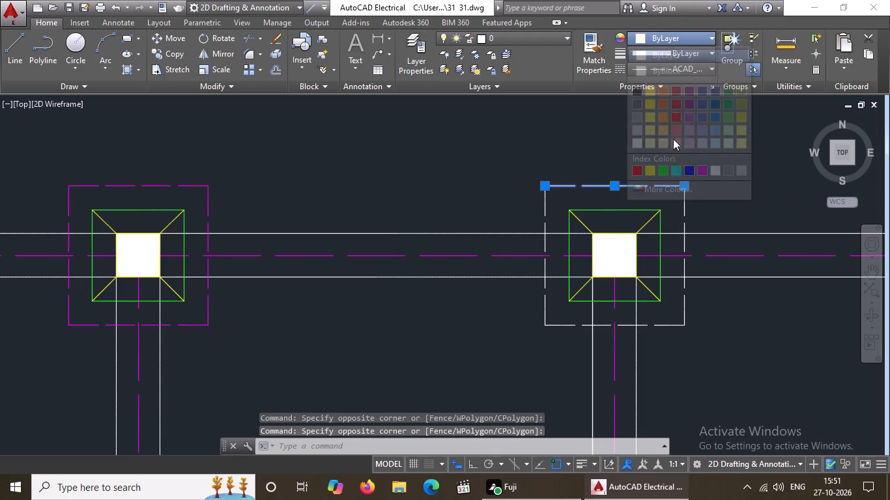
pyautogui.click(704, 163)
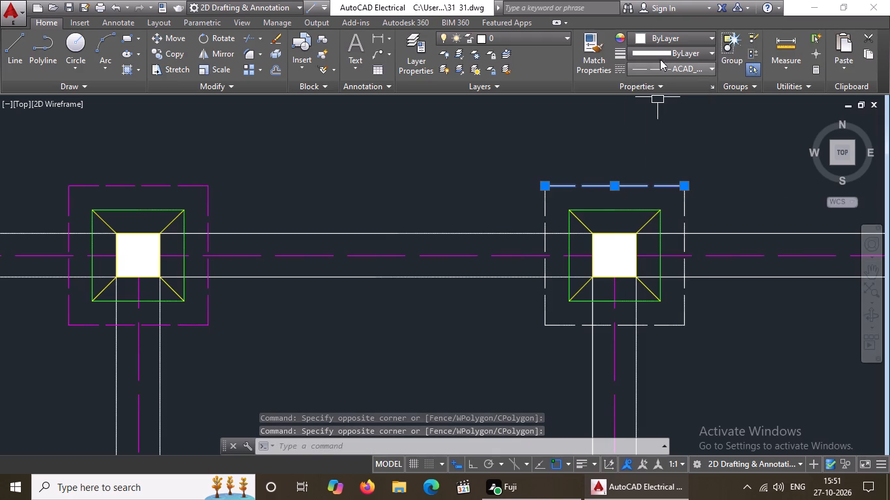
pyautogui.click(671, 39)
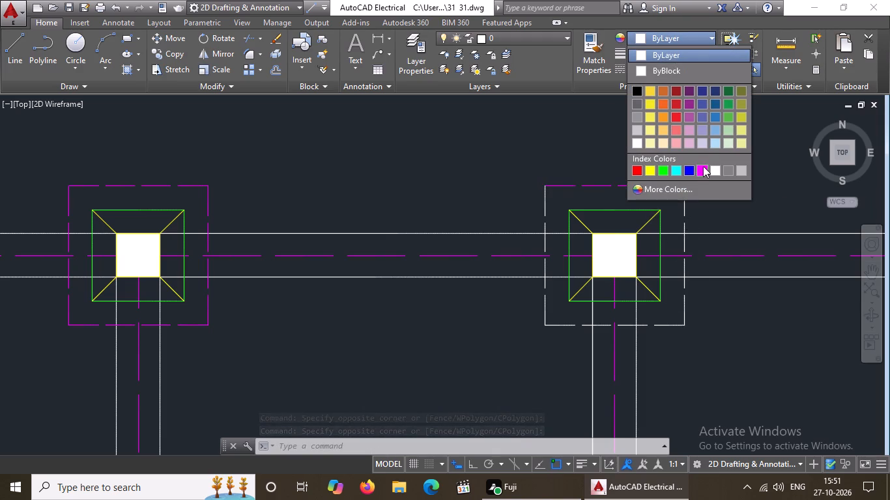
pyautogui.click(703, 166)
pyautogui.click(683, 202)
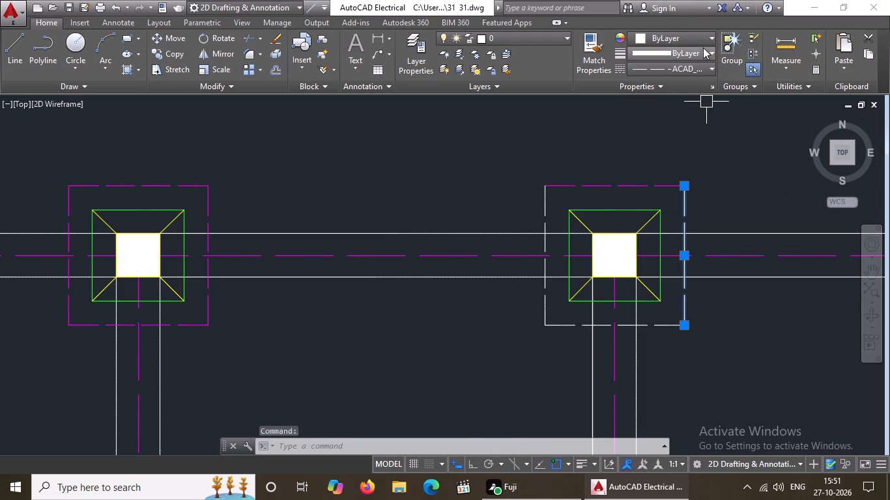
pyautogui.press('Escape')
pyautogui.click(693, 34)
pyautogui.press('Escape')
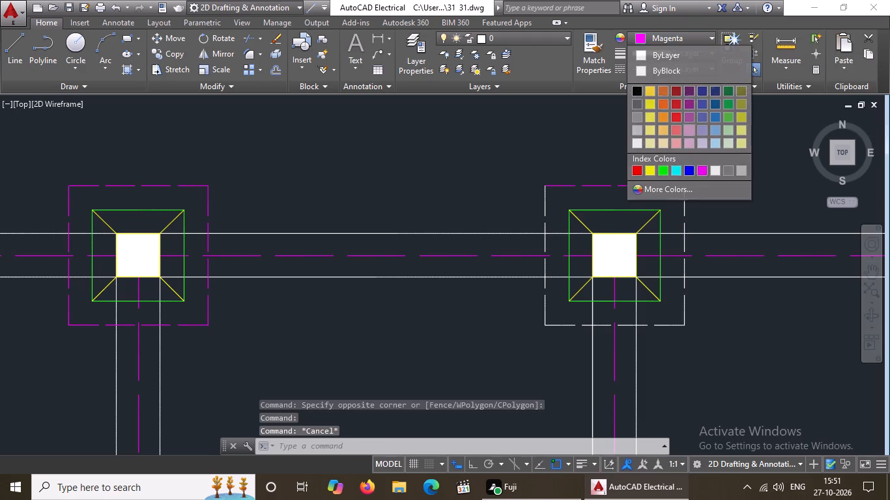
# Change the right and left edges of the dashed outline around the fourth top-row footing to magenta.
pyautogui.click(680, 209)
pyautogui.click(659, 39)
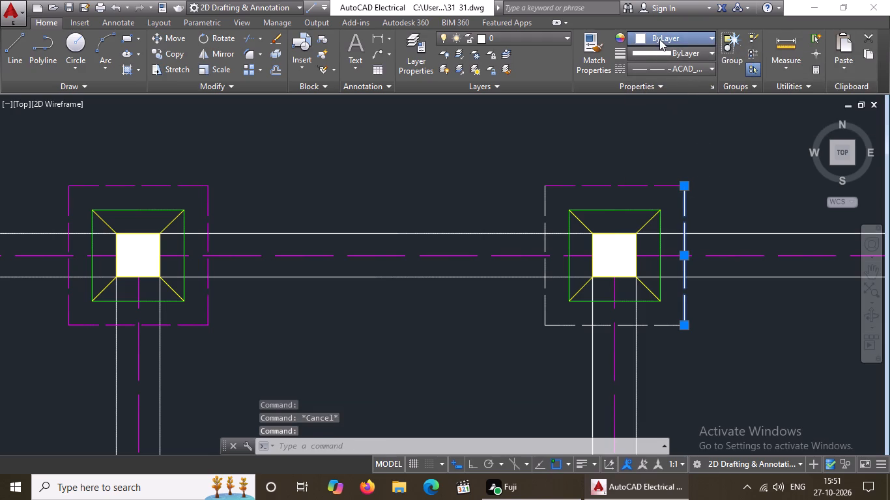
pyautogui.click(700, 173)
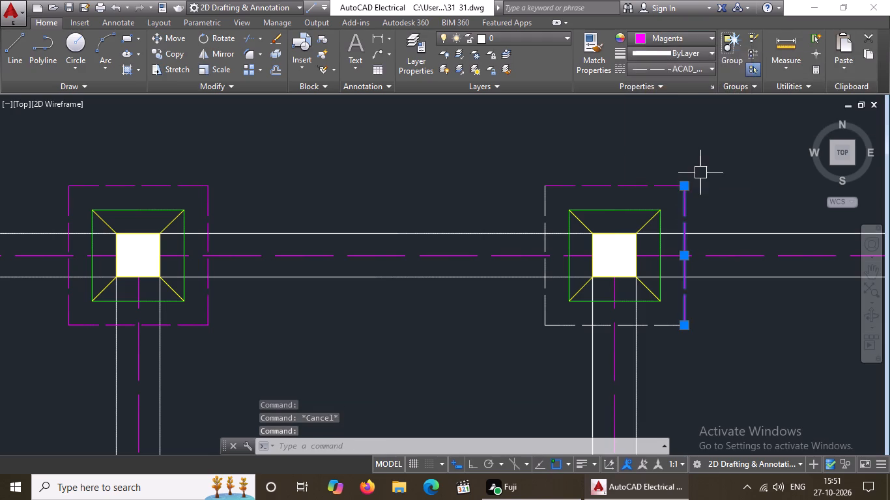
pyautogui.press('Escape')
pyautogui.click(552, 205)
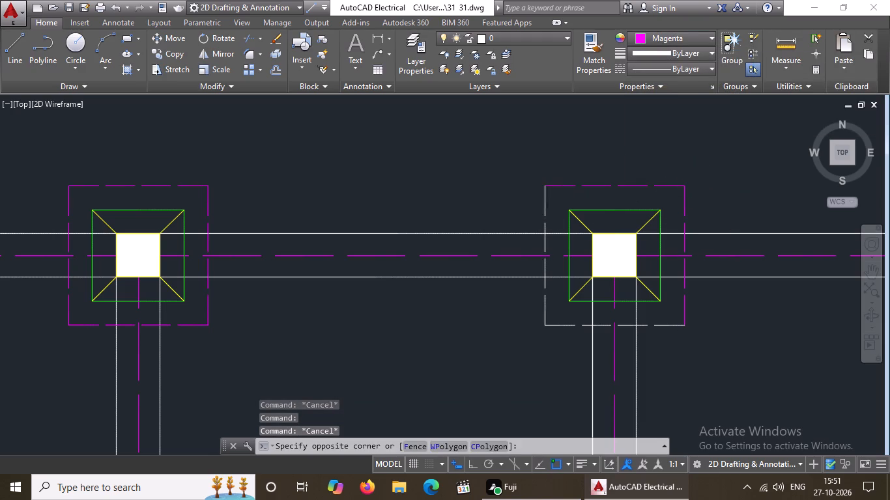
pyautogui.click(536, 213)
pyautogui.click(668, 33)
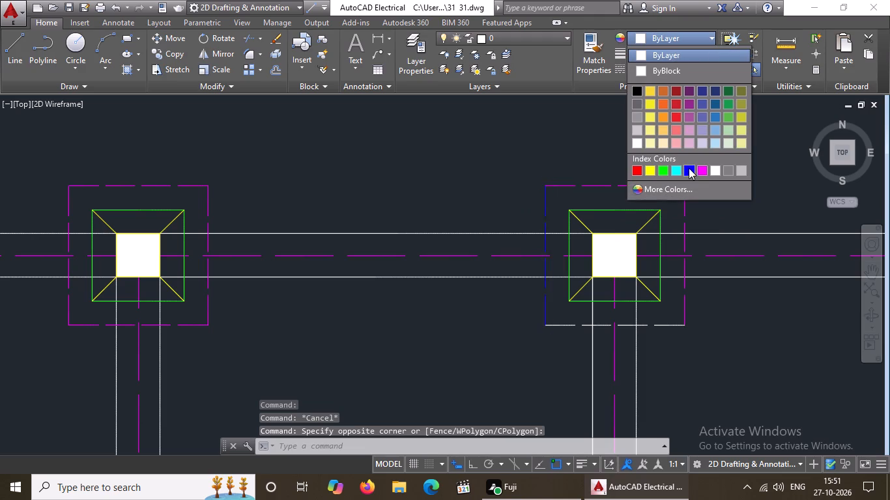
pyautogui.click(703, 161)
pyautogui.press('Escape')
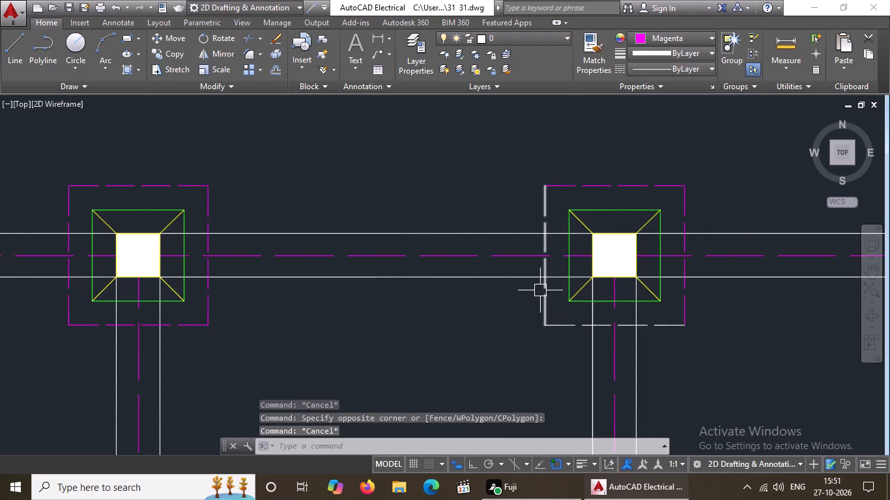
pyautogui.click(546, 305)
pyautogui.click(686, 48)
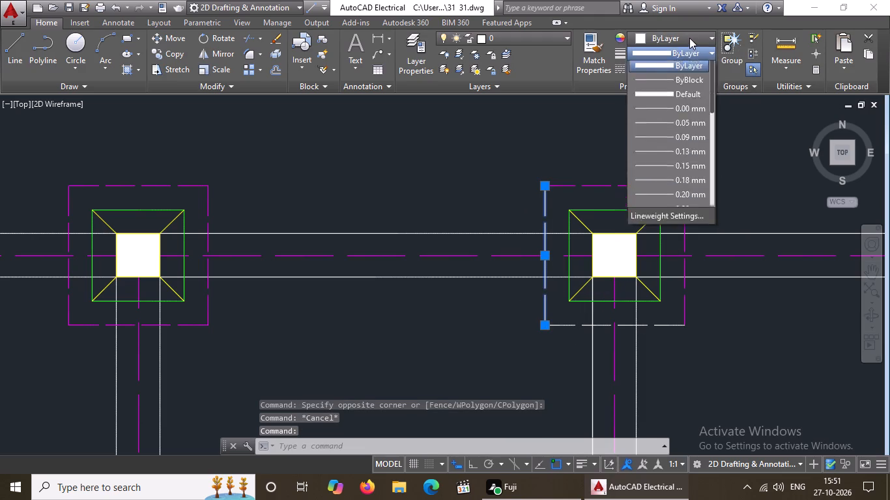
pyautogui.click(689, 37)
pyautogui.click(696, 37)
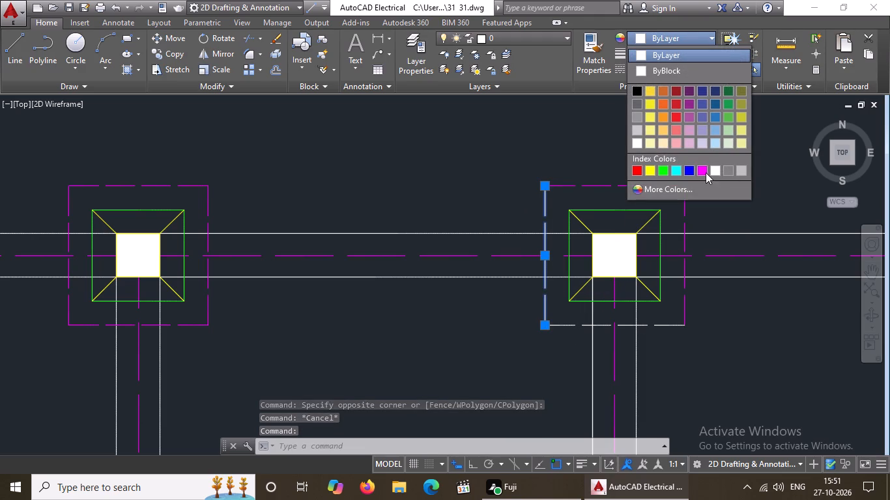
pyautogui.click(702, 169)
pyautogui.press('Escape')
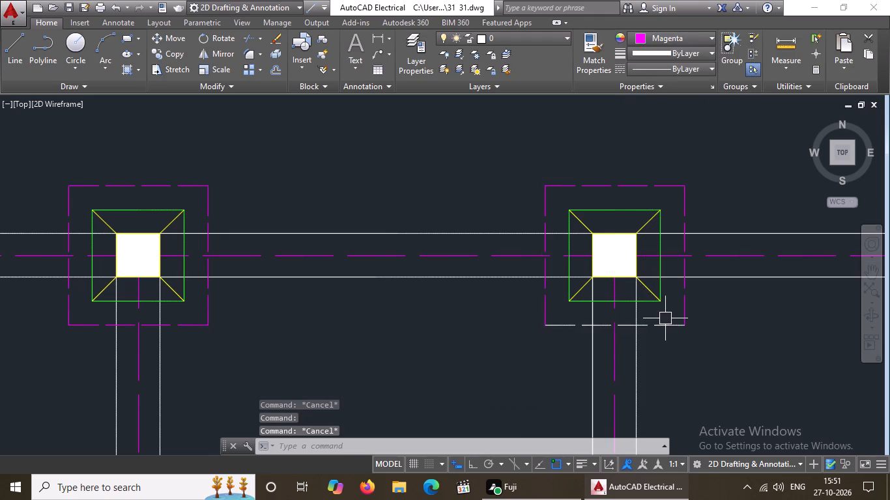
# Change the bottom edge of the dashed outline around the fourth top-row footing to magenta.
pyautogui.click(666, 322)
pyautogui.click(657, 37)
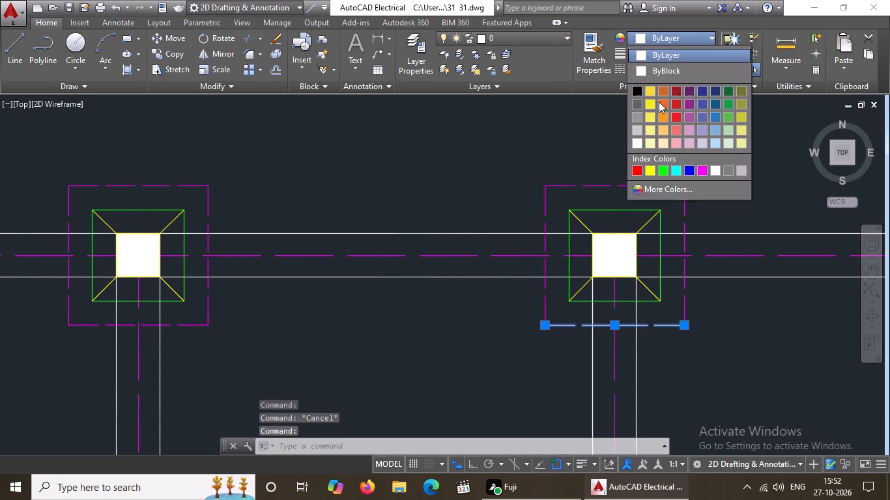
pyautogui.click(702, 164)
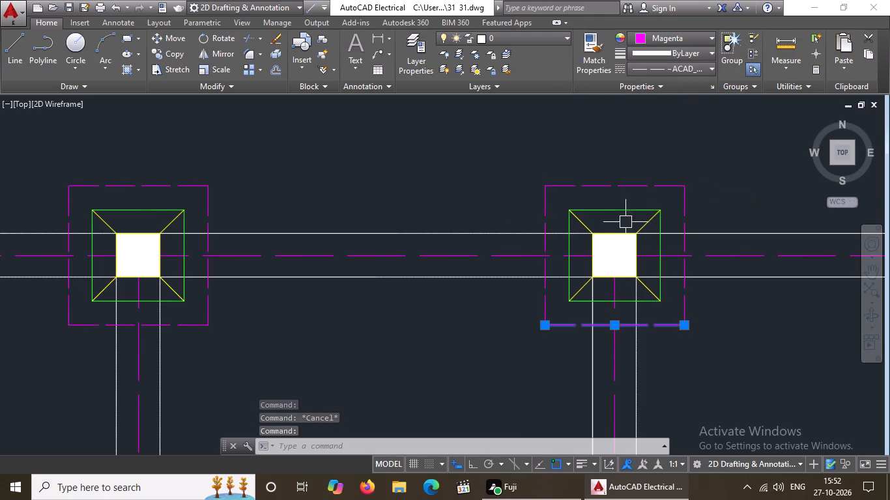
pyautogui.press('Escape')
# Change both solid beam lines between the first and second footings of the top row to yellow.
pyautogui.scroll(-5, 502, 195)
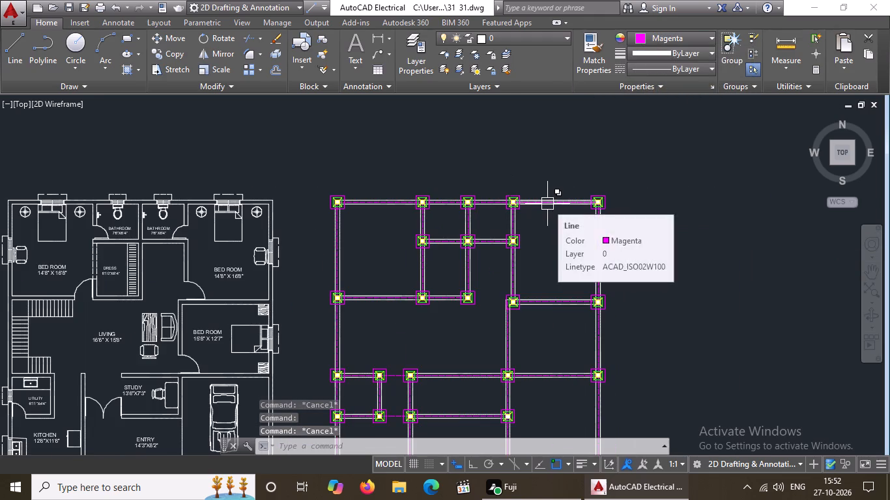
pyautogui.scroll(-1, 547, 204)
pyautogui.scroll(3, 465, 259)
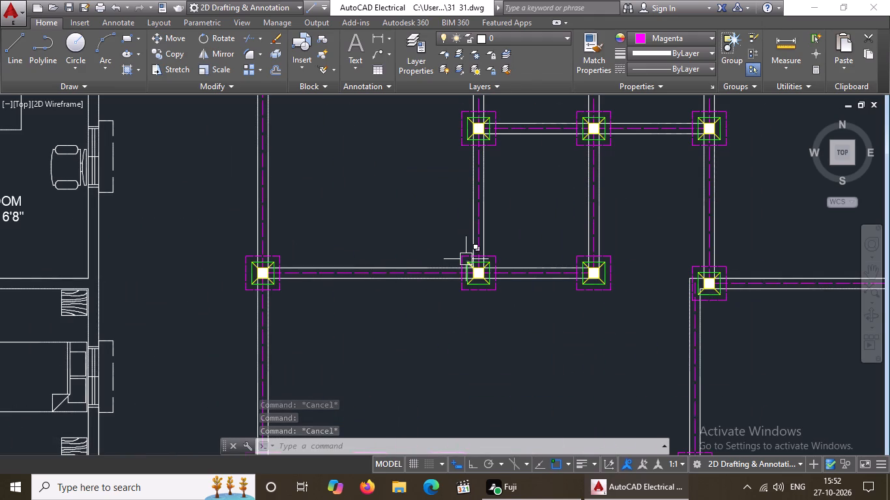
pyautogui.scroll(-1, 467, 259)
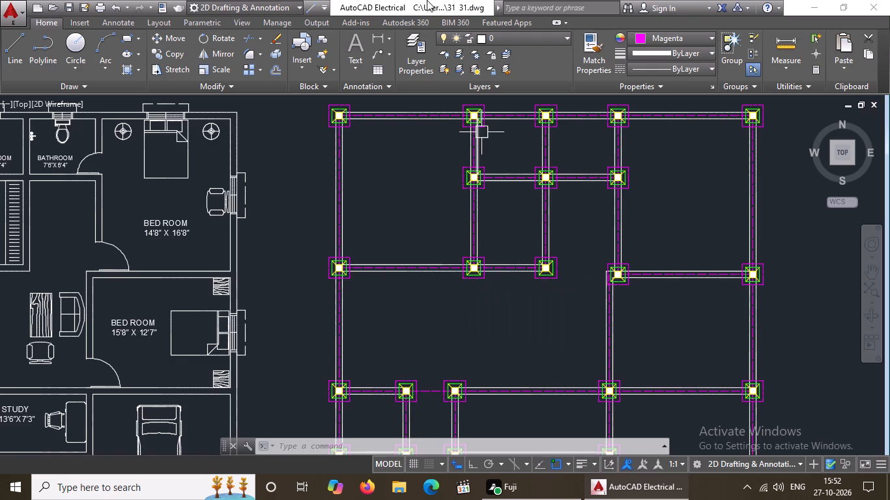
pyautogui.scroll(-2, 373, 153)
pyautogui.scroll(3, 380, 116)
pyautogui.scroll(3, 376, 179)
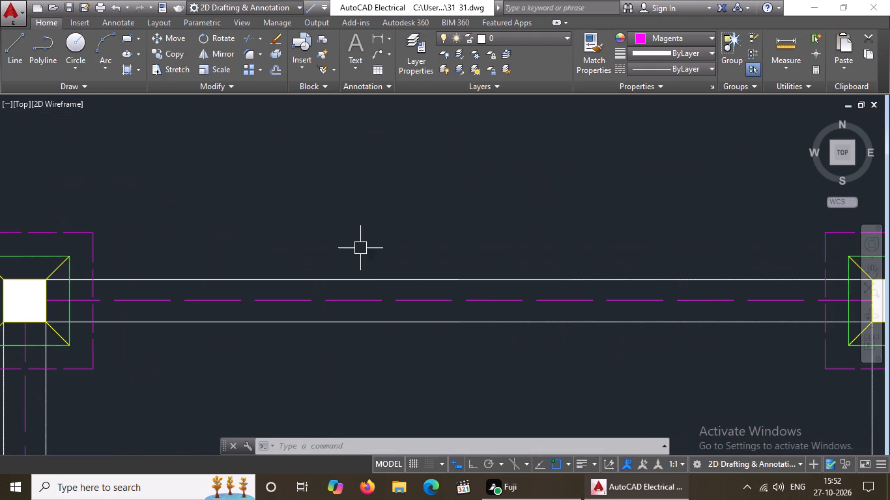
pyautogui.click(395, 283)
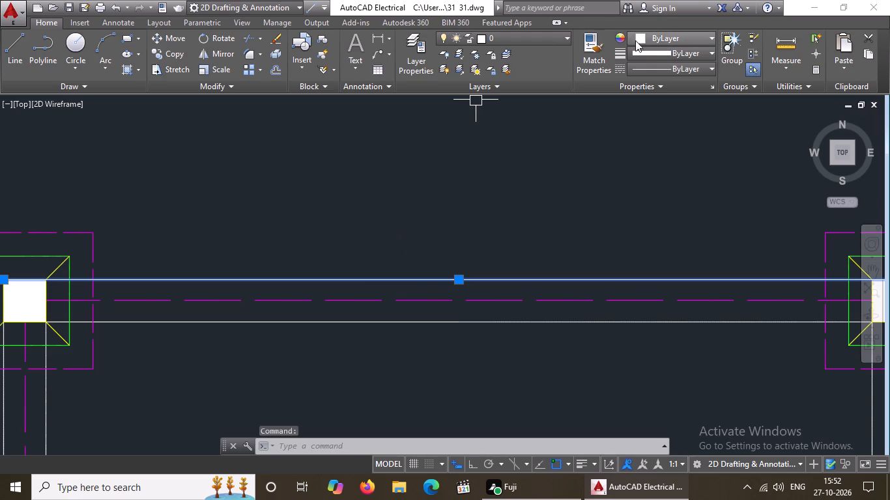
pyautogui.click(663, 38)
pyautogui.click(646, 164)
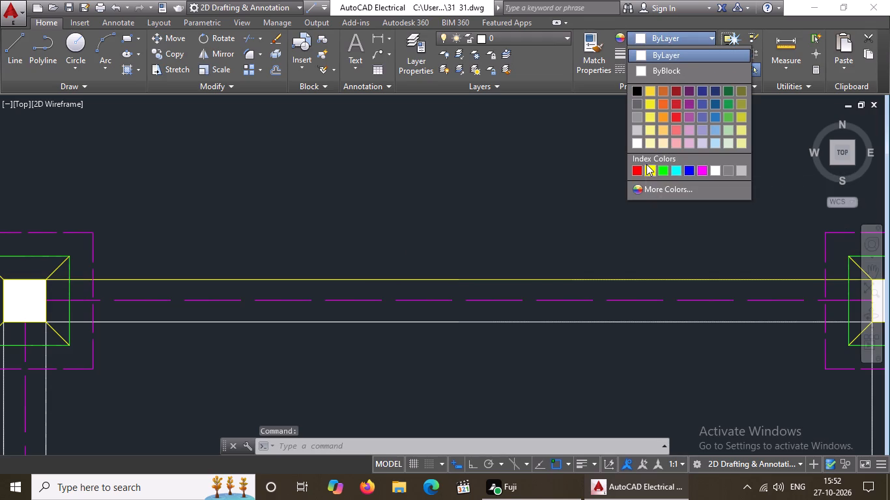
pyautogui.press('Escape')
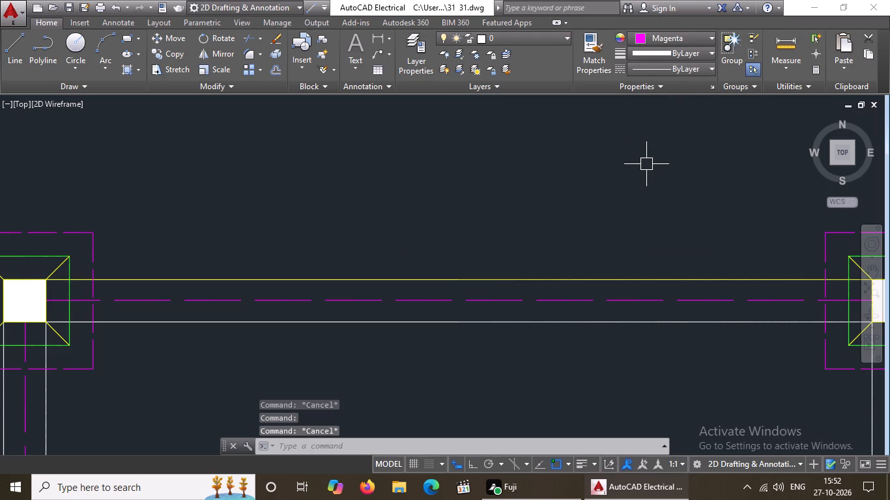
pyautogui.click(522, 318)
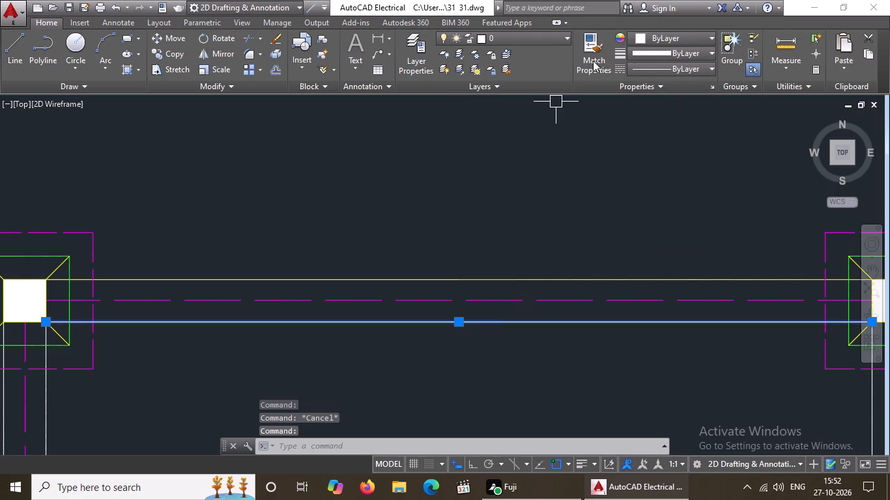
pyautogui.click(661, 40)
pyautogui.click(647, 166)
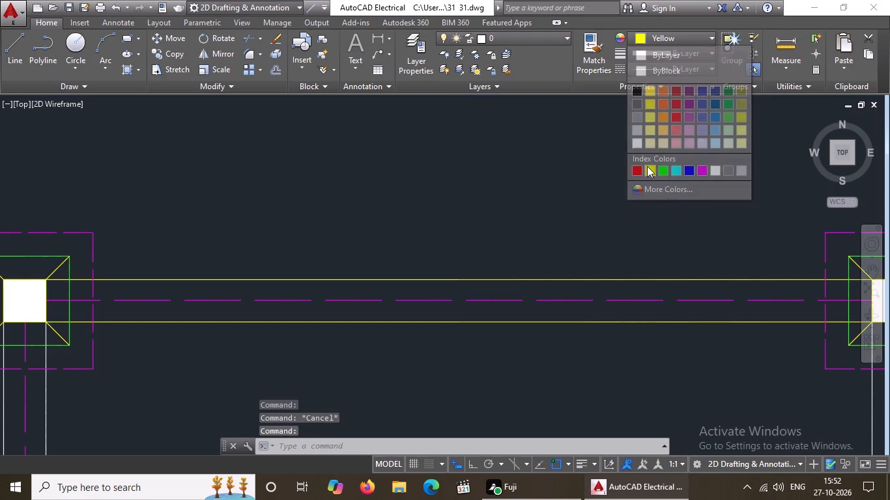
pyautogui.press('Escape')
# Change both solid beam lines between the second and third footings of the top row to yellow.
pyautogui.scroll(-4, 528, 163)
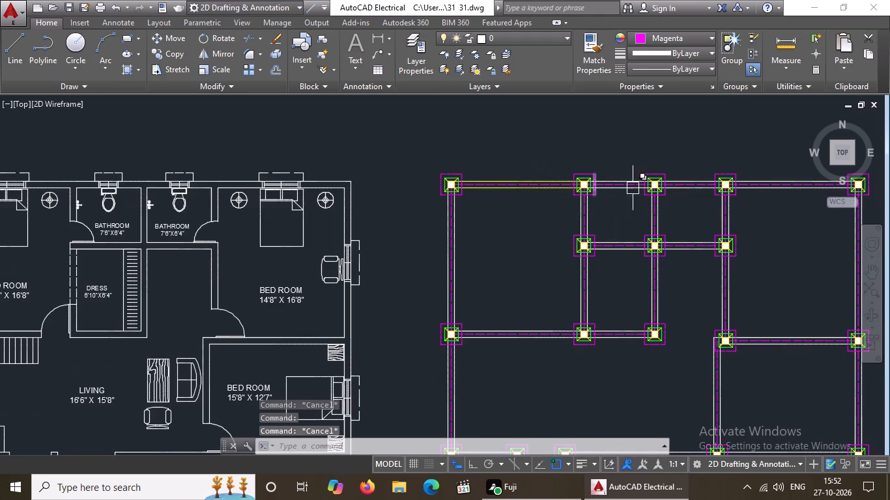
pyautogui.scroll(2, 637, 184)
pyautogui.click(605, 174)
pyautogui.click(655, 39)
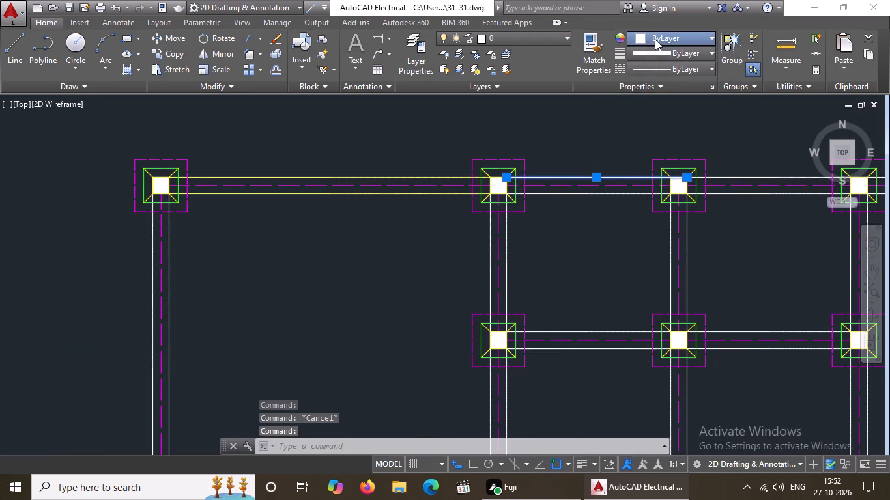
pyautogui.click(652, 173)
pyautogui.press('Escape')
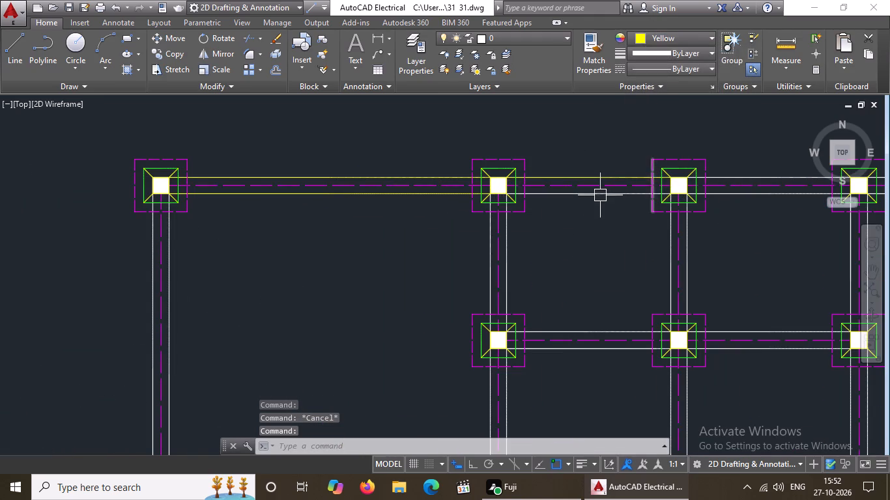
pyautogui.click(600, 195)
pyautogui.click(680, 34)
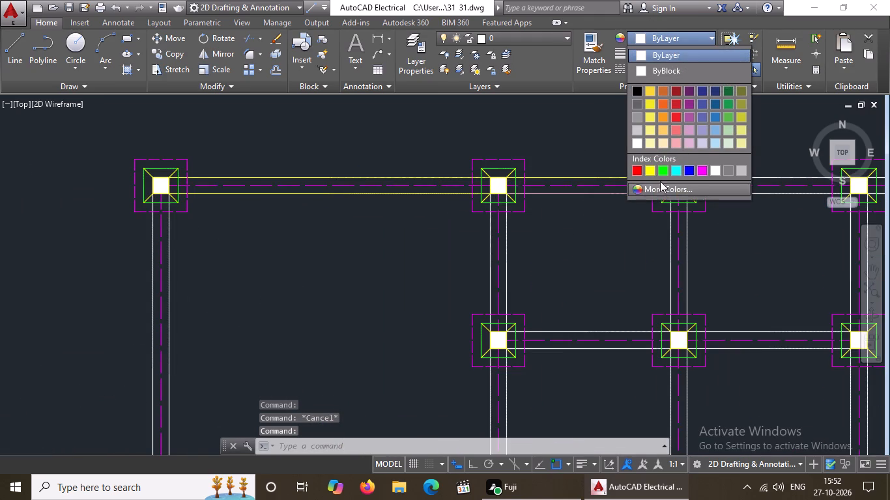
pyautogui.click(649, 169)
pyautogui.press('Escape')
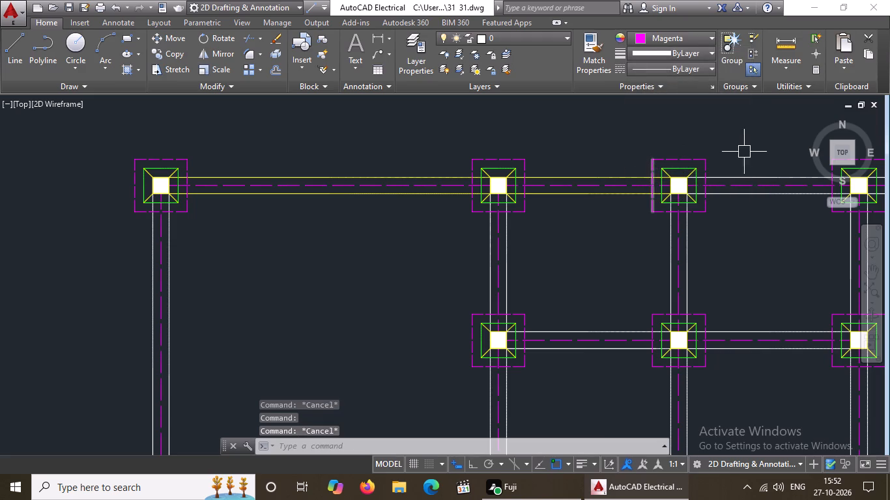
# Change both solid beam lines between the third and fourth footings of the top row to yellow.
pyautogui.scroll(4, 756, 182)
pyautogui.click(704, 163)
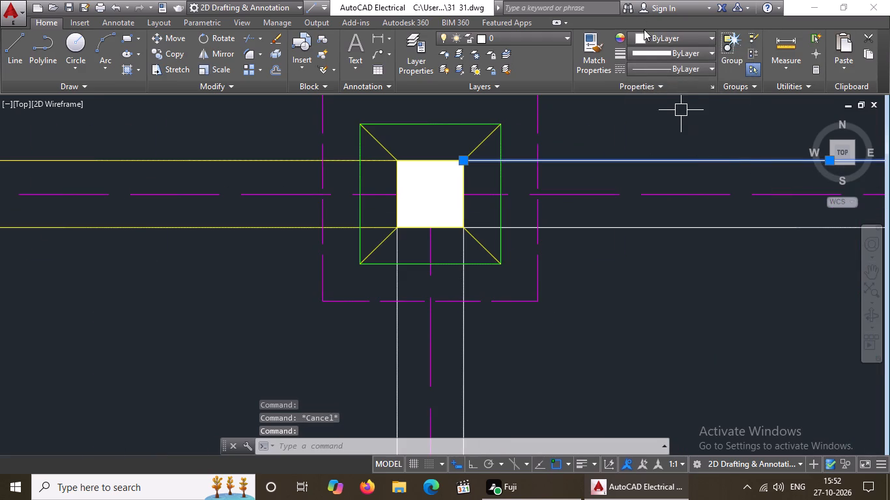
pyautogui.click(653, 40)
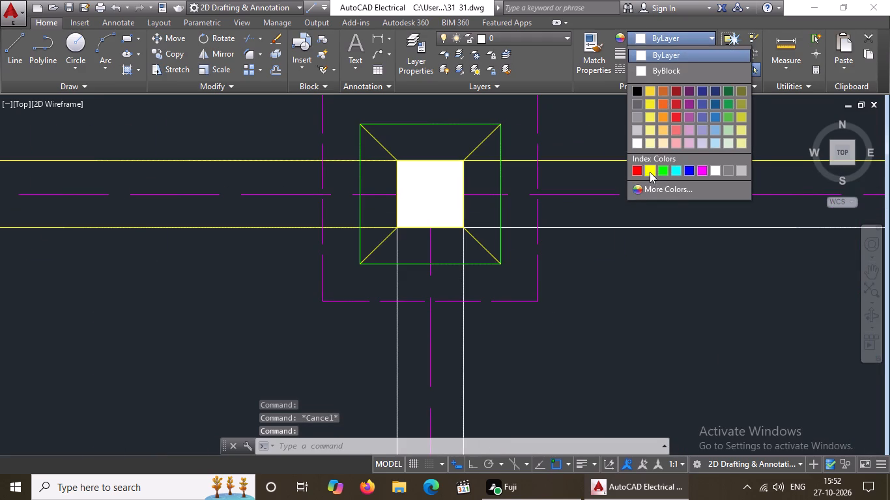
pyautogui.click(650, 172)
pyautogui.press('Escape')
pyautogui.click(630, 225)
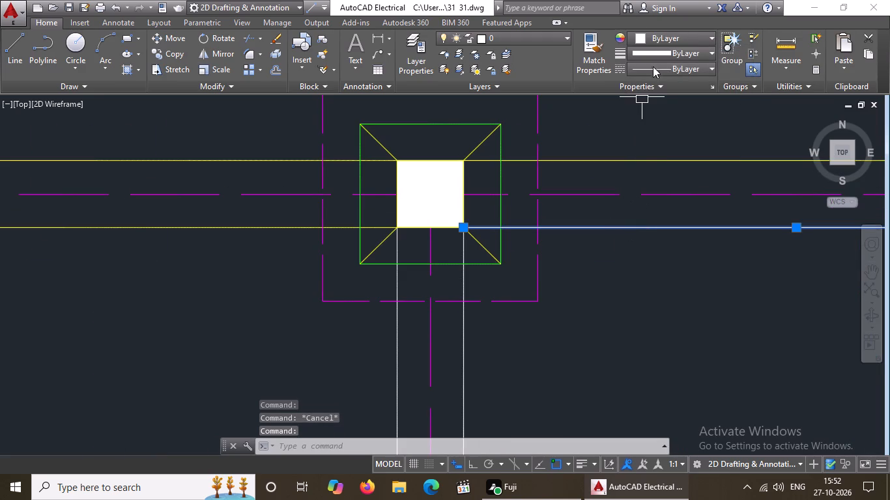
pyautogui.click(664, 40)
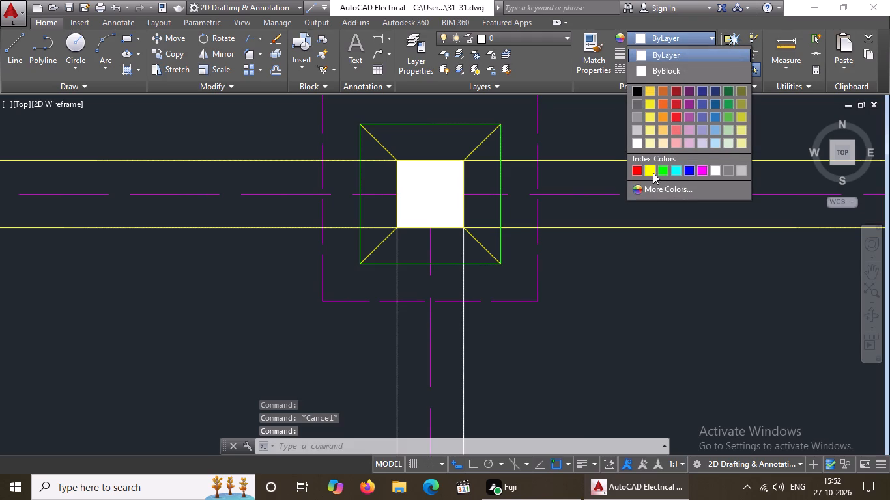
pyautogui.click(651, 168)
pyautogui.press('Escape')
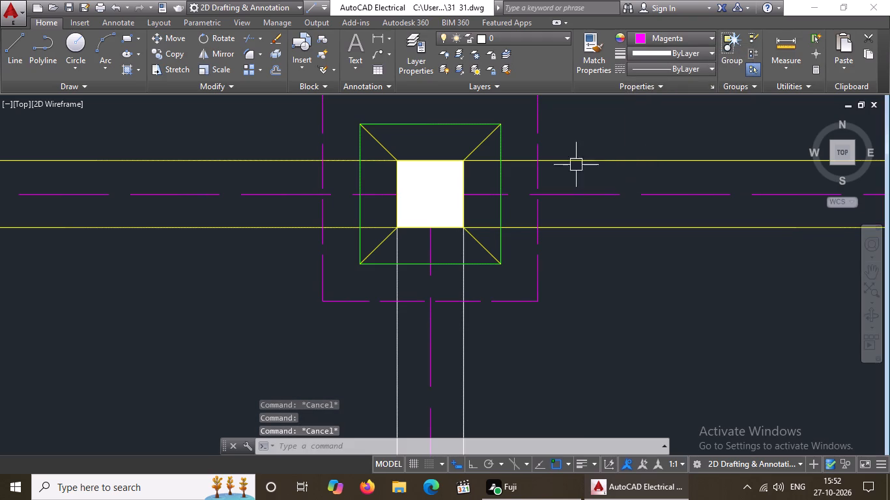
# Change both solid beam lines between the fourth and fifth footings of the top row to yellow.
pyautogui.scroll(-4, 570, 158)
pyautogui.scroll(-4, 695, 160)
pyautogui.scroll(3, 719, 157)
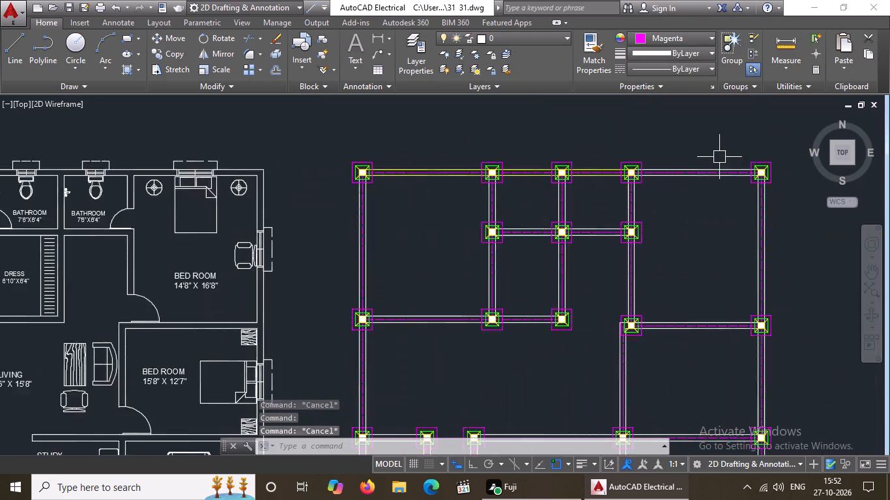
pyautogui.scroll(3, 719, 157)
pyautogui.click(629, 238)
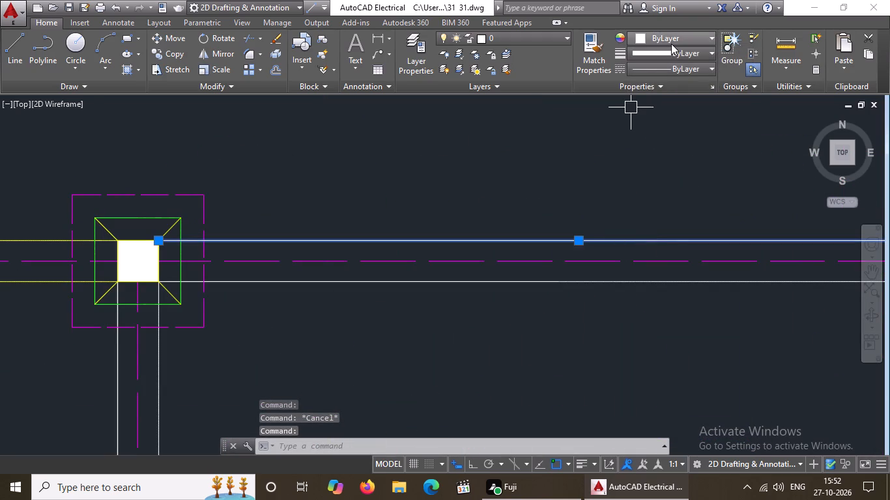
pyautogui.click(671, 44)
pyautogui.click(650, 166)
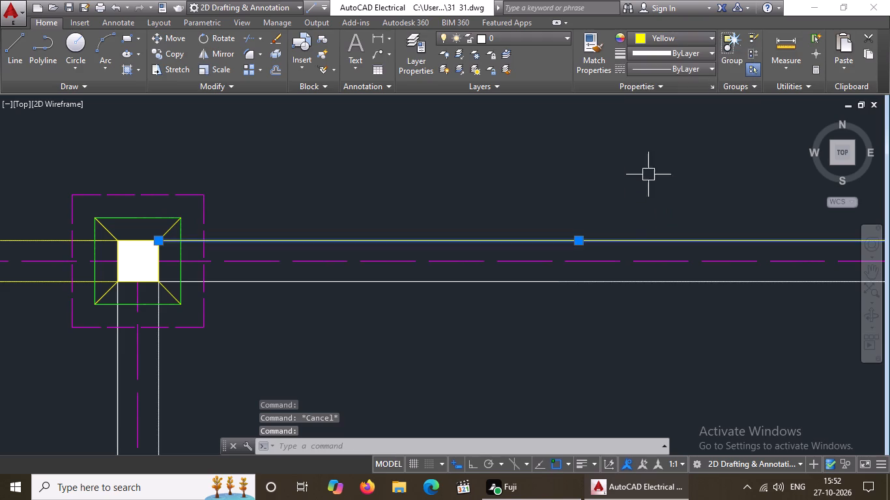
pyautogui.press('Escape')
pyautogui.scroll(-3, 570, 219)
pyautogui.scroll(2, 571, 243)
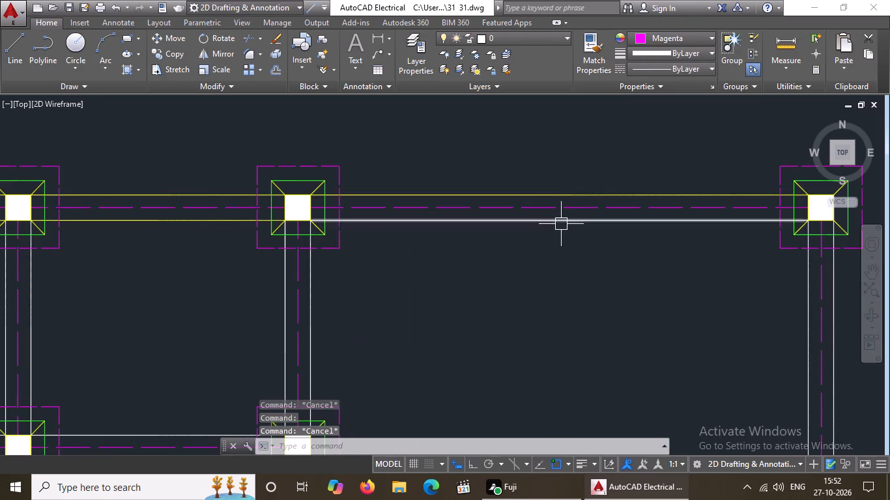
pyautogui.click(561, 223)
pyautogui.click(666, 40)
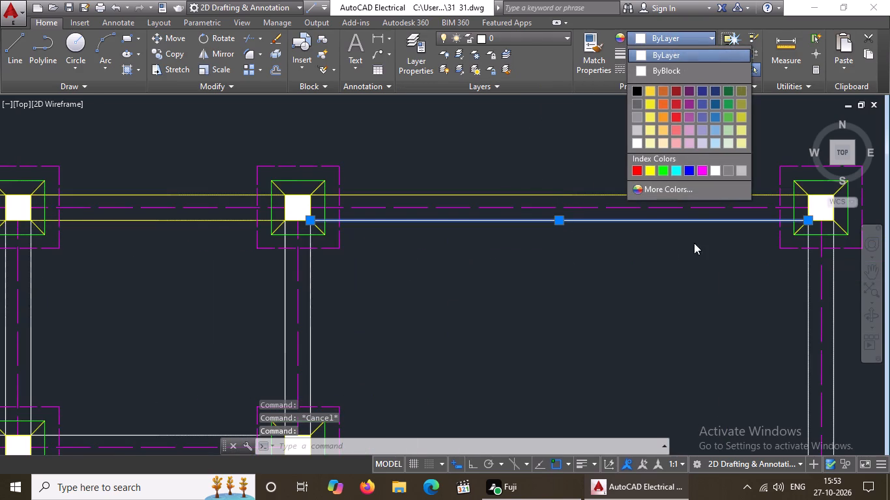
pyautogui.click(650, 167)
pyautogui.scroll(-4, 578, 128)
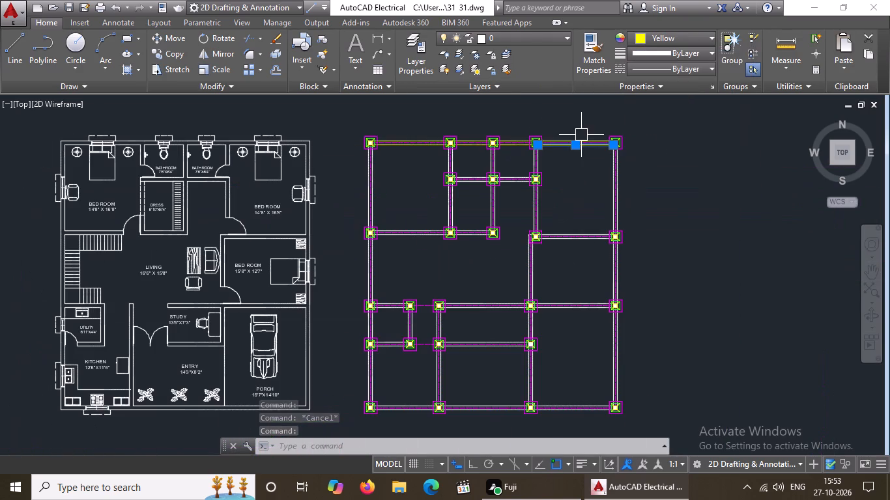
# Change both solid beam lines between the top-left corner footing and the footing directly below it to yellow.
pyautogui.press('Escape')
pyautogui.scroll(3, 362, 173)
pyautogui.click(379, 148)
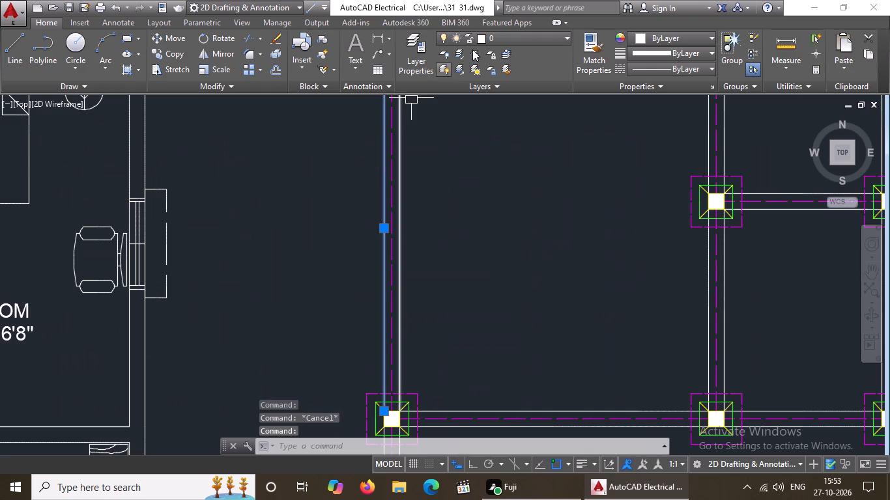
pyautogui.click(644, 32)
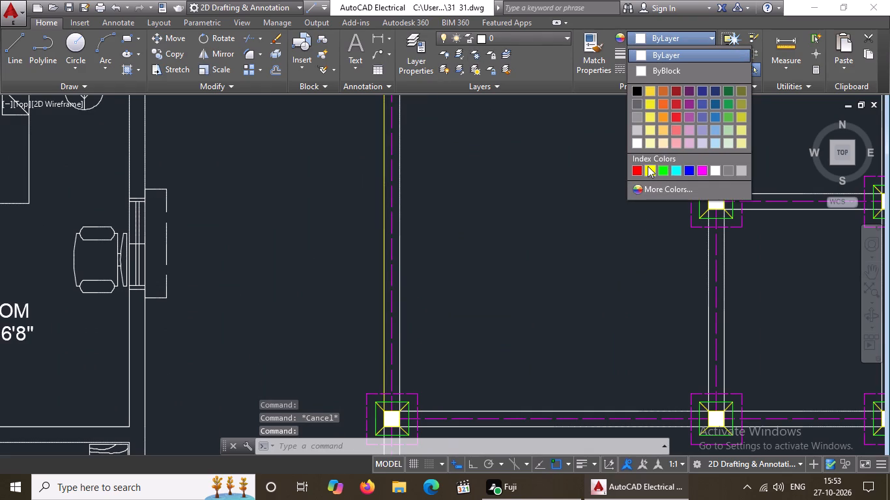
pyautogui.click(648, 166)
pyautogui.press('Escape')
pyautogui.click(397, 219)
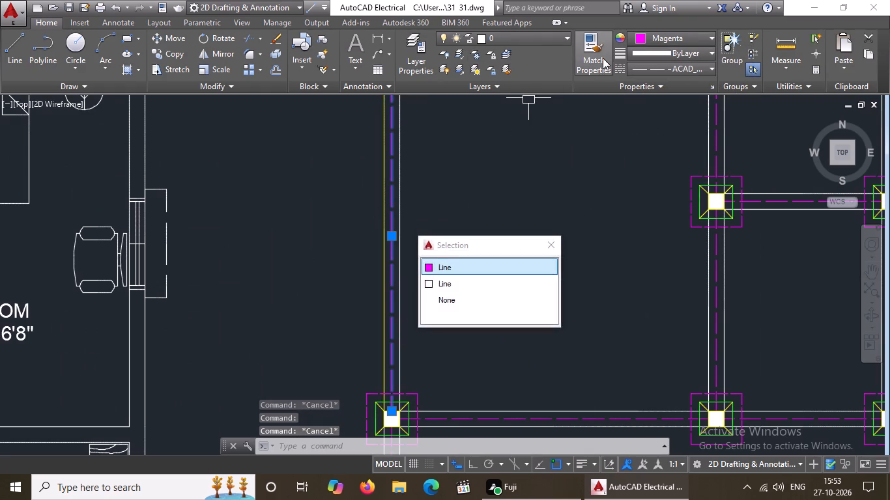
pyautogui.press('Escape')
pyautogui.click(400, 219)
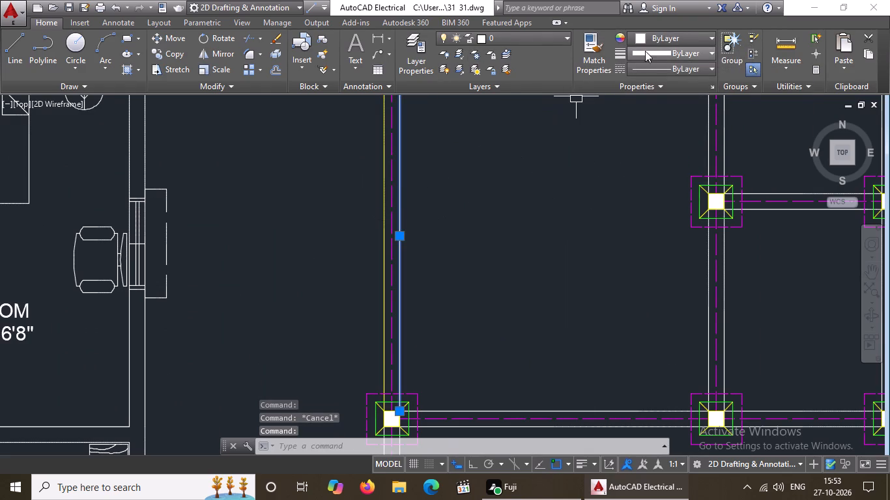
pyautogui.click(652, 34)
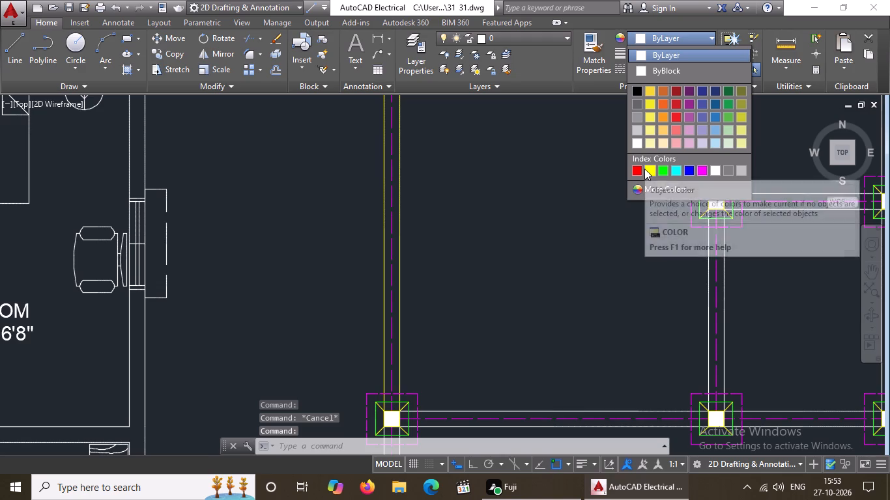
pyautogui.click(646, 167)
pyautogui.press('Escape')
# Change both solid vertical beam lines between the top row's second footing and the footing directly below it to yellow.
pyautogui.scroll(-2, 541, 210)
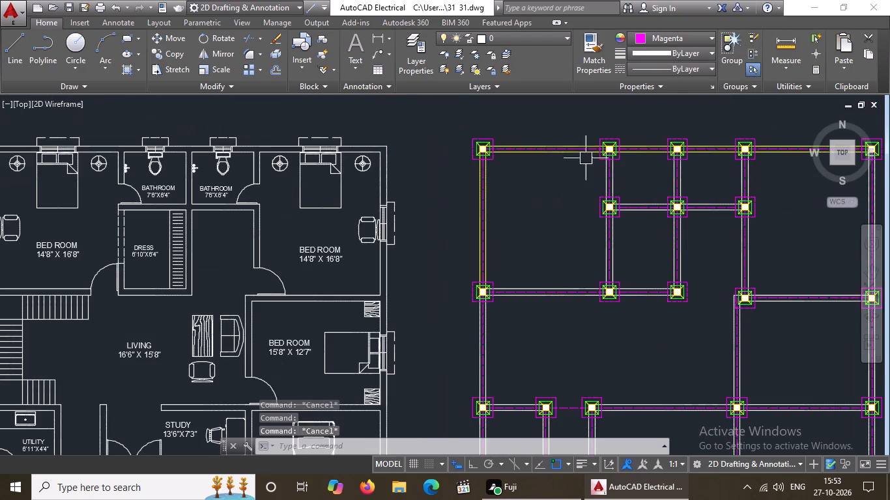
pyautogui.scroll(3, 598, 150)
pyautogui.click(633, 215)
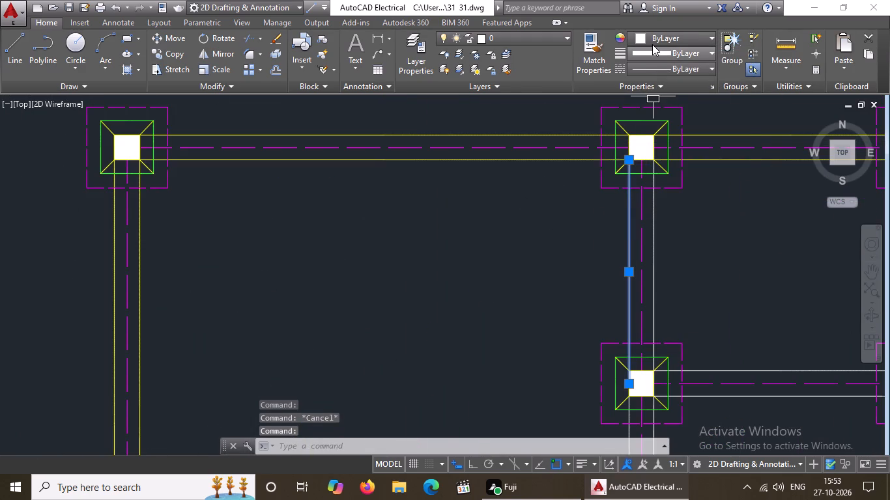
pyautogui.click(652, 44)
pyautogui.click(650, 165)
pyautogui.press('Escape')
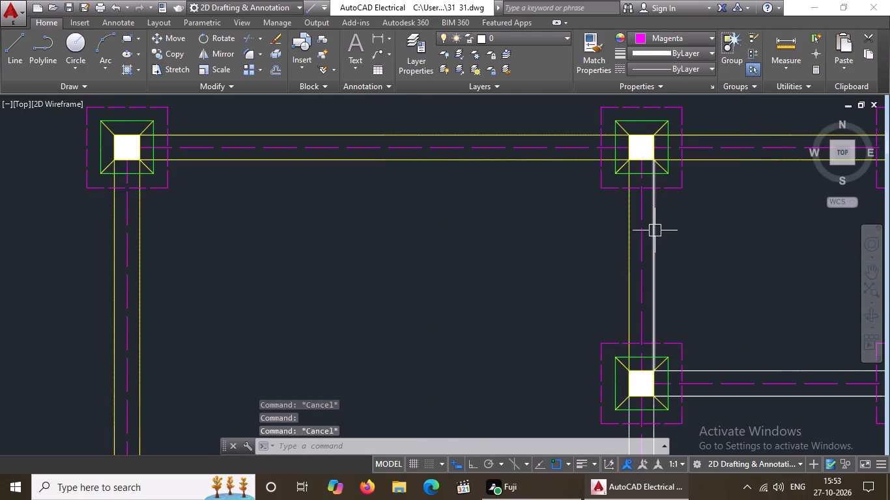
pyautogui.click(653, 232)
pyautogui.click(674, 31)
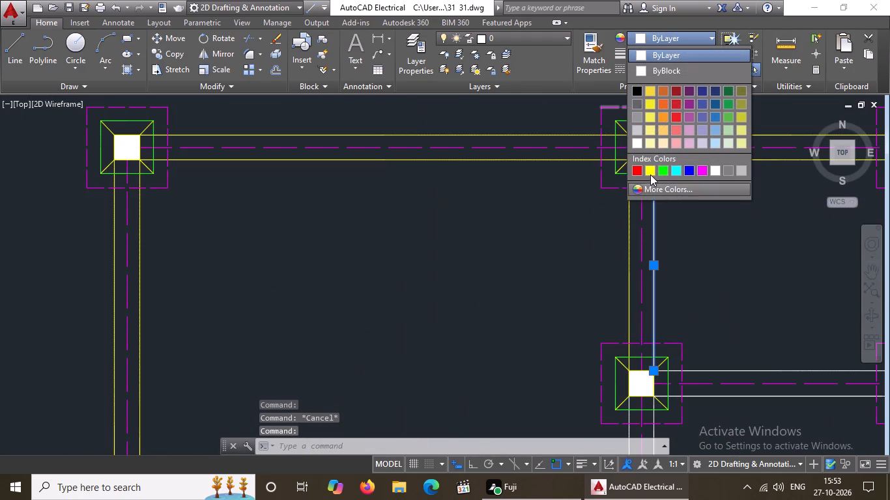
pyautogui.click(650, 171)
pyautogui.scroll(-3, 560, 183)
pyautogui.press('Escape')
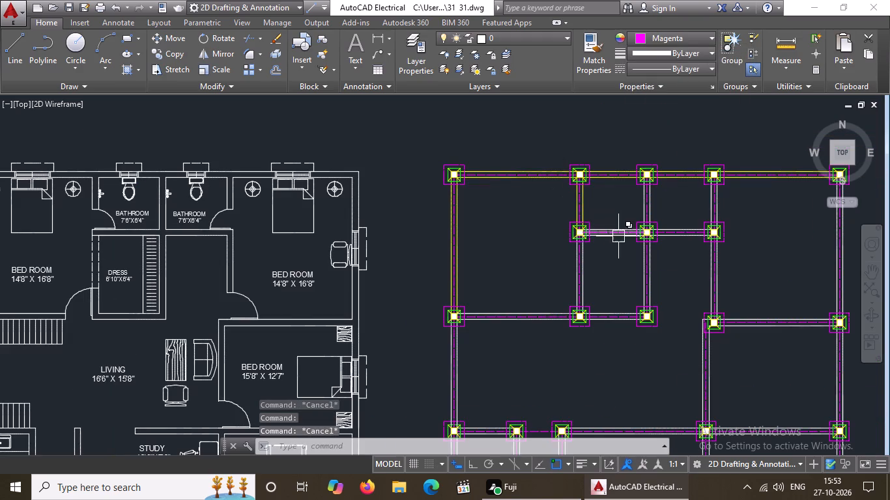
# Change both solid horizontal beam lines between the first and second footings of the second row to yellow.
pyautogui.scroll(2, 618, 236)
pyautogui.click(610, 234)
pyautogui.click(647, 37)
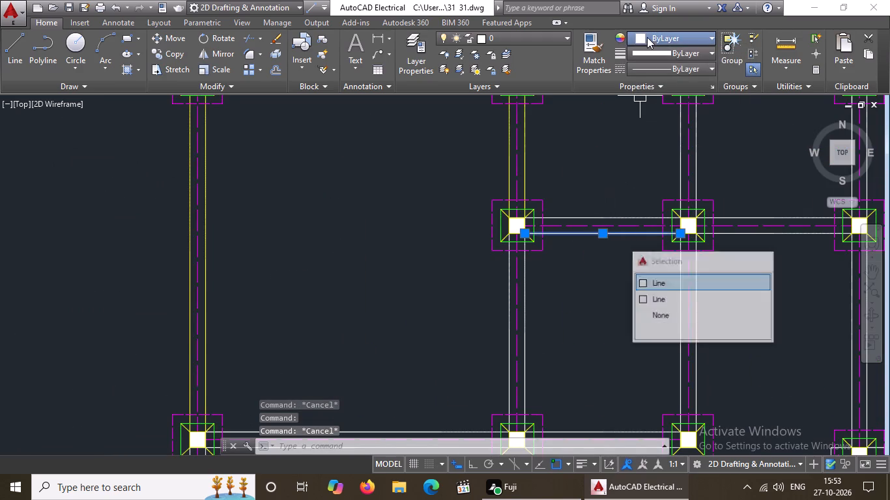
pyautogui.click(650, 169)
pyautogui.press('Escape')
pyautogui.click(612, 218)
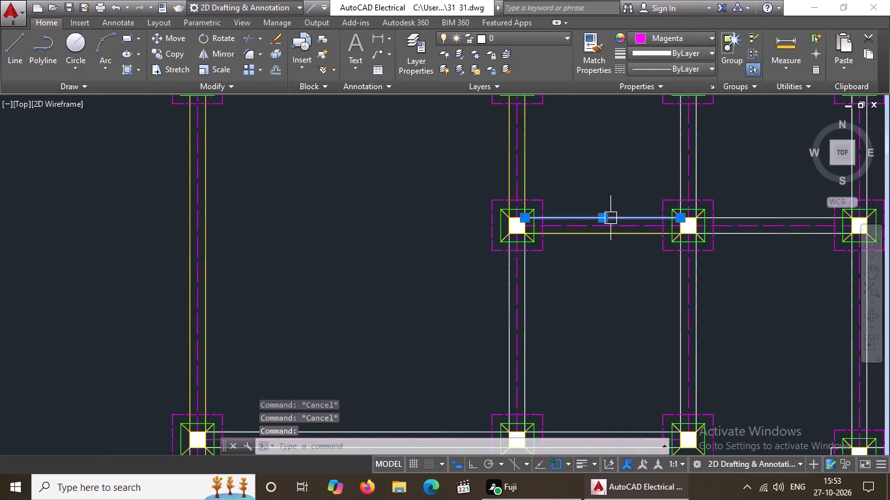
pyautogui.click(648, 34)
pyautogui.click(648, 168)
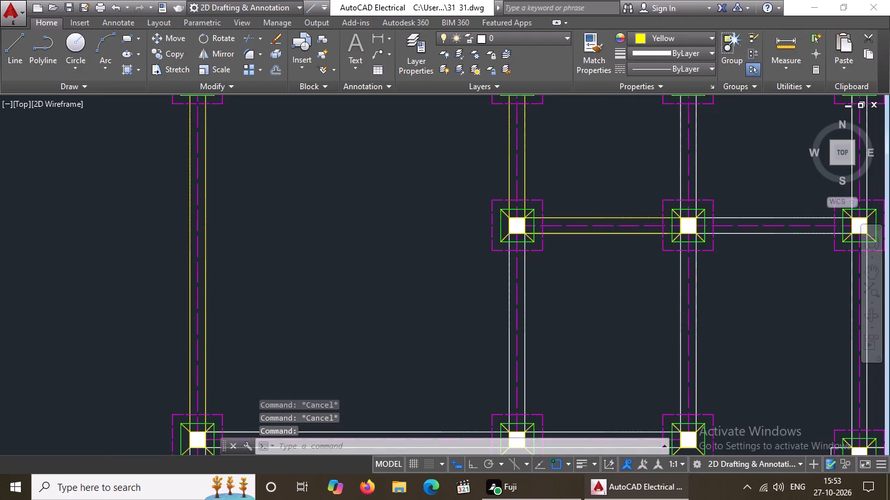
pyautogui.press('Escape')
# Change both solid vertical beam lines between the top row's third footing and the second row's middle footing to yellow.
pyautogui.click(677, 153)
pyautogui.click(661, 37)
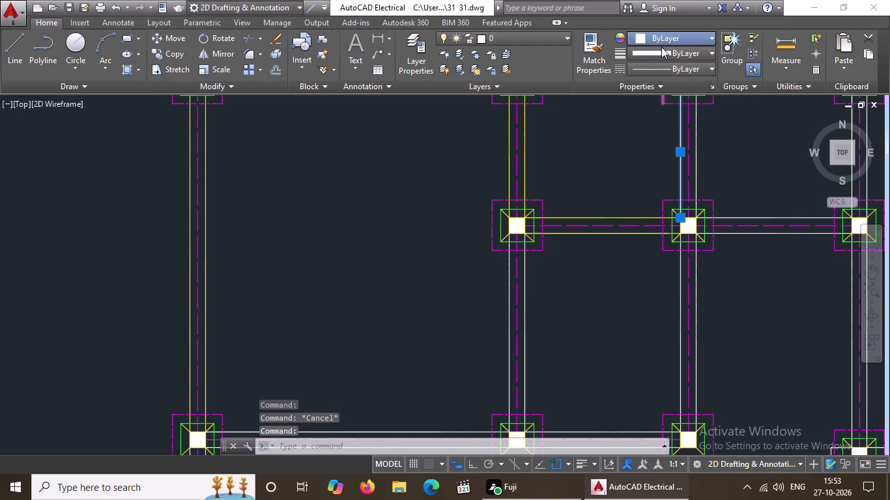
pyautogui.click(651, 173)
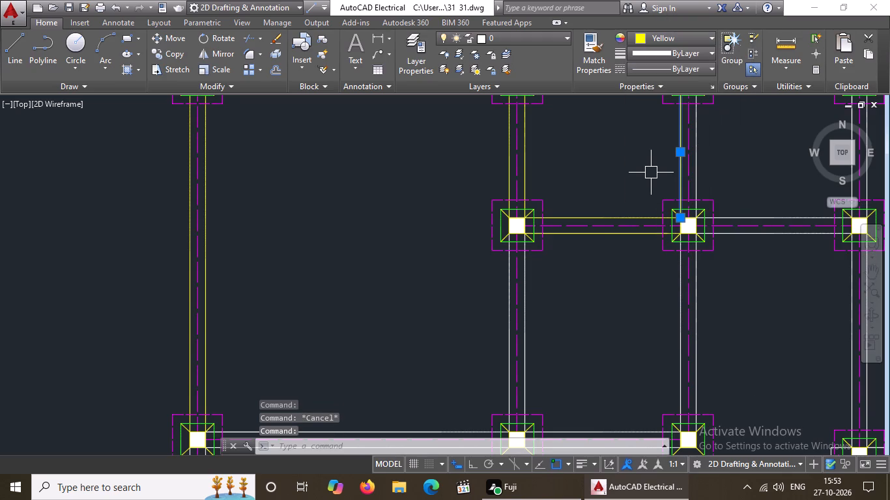
pyautogui.press('Escape')
pyautogui.scroll(2, 702, 168)
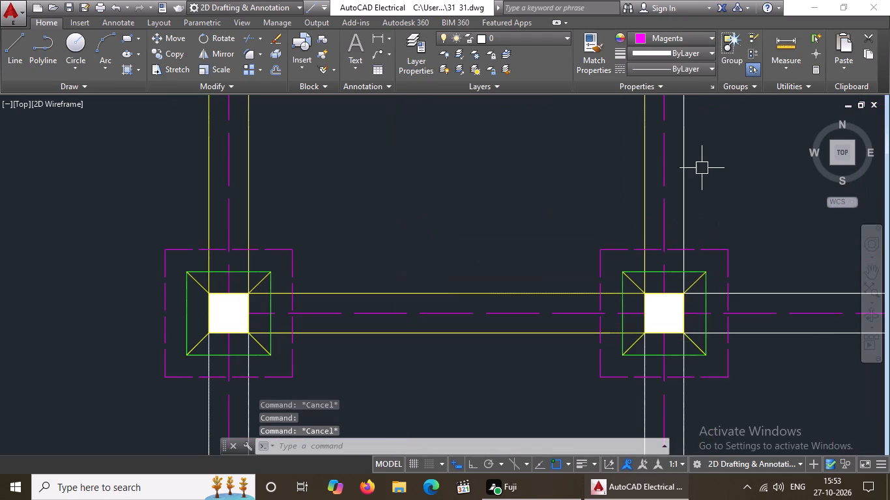
pyautogui.click(682, 172)
pyautogui.click(665, 40)
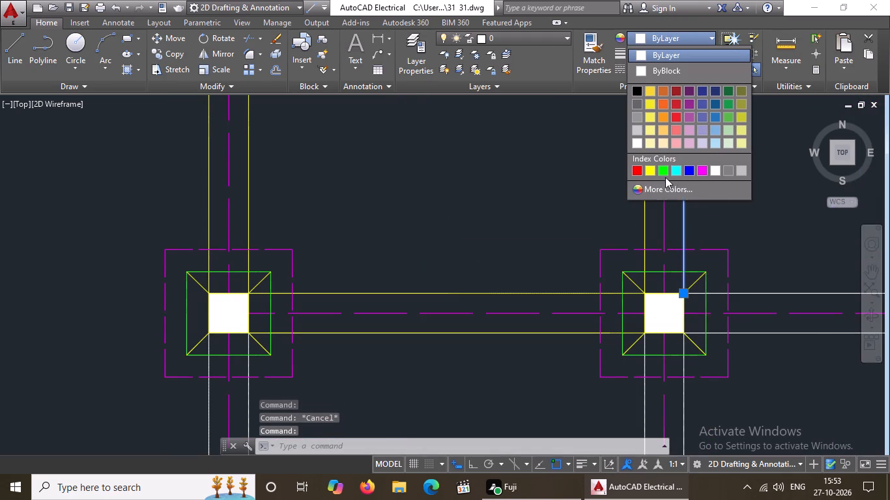
pyautogui.click(652, 172)
pyautogui.press('Escape')
# Change both solid vertical beam lines between the top row's fourth footing and the second row's last footing to yellow.
pyautogui.scroll(-5, 641, 183)
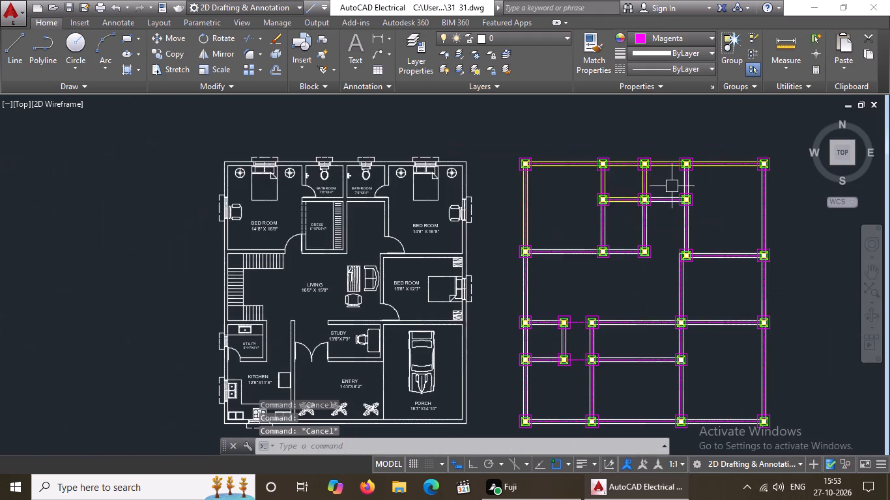
pyautogui.scroll(4, 678, 185)
pyautogui.click(695, 173)
pyautogui.click(654, 37)
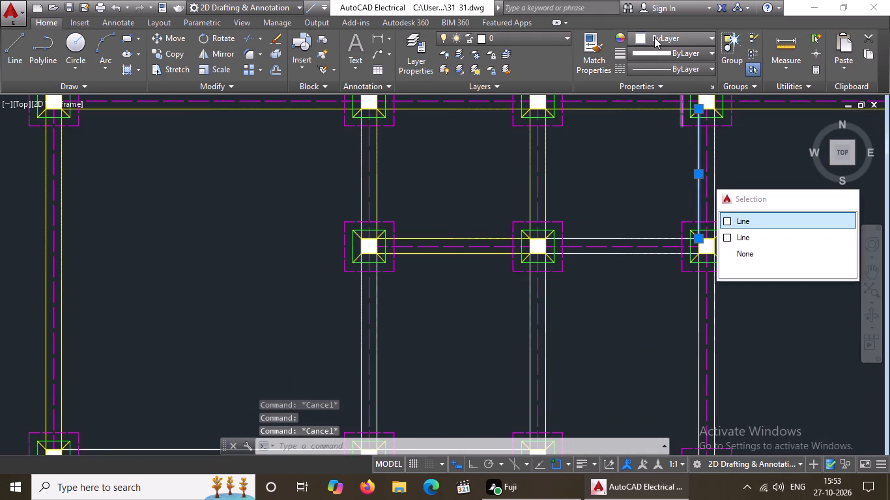
pyautogui.click(652, 171)
pyautogui.press('Escape')
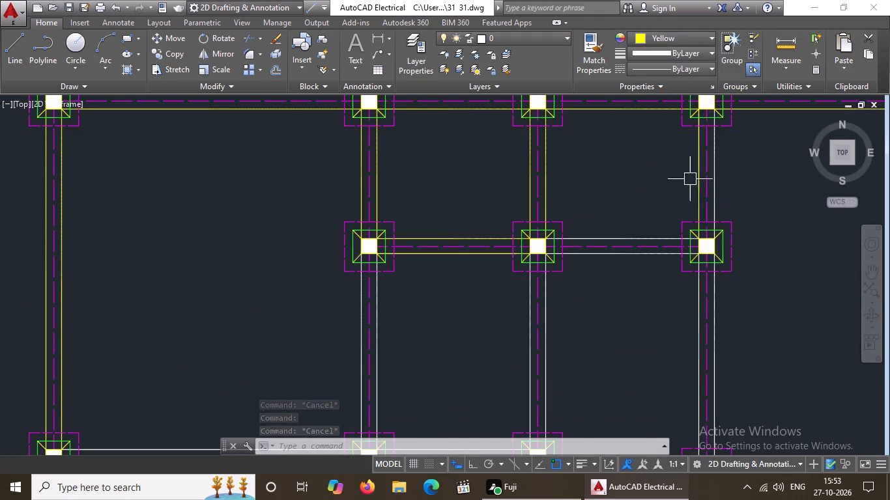
pyautogui.click(715, 161)
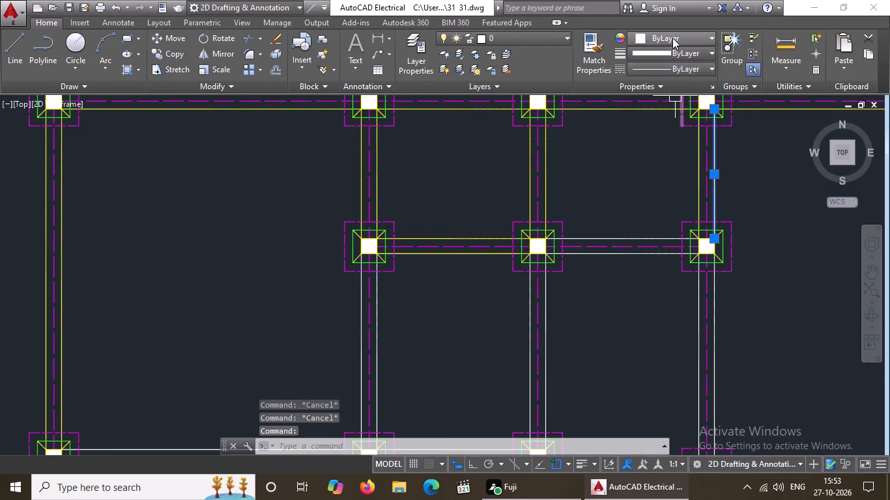
pyautogui.click(672, 38)
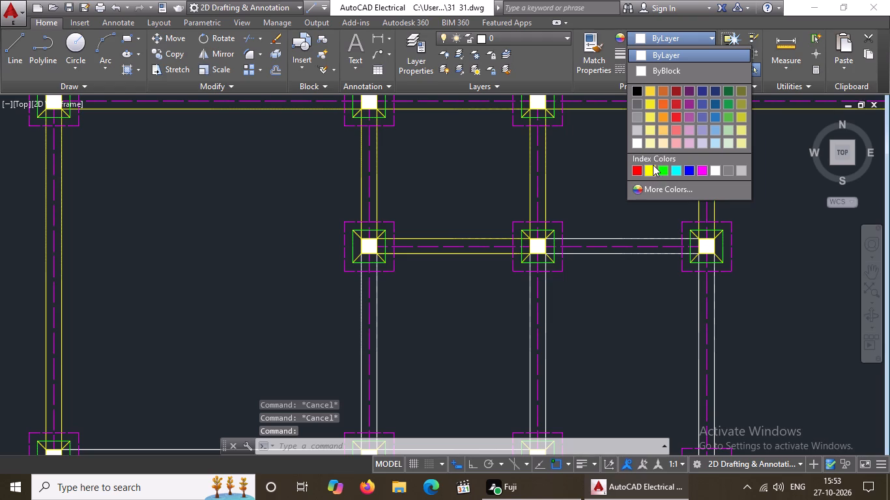
pyautogui.click(651, 171)
pyautogui.press('Escape')
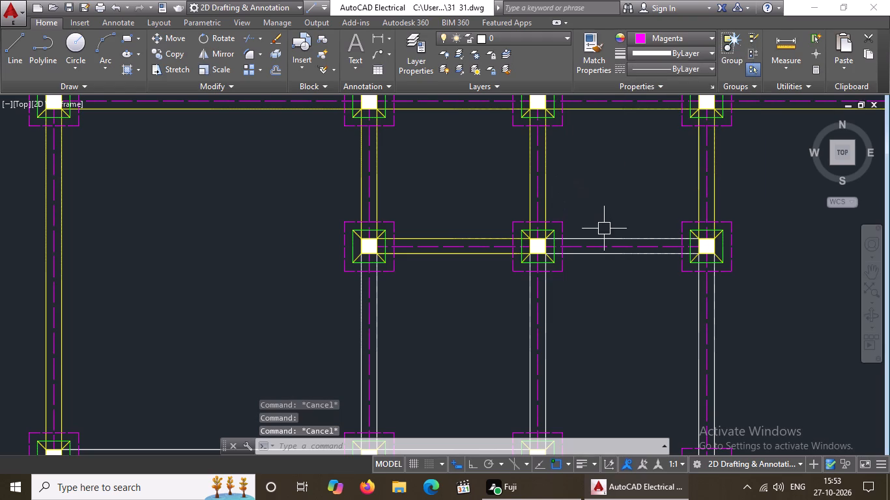
# Change both solid horizontal beam lines between the second and third footings of the second row to yellow.
pyautogui.click(604, 234)
pyautogui.click(662, 35)
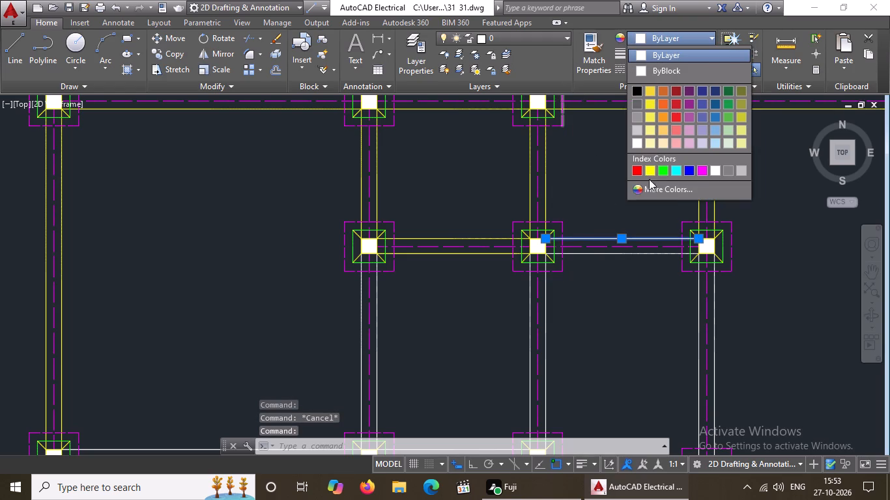
pyautogui.click(648, 171)
pyautogui.press('Escape')
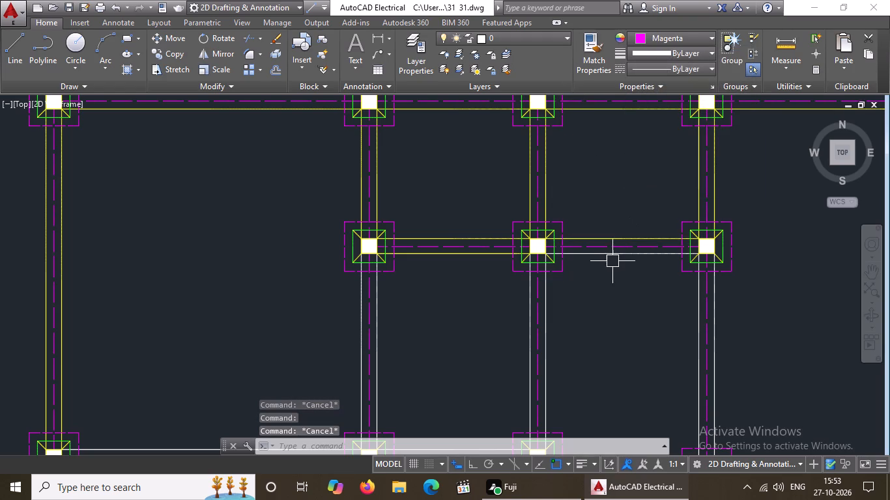
pyautogui.click(614, 259)
pyautogui.click(648, 43)
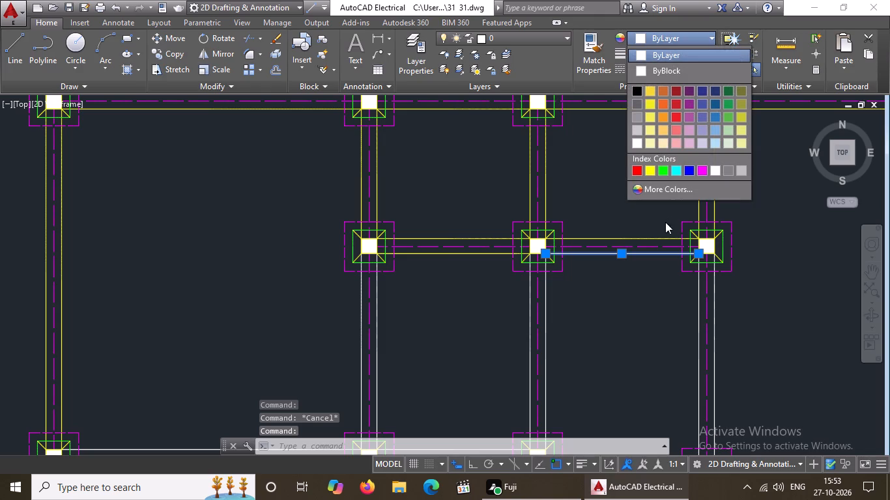
pyautogui.click(653, 167)
pyautogui.press('Escape')
# Change both solid vertical beam lines between the second row's first footing and the footing directly below it to yellow.
pyautogui.scroll(-4, 570, 173)
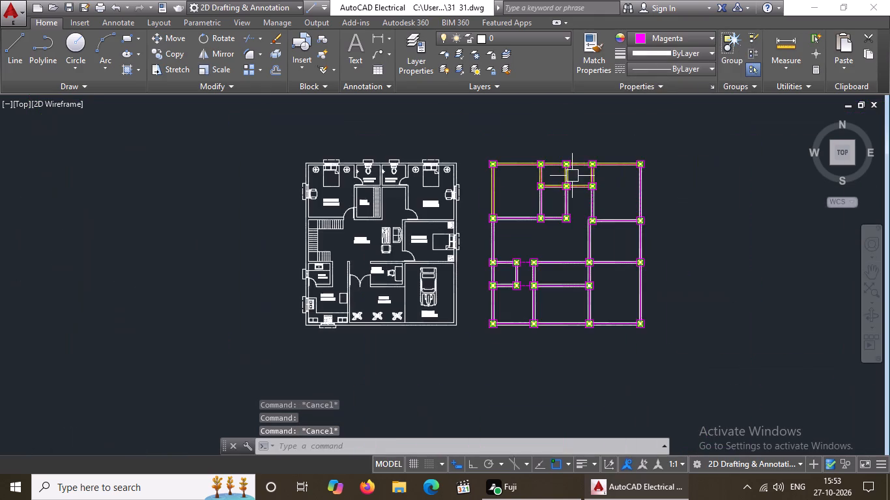
pyautogui.scroll(5, 562, 190)
pyautogui.click(403, 212)
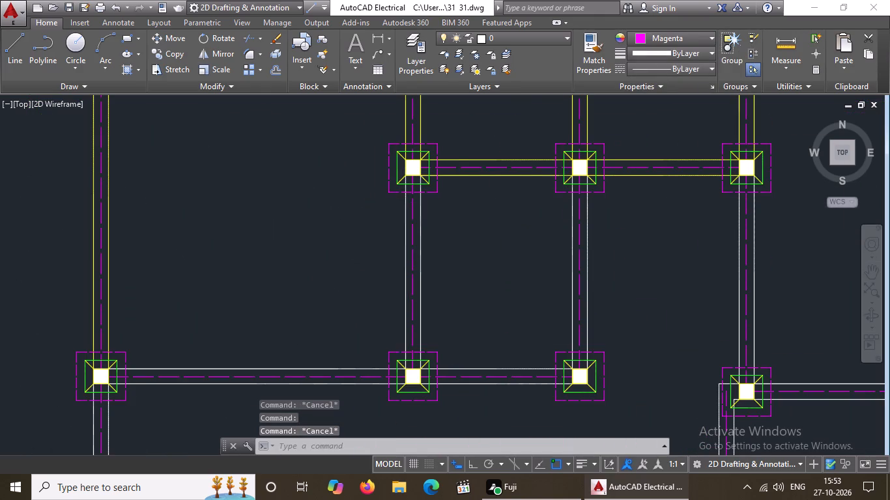
pyautogui.press('Escape')
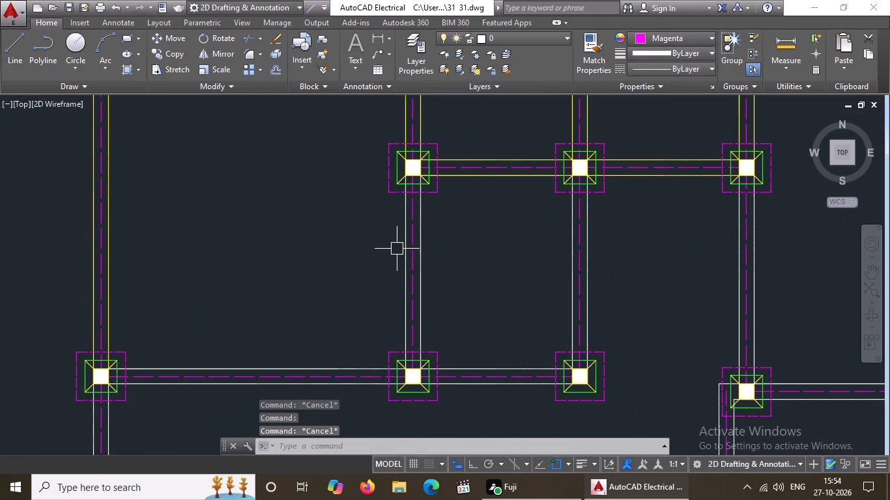
pyautogui.click(401, 236)
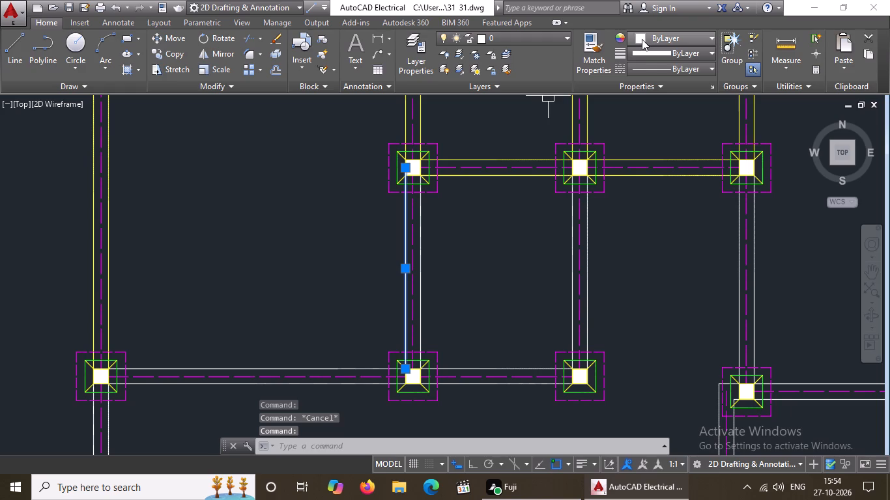
pyautogui.click(642, 38)
pyautogui.click(648, 168)
pyautogui.press('Escape')
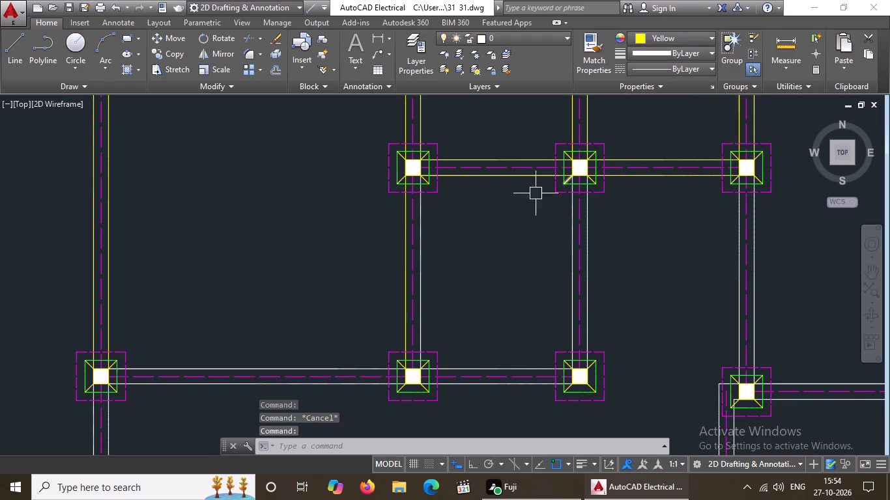
pyautogui.click(420, 236)
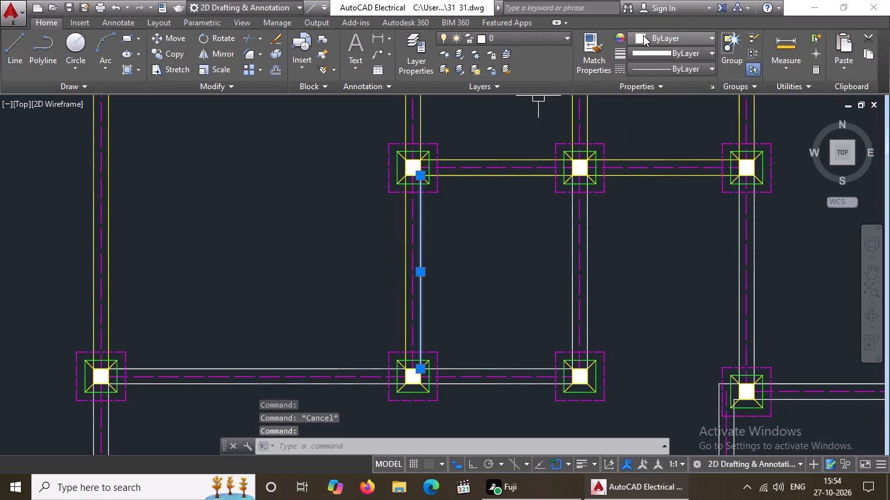
pyautogui.click(644, 35)
pyautogui.click(648, 169)
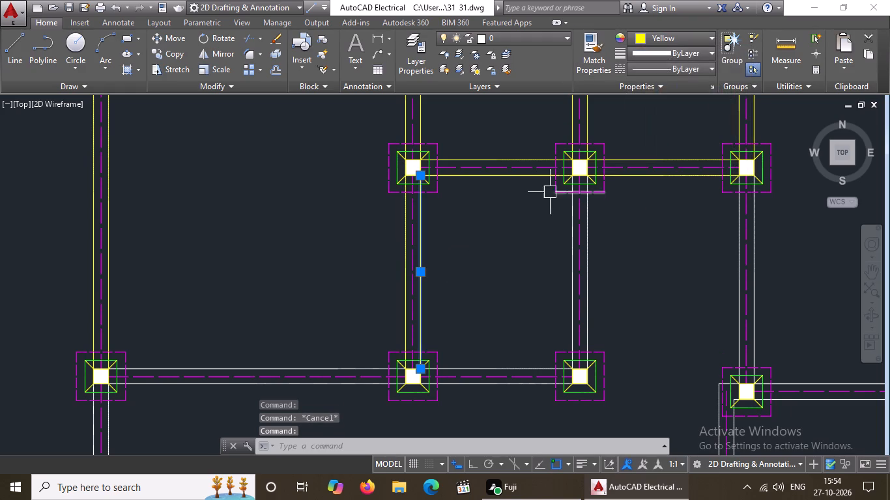
pyautogui.press('Escape')
# Change both solid vertical beam lines between the second row's middle footing and the footing directly below it to yellow.
pyautogui.click(569, 217)
pyautogui.click(666, 35)
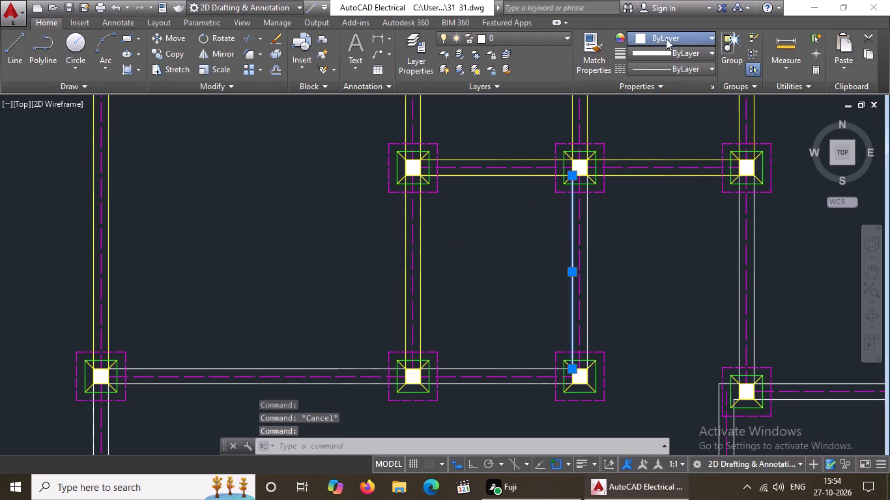
pyautogui.click(650, 167)
pyautogui.press('Escape')
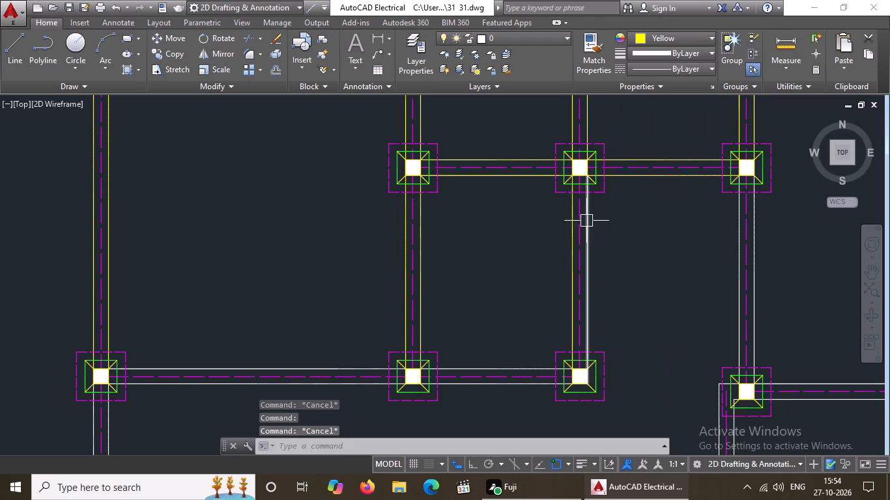
pyautogui.click(586, 221)
pyautogui.click(648, 36)
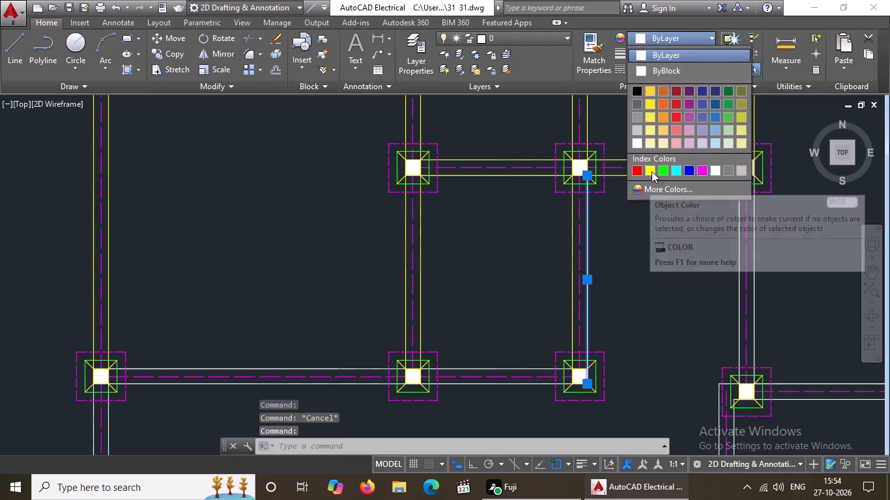
pyautogui.click(652, 169)
pyautogui.press('Escape')
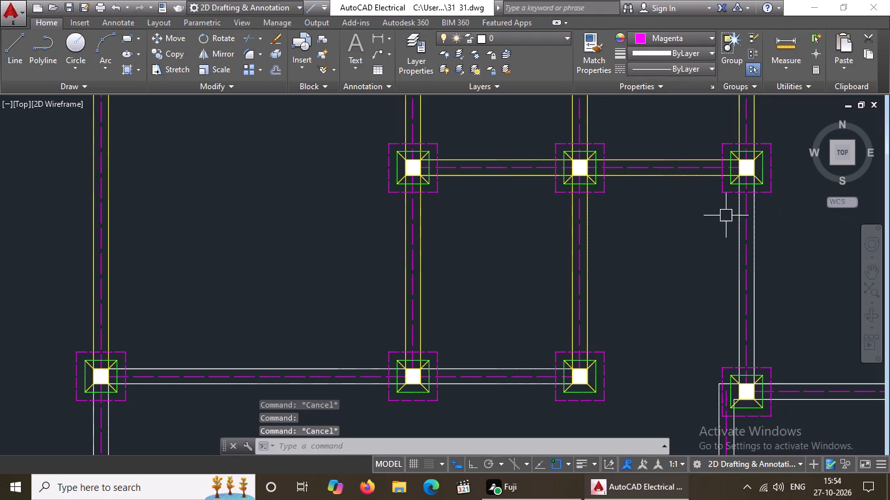
# Change both solid vertical beam lines between the second row's last footing and the footing directly below it to yellow.
pyautogui.click(734, 204)
pyautogui.click(652, 43)
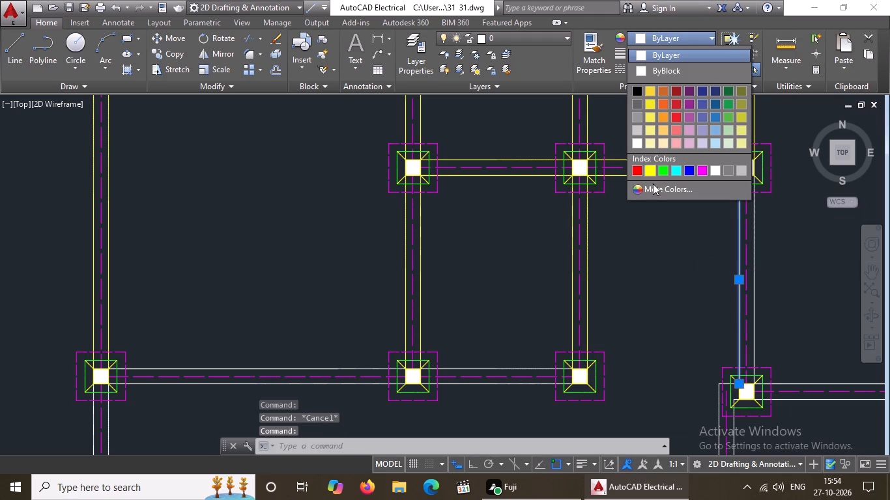
pyautogui.click(649, 170)
pyautogui.press('Escape')
pyautogui.scroll(2, 776, 187)
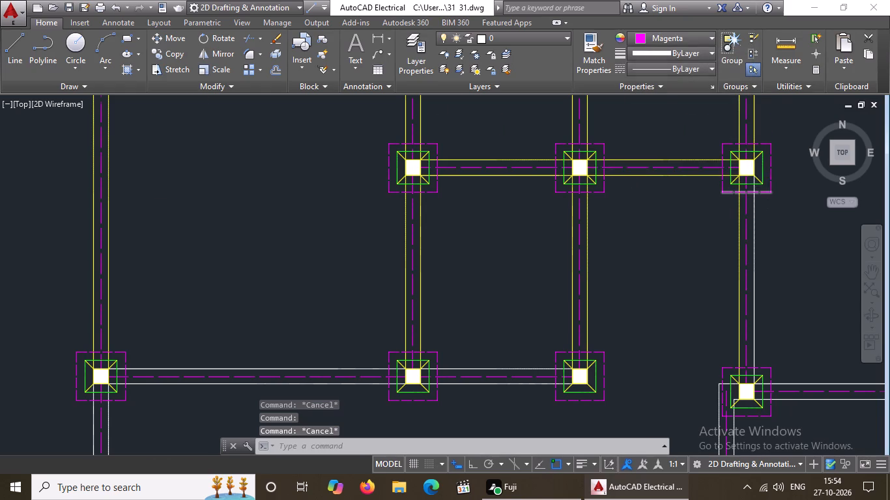
pyautogui.scroll(1, 776, 187)
pyautogui.click(676, 245)
pyautogui.click(658, 38)
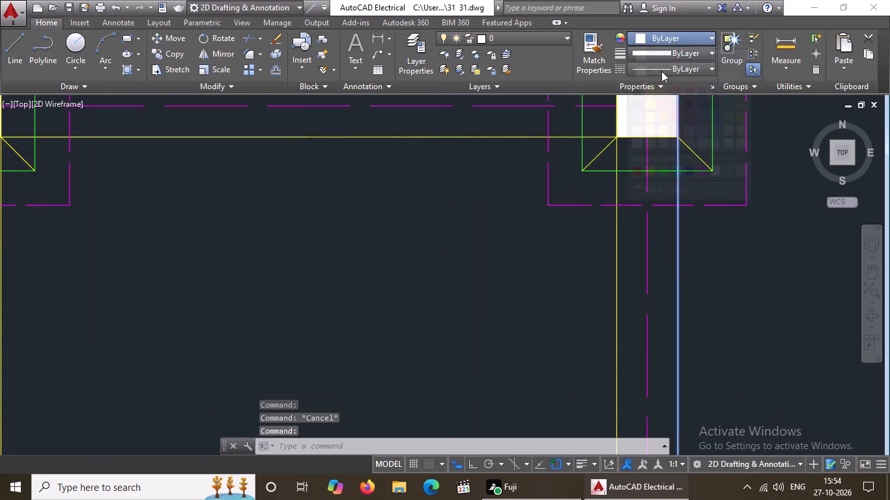
pyautogui.click(648, 165)
pyautogui.scroll(-2, 620, 184)
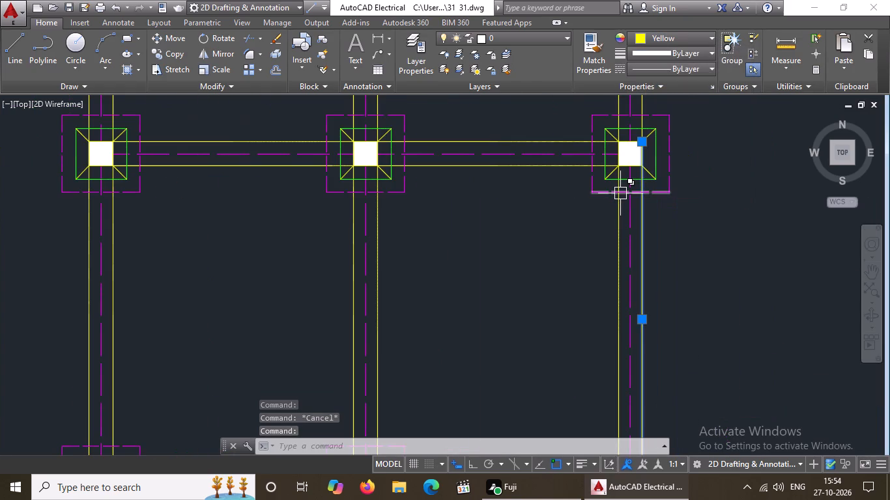
pyautogui.press('Escape')
# Change both solid vertical beam lines of the plan's easternmost column, running up from the third row's last footing, to yellow.
pyautogui.scroll(-5, 635, 180)
pyautogui.scroll(3, 721, 176)
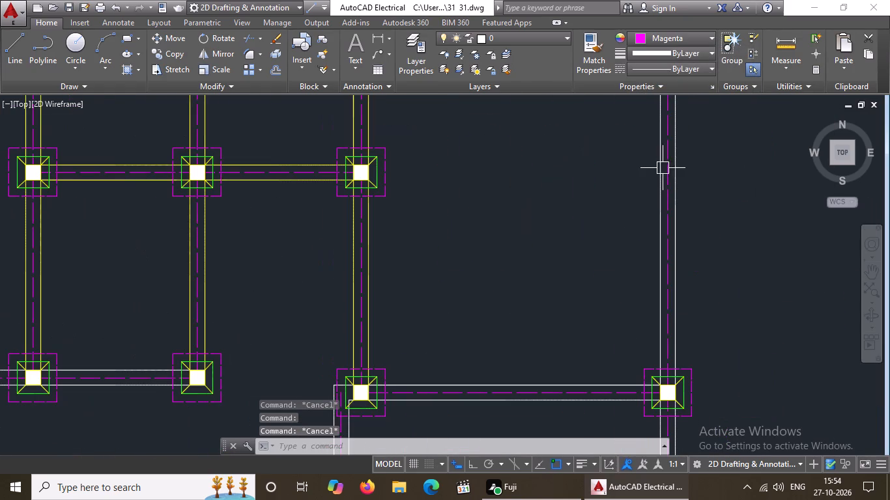
pyautogui.click(661, 172)
pyautogui.click(653, 35)
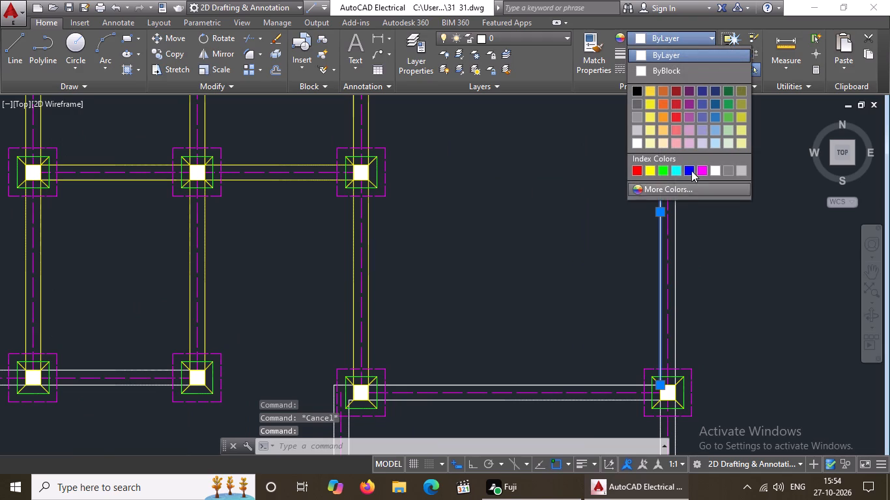
pyautogui.click(650, 169)
pyautogui.press('Escape')
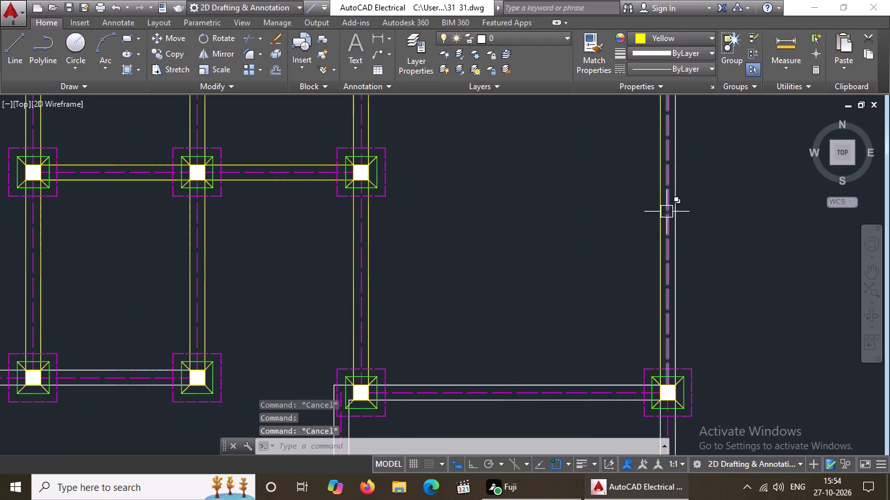
pyautogui.click(673, 186)
pyautogui.press('Escape')
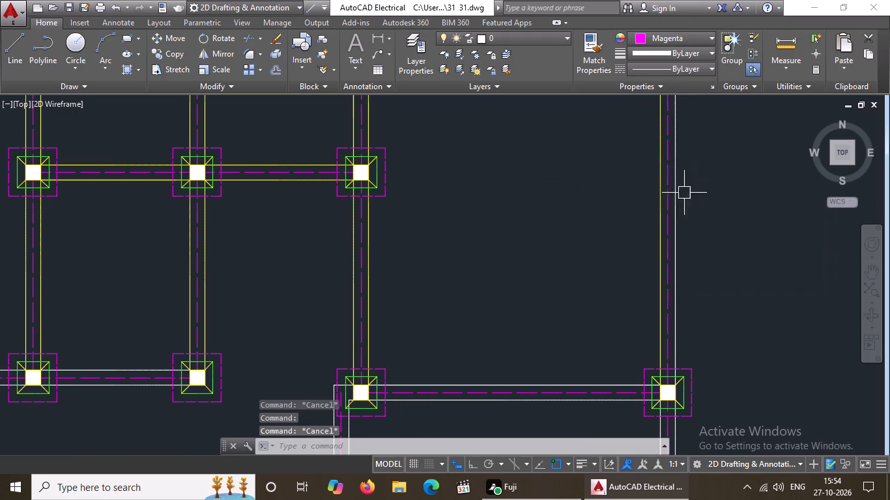
pyautogui.click(674, 189)
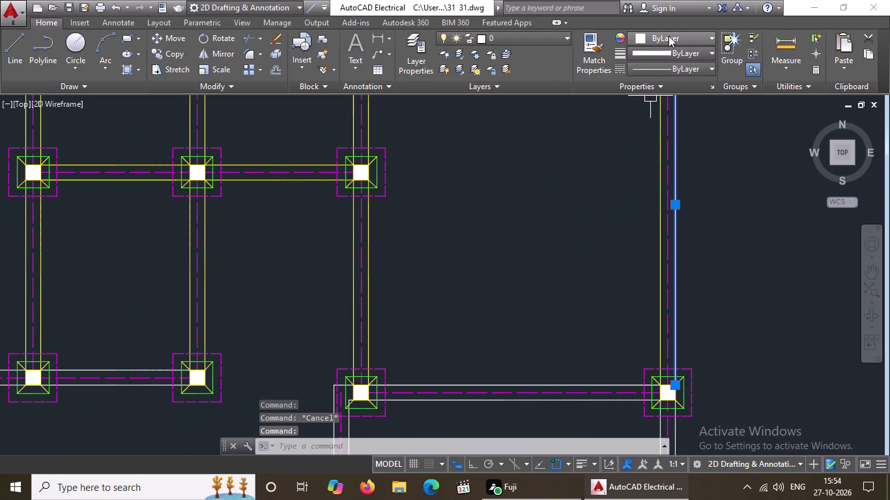
pyautogui.click(668, 36)
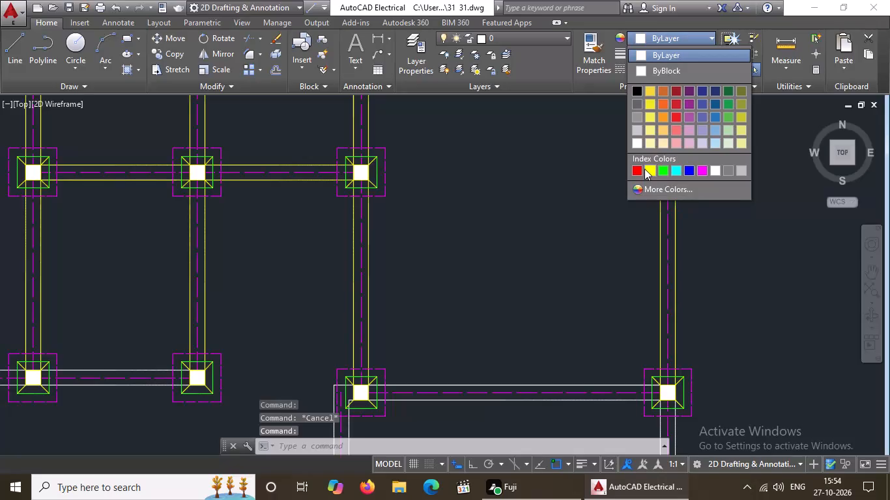
pyautogui.click(649, 167)
pyautogui.press('Escape')
# Change both solid horizontal beam lines between the first and second footings of the third row to yellow.
pyautogui.scroll(-2, 616, 223)
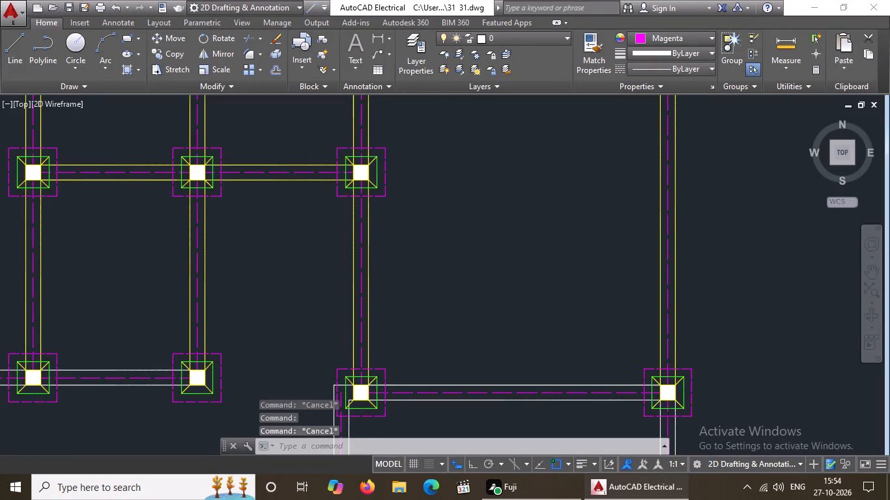
pyautogui.scroll(-1, 616, 223)
pyautogui.scroll(2, 415, 282)
pyautogui.scroll(2, 430, 210)
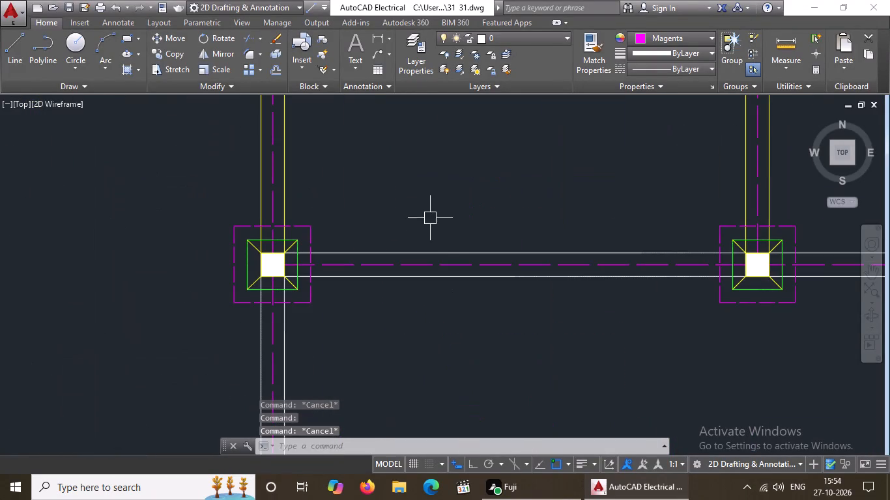
pyautogui.click(432, 254)
pyautogui.click(680, 40)
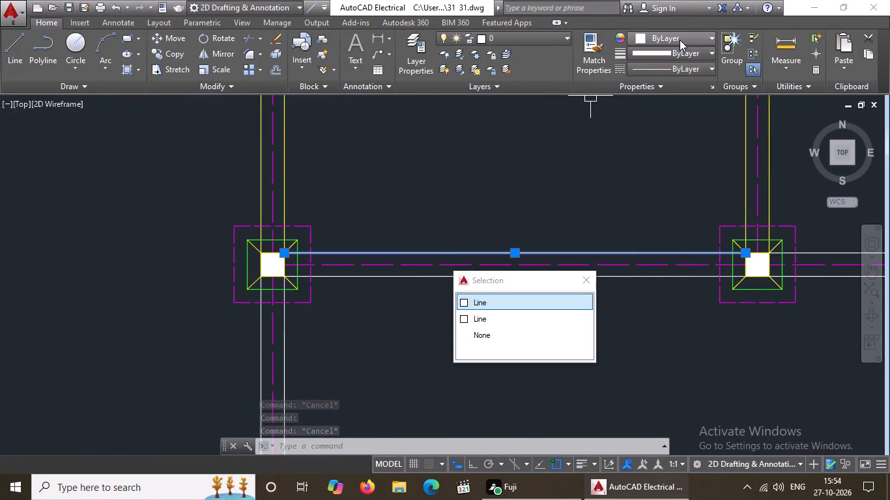
pyautogui.click(652, 169)
pyautogui.press('Escape')
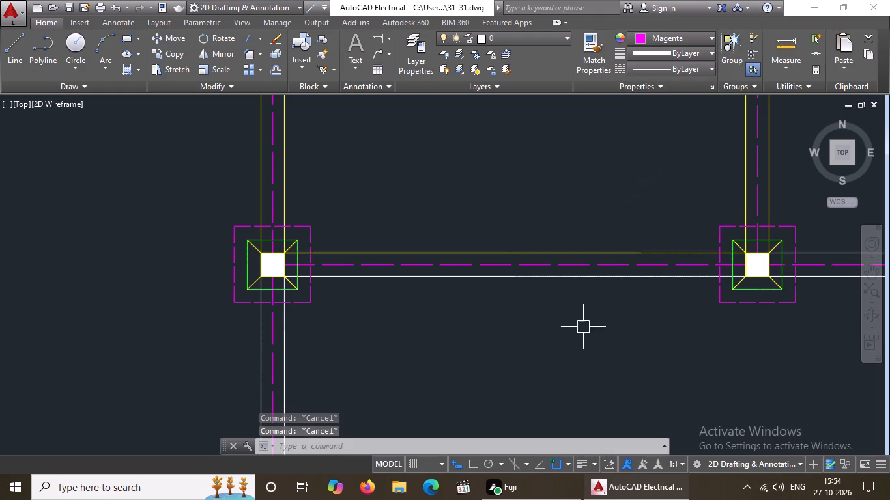
pyautogui.click(581, 280)
pyautogui.click(672, 33)
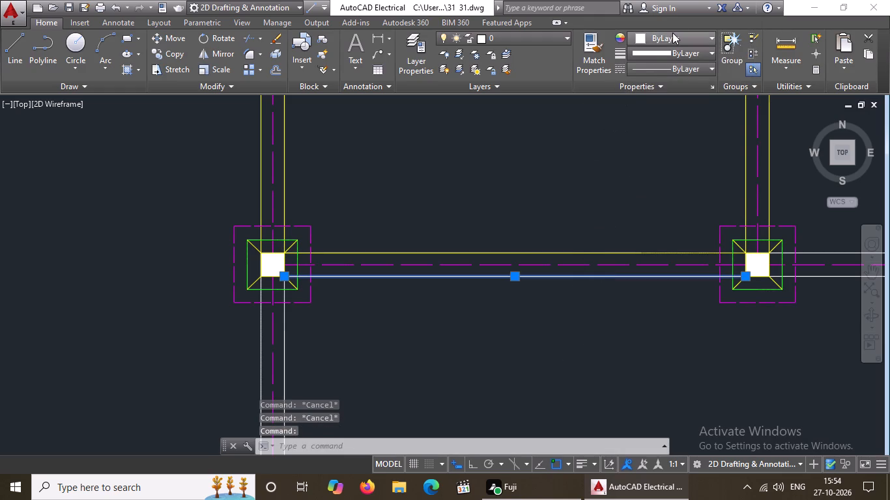
pyautogui.click(652, 165)
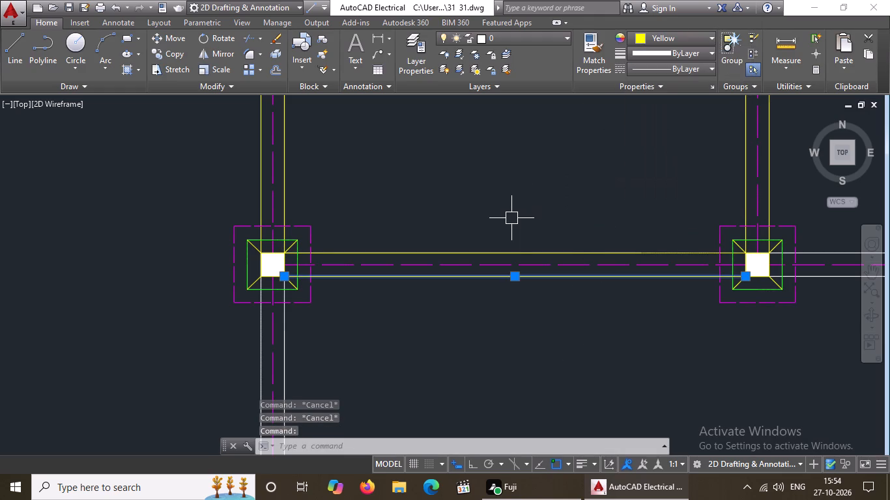
pyautogui.press('Escape')
# Change both solid horizontal beam lines between the second and third footings of the third row to yellow.
pyautogui.scroll(-4, 511, 218)
pyautogui.scroll(3, 571, 221)
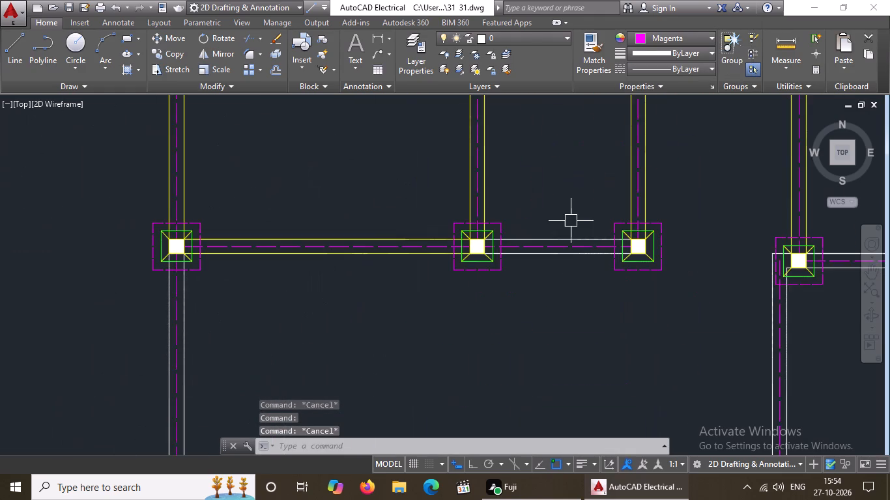
pyautogui.scroll(1, 571, 229)
pyautogui.click(556, 244)
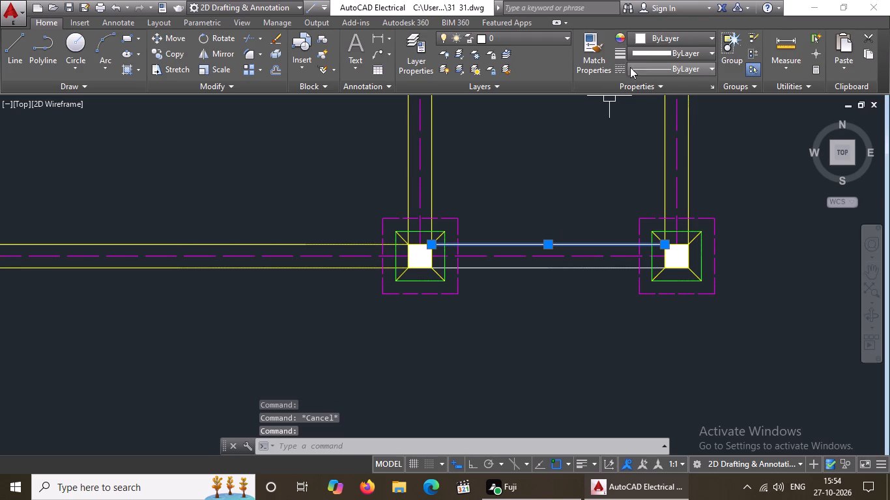
pyautogui.click(642, 40)
pyautogui.click(650, 169)
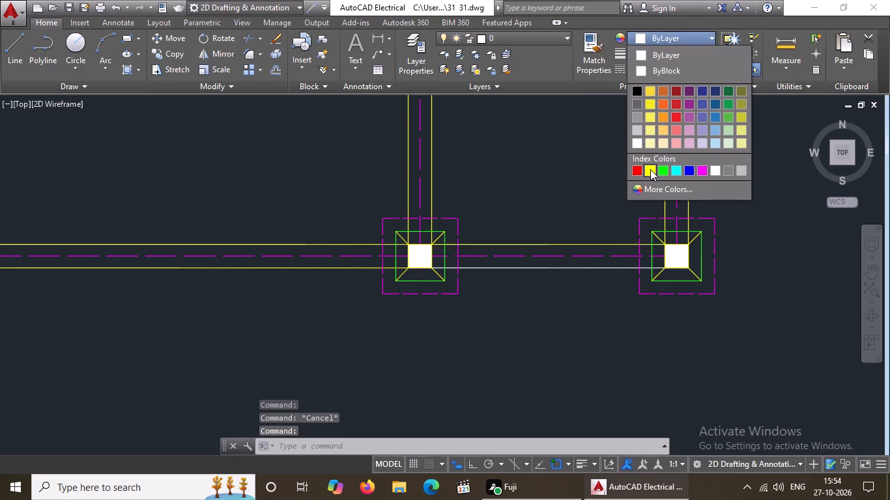
pyautogui.press('Escape')
pyautogui.click(562, 271)
pyautogui.click(654, 33)
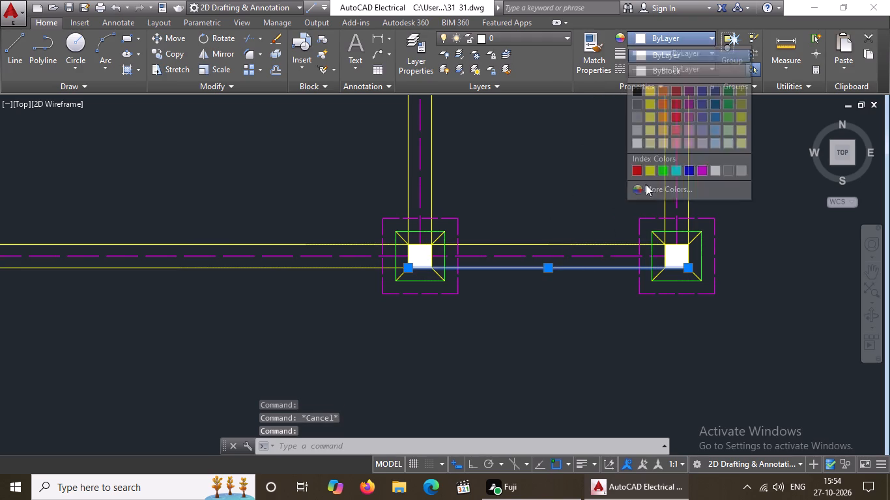
pyautogui.click(648, 167)
pyautogui.press('Escape')
# Change both solid horizontal beam lines between the third row's last two footings, set slightly lower than the others, to yellow.
pyautogui.scroll(-2, 558, 271)
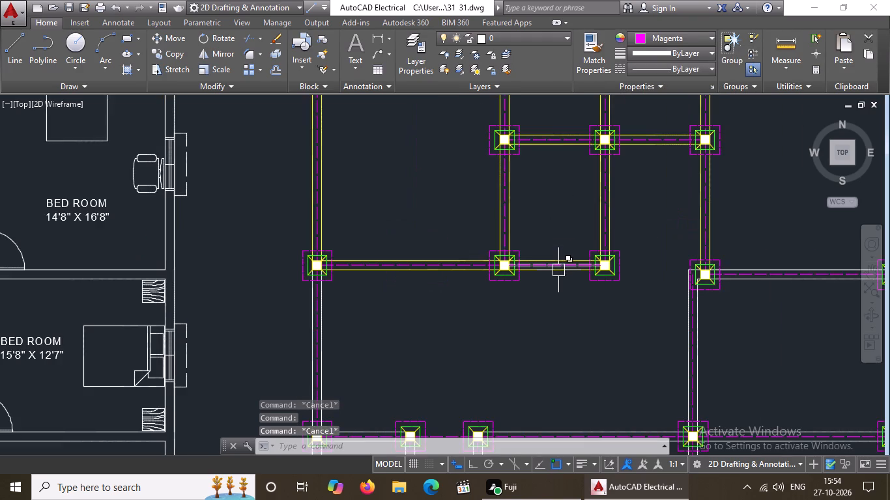
pyautogui.scroll(-3, 558, 270)
pyautogui.scroll(6, 625, 273)
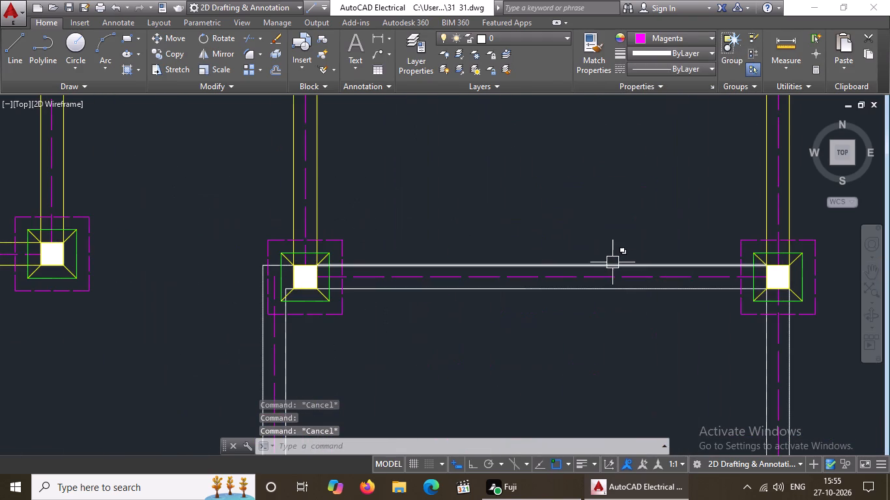
pyautogui.click(612, 262)
pyautogui.click(672, 40)
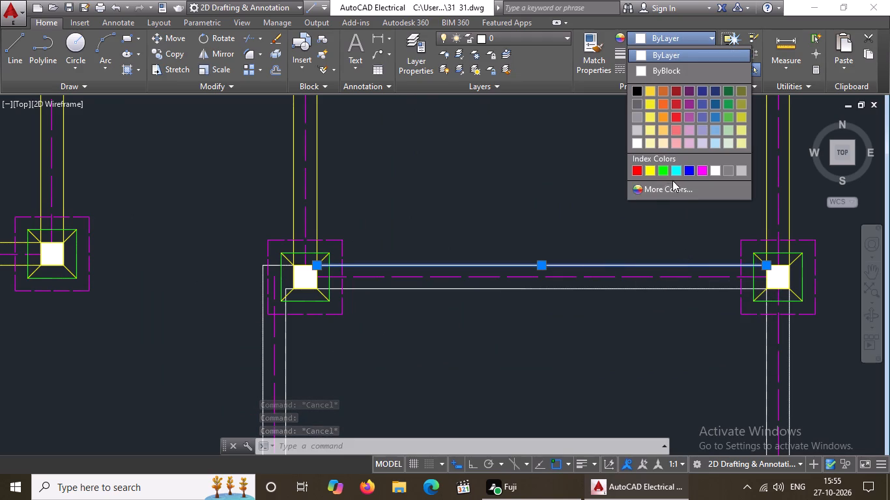
pyautogui.click(649, 169)
pyautogui.press('Escape')
pyautogui.click(603, 285)
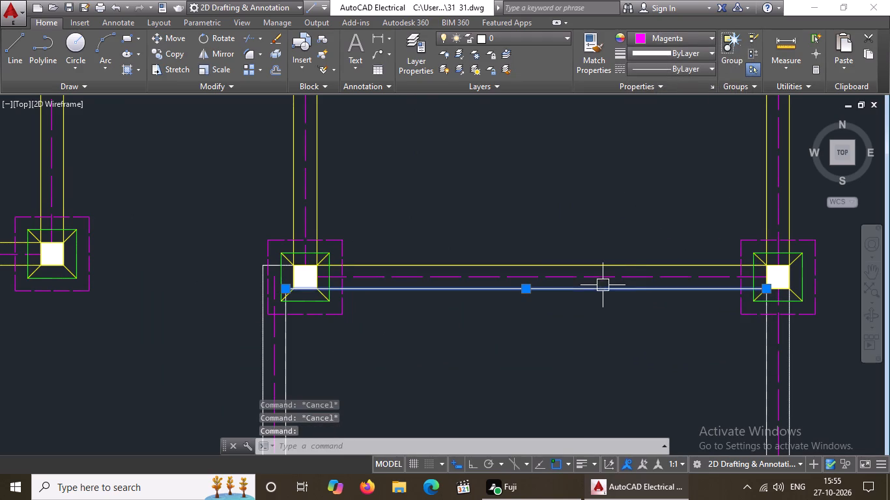
pyautogui.click(672, 43)
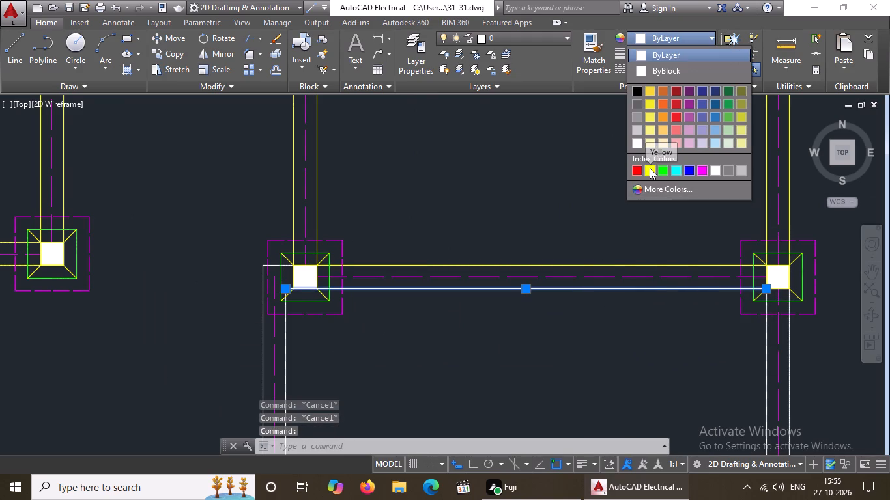
pyautogui.click(650, 167)
pyautogui.press('Escape')
# Change both solid vertical beam lines between the third row's first footing and the fourth row's first footing to yellow.
pyautogui.scroll(-3, 651, 180)
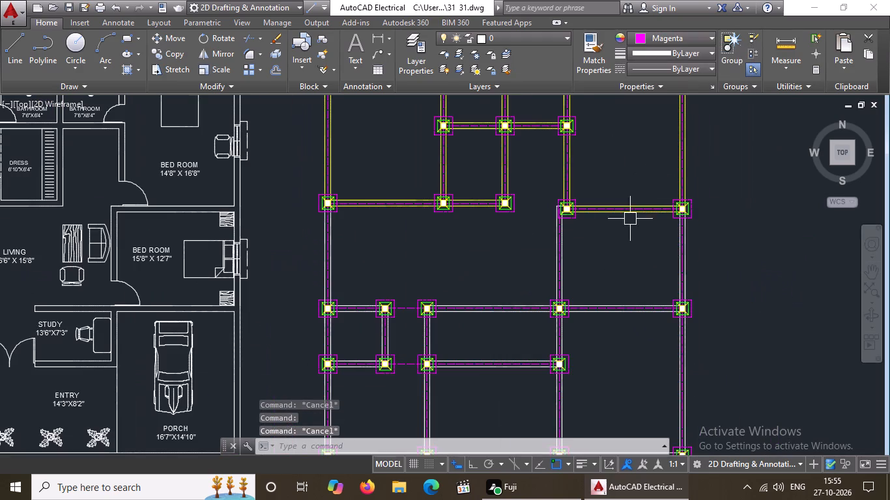
pyautogui.scroll(2, 289, 260)
pyautogui.click(380, 217)
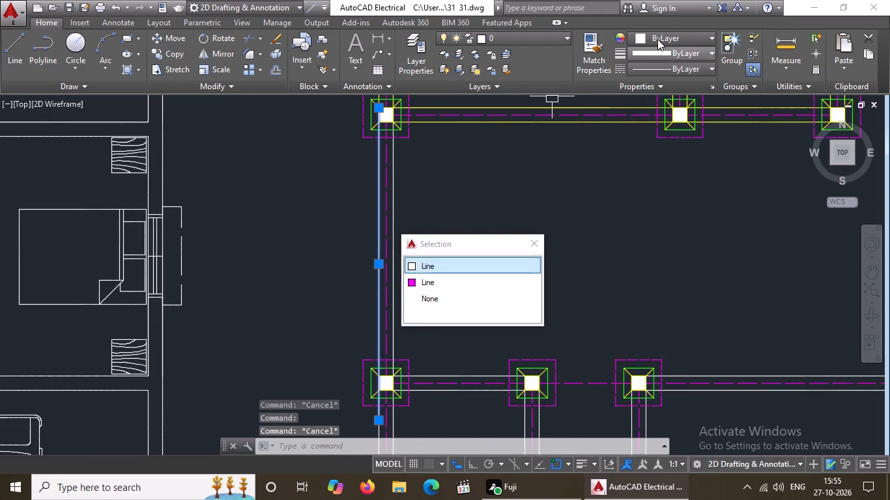
pyautogui.click(657, 38)
pyautogui.click(648, 167)
pyautogui.press('Escape')
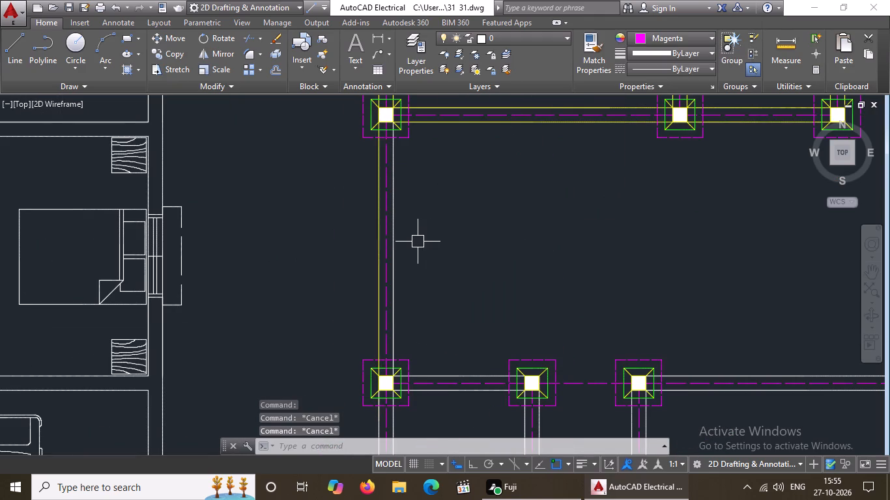
pyautogui.click(392, 230)
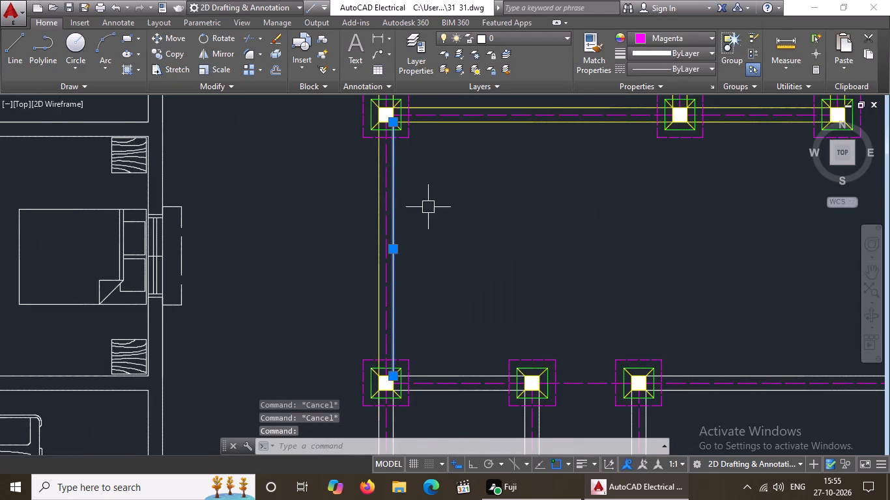
pyautogui.click(682, 33)
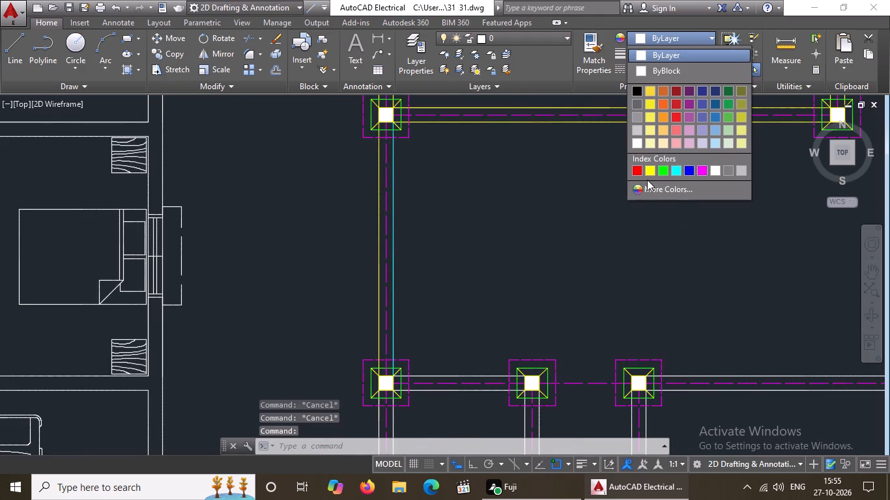
pyautogui.click(650, 169)
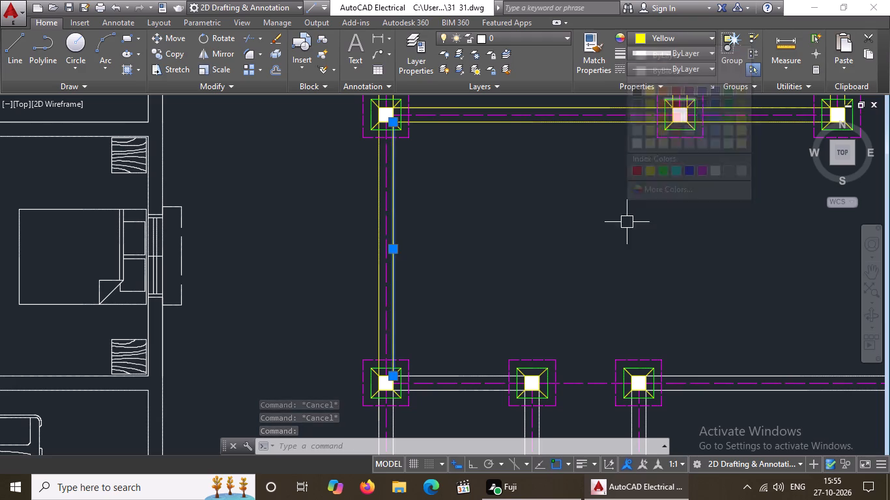
# Change the outer vertical beam line below the third row's fourth footing and its short upper corner line to yellow.
pyautogui.press('Escape')
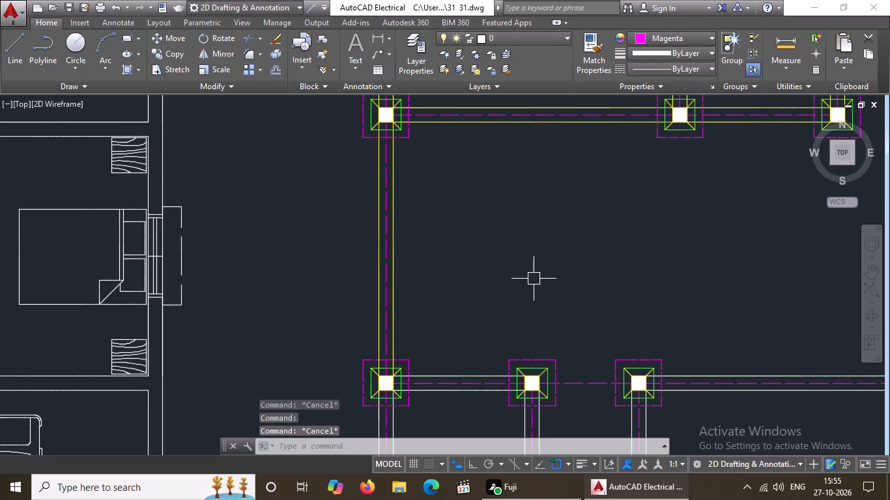
pyautogui.press('Escape')
pyautogui.scroll(-3, 487, 280)
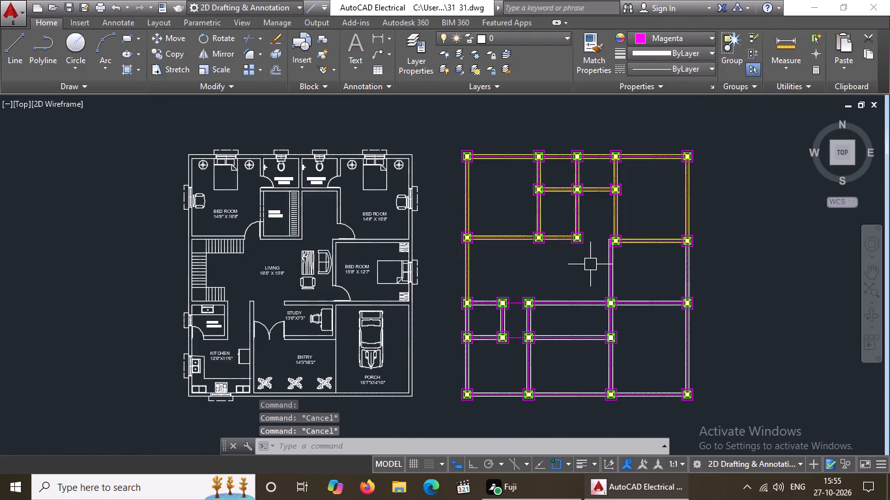
pyautogui.scroll(2, 590, 264)
pyautogui.scroll(2, 633, 226)
pyautogui.click(640, 225)
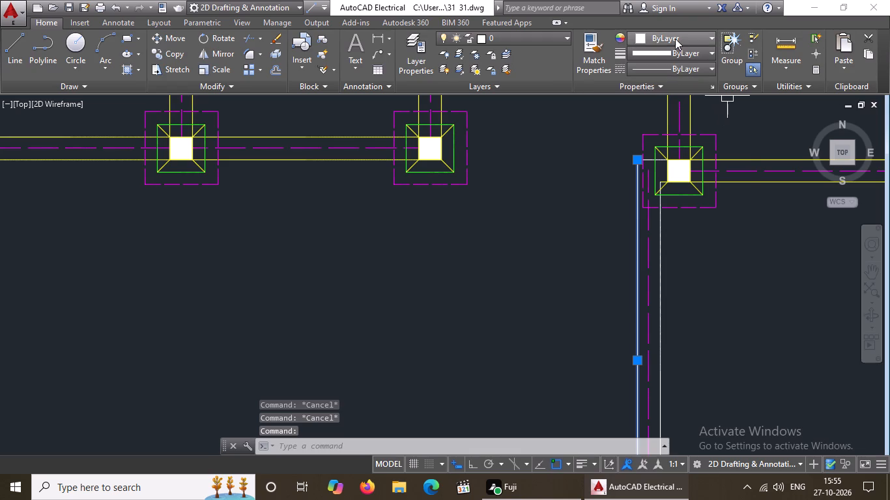
pyautogui.click(675, 38)
pyautogui.click(653, 171)
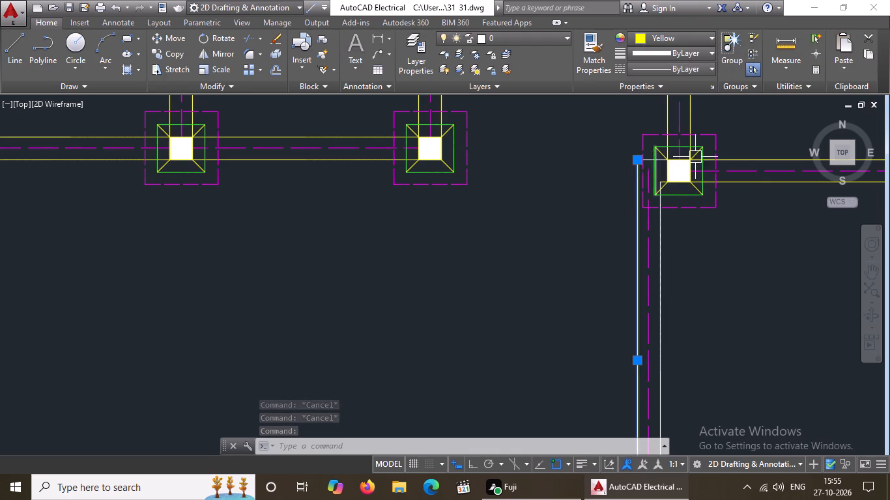
pyautogui.press('Escape')
pyautogui.scroll(2, 650, 155)
pyautogui.click(642, 166)
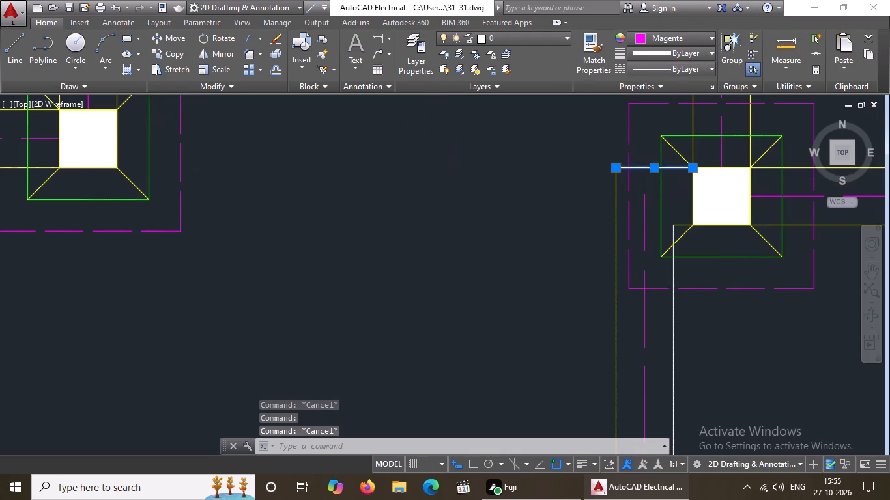
pyautogui.click(675, 43)
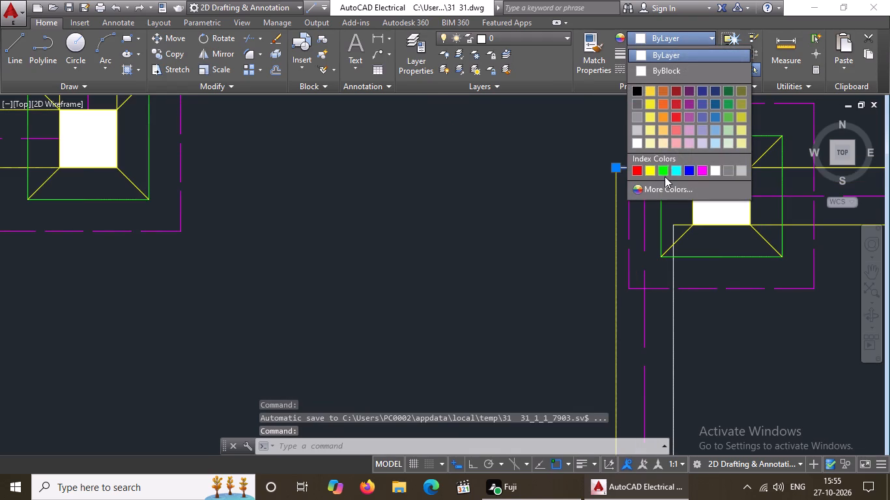
pyautogui.click(652, 171)
pyautogui.press('Escape')
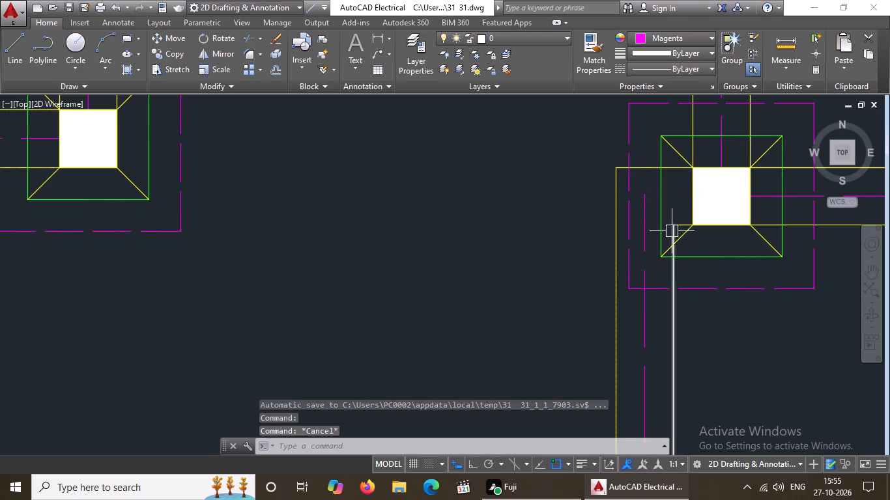
# Check the inner corner line beside the third row's fourth footing, and set the current object colour to yellow.
pyautogui.click(680, 219)
pyautogui.click(675, 233)
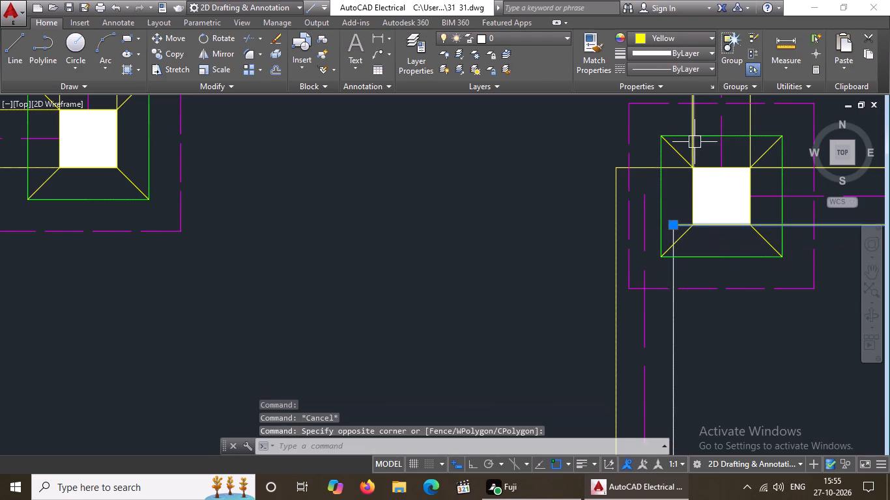
pyautogui.press('Escape')
pyautogui.scroll(2, 694, 239)
pyautogui.moveTo(627, 174); pyautogui.dragTo(632, 191)
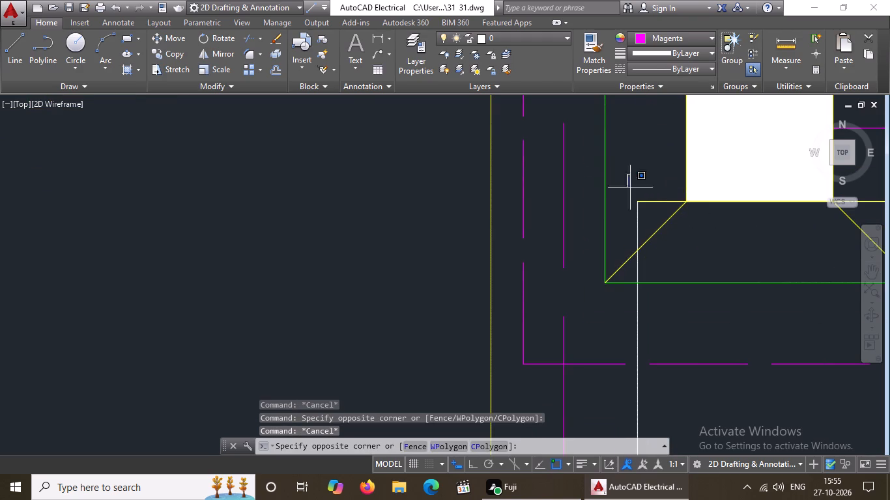
pyautogui.click(703, 239)
pyautogui.click(657, 38)
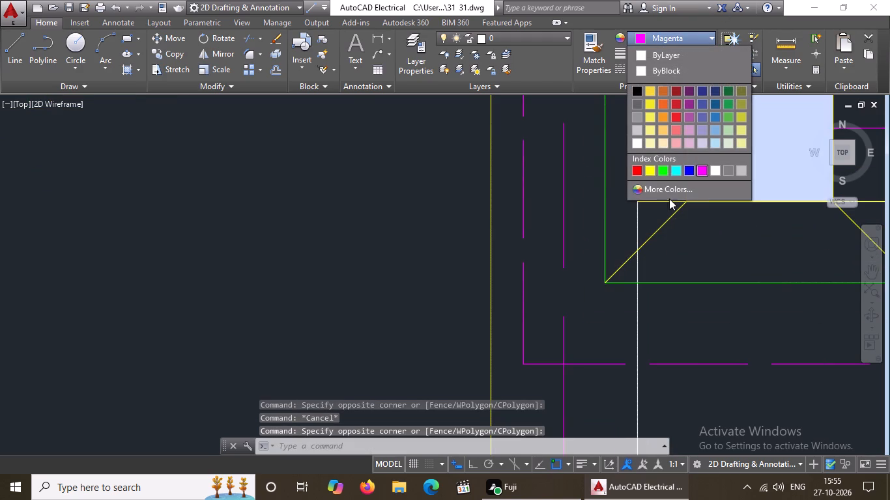
pyautogui.click(652, 169)
pyautogui.press('Escape')
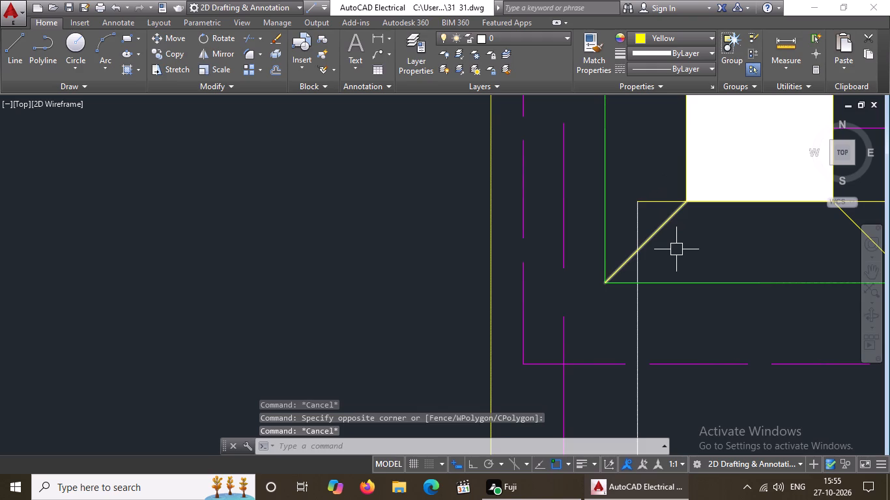
# Change the inner solid vertical beam line between the fourth footings of the third and fourth rows to yellow.
pyautogui.scroll(-3, 676, 251)
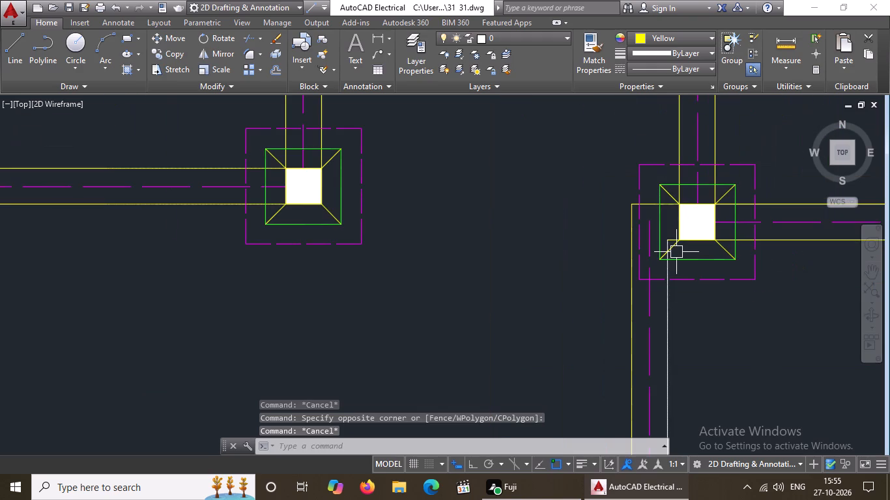
pyautogui.scroll(-4, 675, 255)
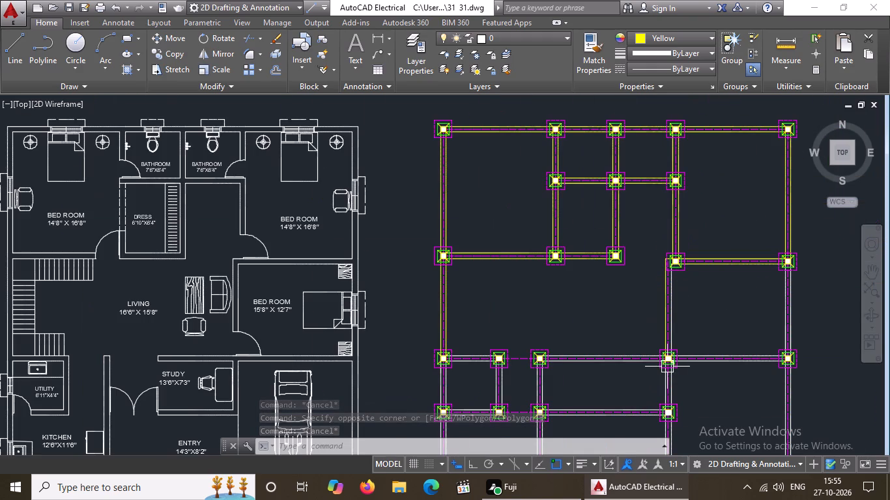
pyautogui.scroll(4, 672, 332)
pyautogui.click(651, 305)
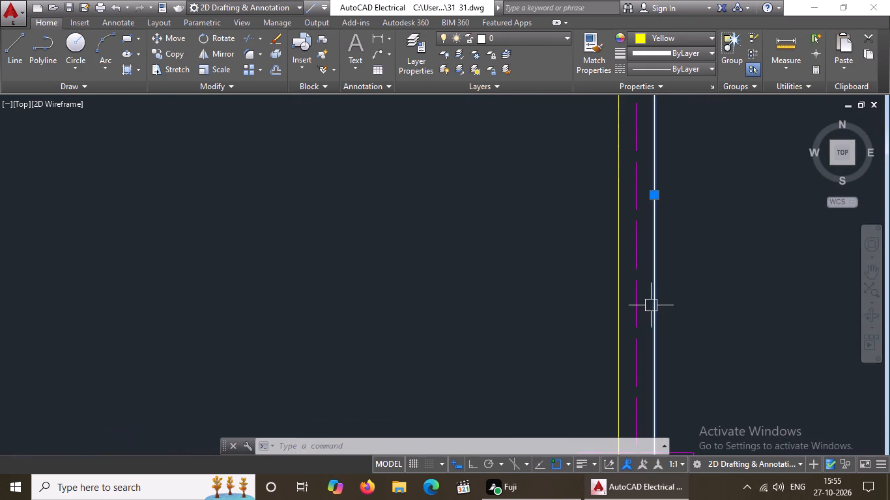
pyautogui.click(674, 34)
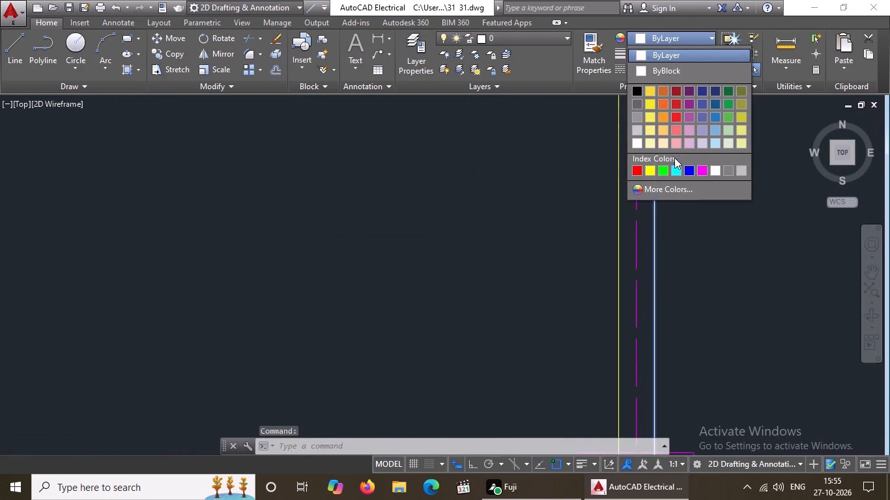
pyautogui.click(652, 167)
pyautogui.press('Escape')
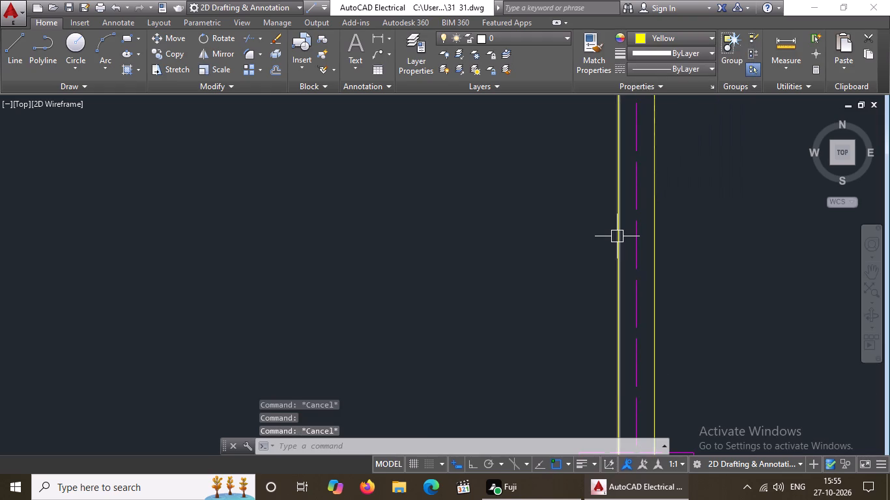
# Change both solid vertical beam lines between the last footings of the third and fourth rows to yellow.
pyautogui.scroll(-4, 617, 236)
pyautogui.scroll(3, 730, 214)
pyautogui.click(746, 215)
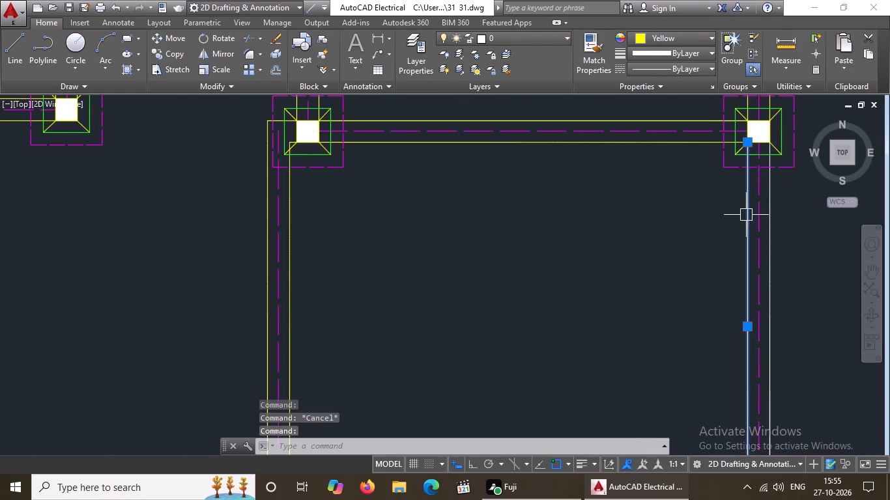
pyautogui.click(686, 37)
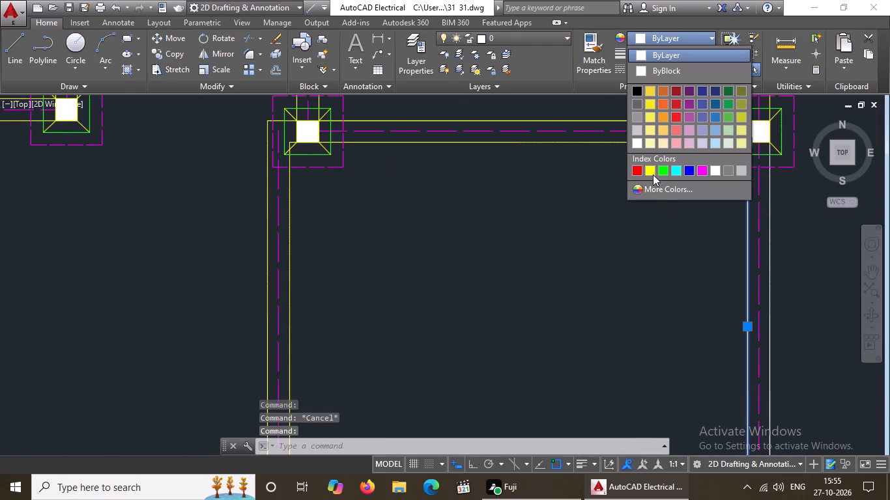
pyautogui.click(651, 168)
pyautogui.press('Escape')
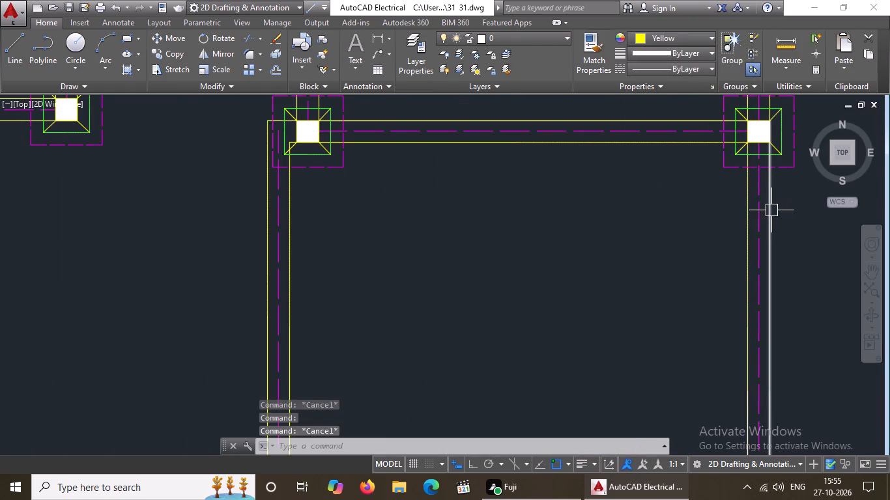
pyautogui.click(771, 210)
pyautogui.click(679, 40)
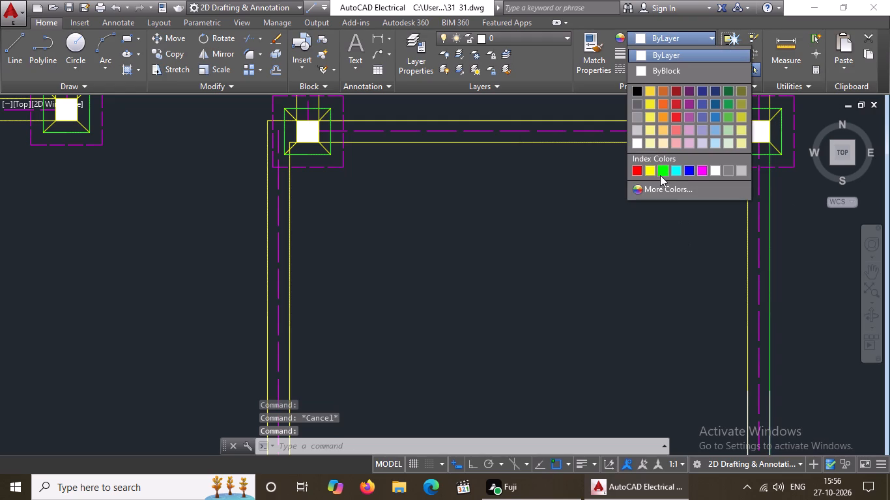
pyautogui.click(650, 169)
pyautogui.scroll(-4, 618, 220)
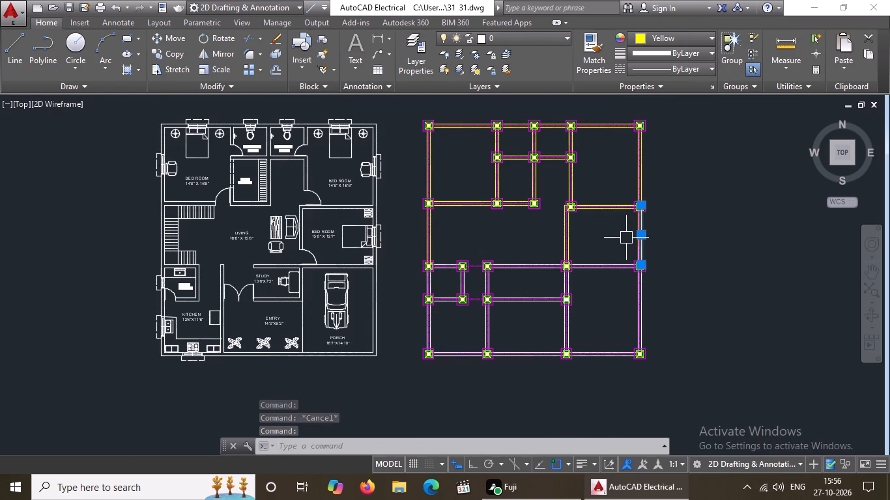
pyautogui.press('Escape')
# Change both solid horizontal beam lines between the first and second footings of the fourth row to yellow.
pyautogui.scroll(4, 454, 265)
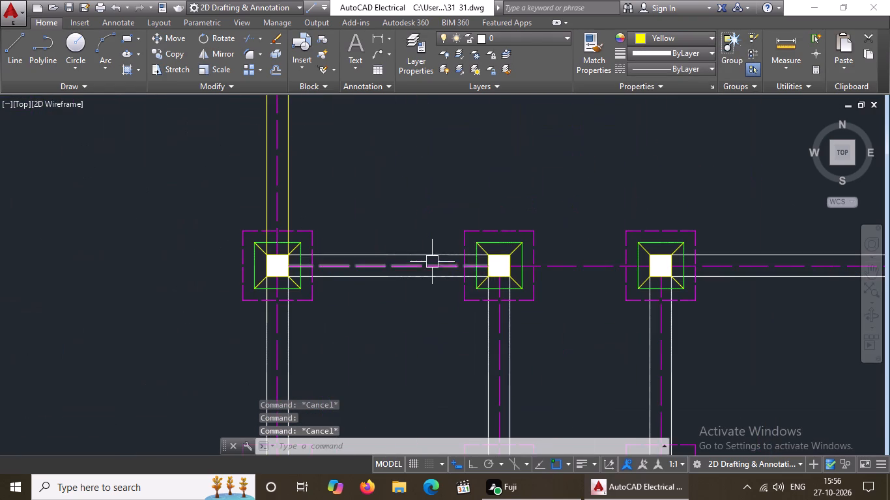
pyautogui.click(433, 255)
pyautogui.click(669, 38)
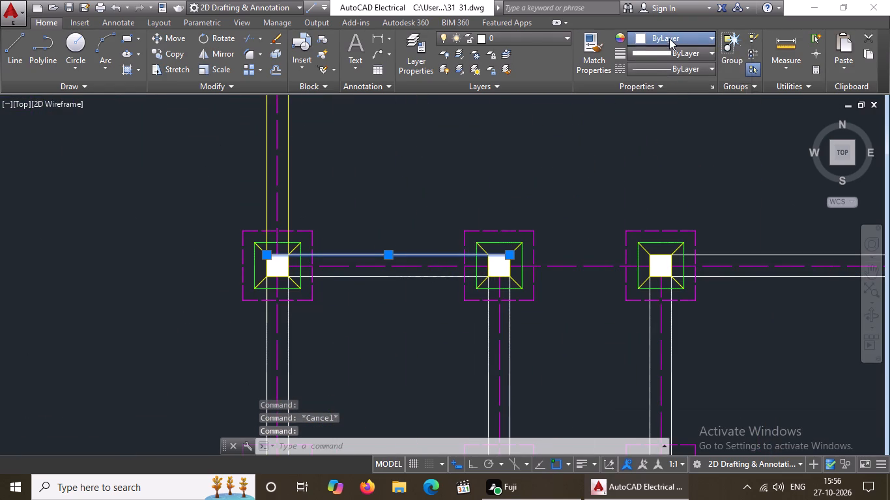
pyautogui.click(650, 169)
pyautogui.press('Escape')
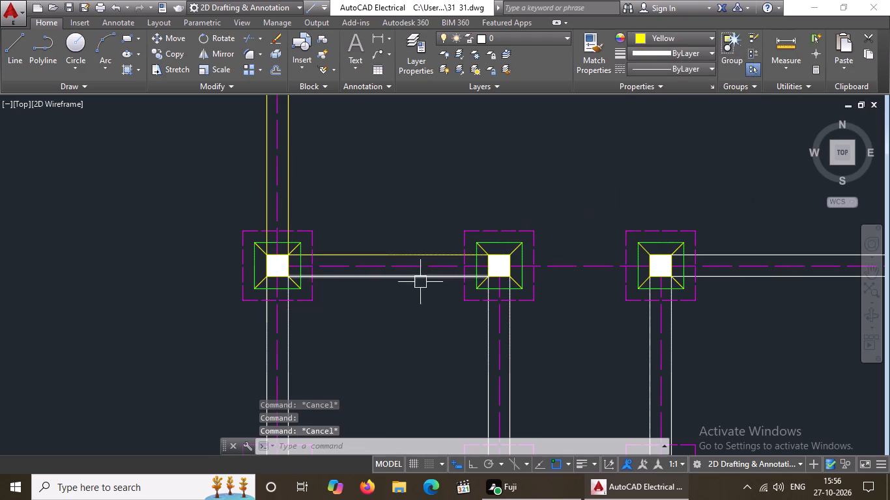
pyautogui.click(420, 273)
pyautogui.click(697, 33)
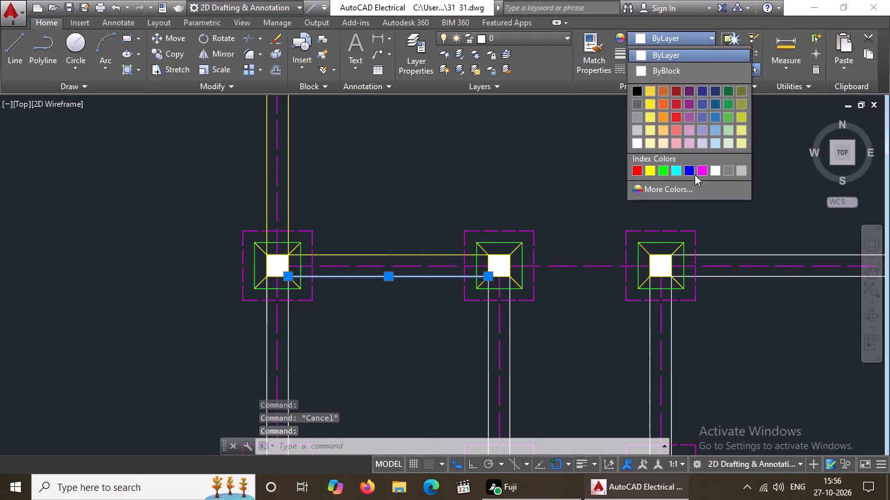
pyautogui.click(650, 165)
pyautogui.press('Escape')
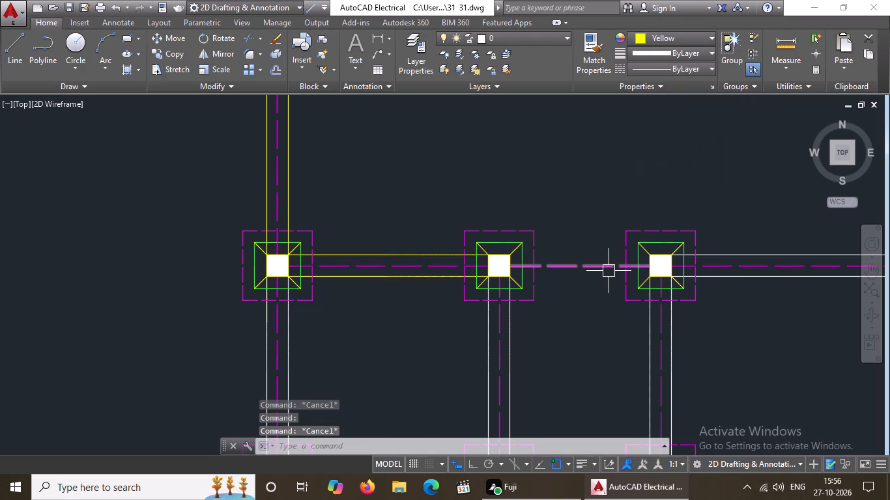
# Change both solid horizontal beam lines between the third and fourth footings of the fourth row to yellow.
pyautogui.scroll(-2, 605, 278)
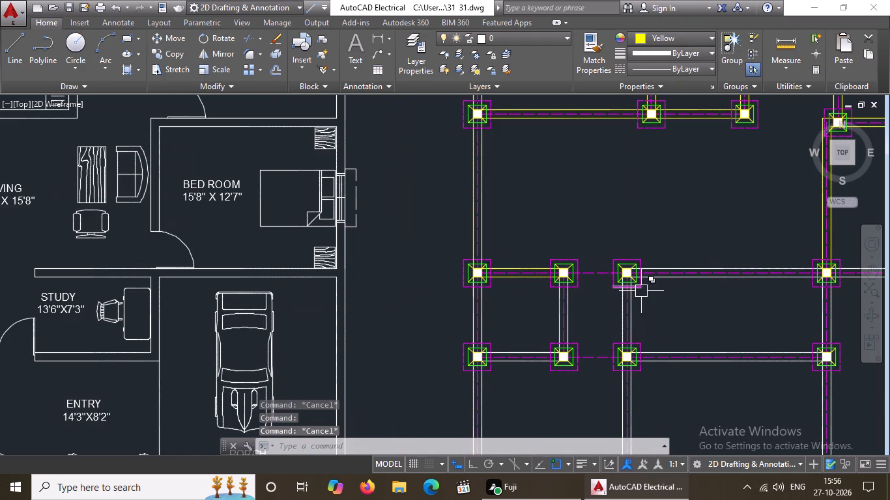
pyautogui.scroll(3, 677, 280)
pyautogui.click(671, 236)
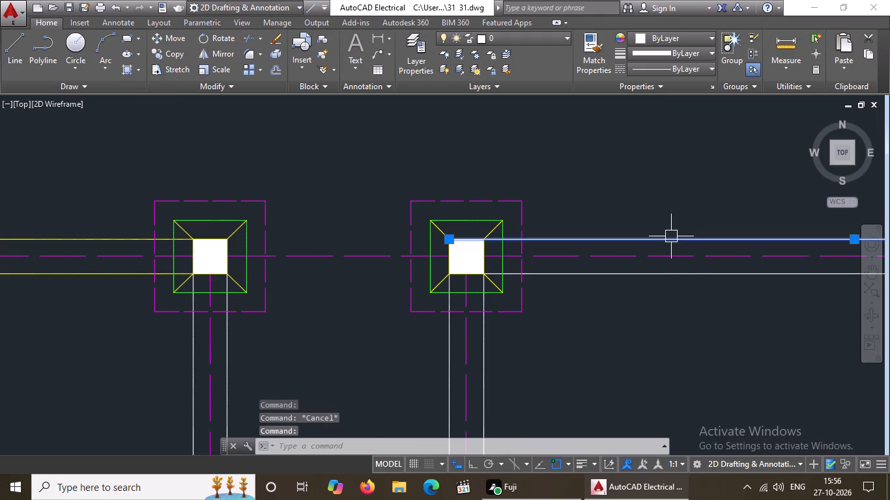
pyautogui.click(671, 33)
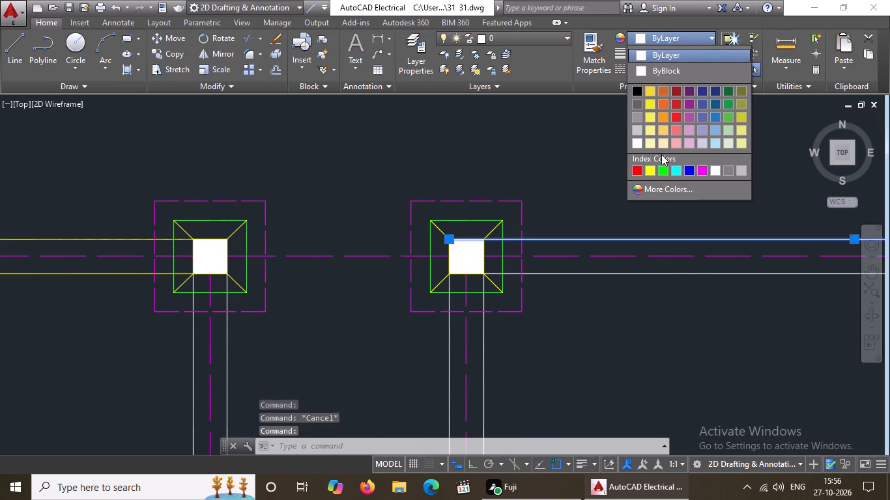
pyautogui.click(651, 171)
pyautogui.press('Escape')
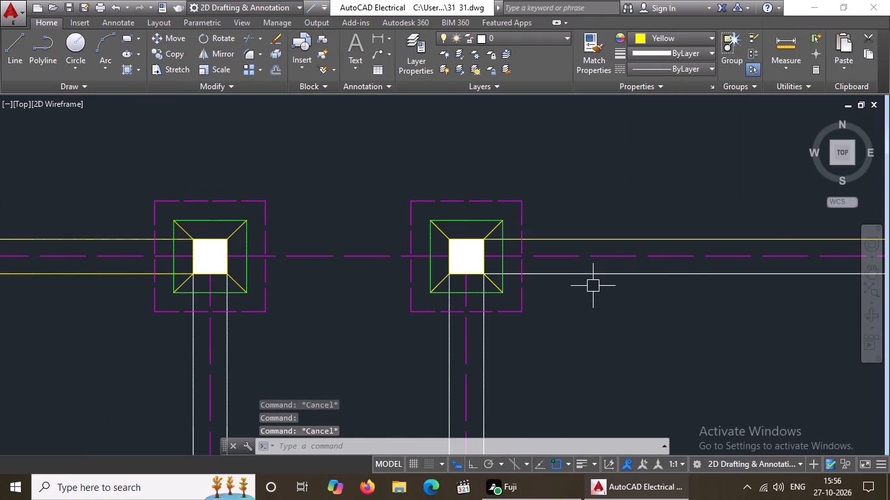
pyautogui.click(596, 280)
pyautogui.click(599, 276)
pyautogui.click(599, 276)
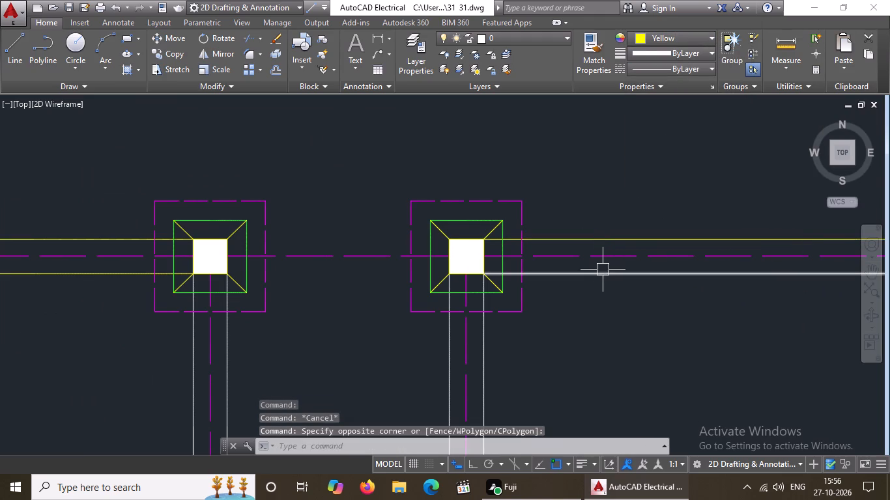
pyautogui.click(603, 269)
pyautogui.click(654, 38)
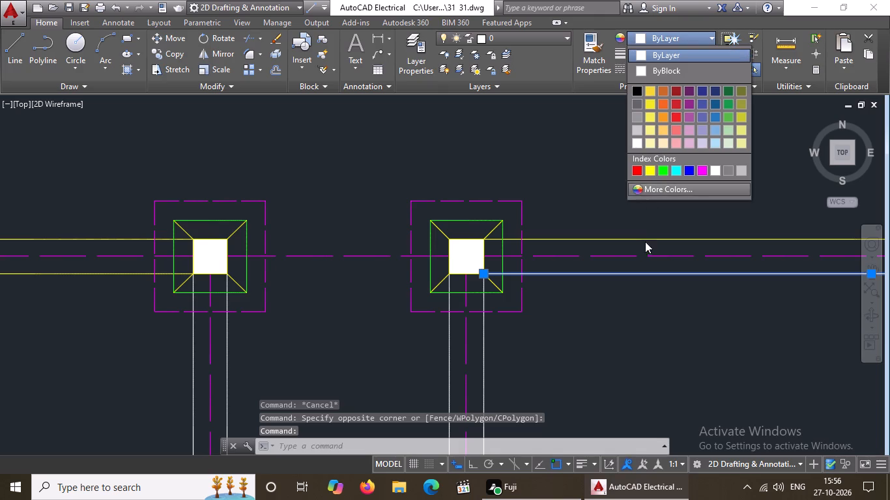
pyautogui.click(648, 167)
pyautogui.press('Escape')
# Change both solid horizontal beam lines between the fourth and last footings of the fourth row to yellow.
pyautogui.scroll(-5, 555, 277)
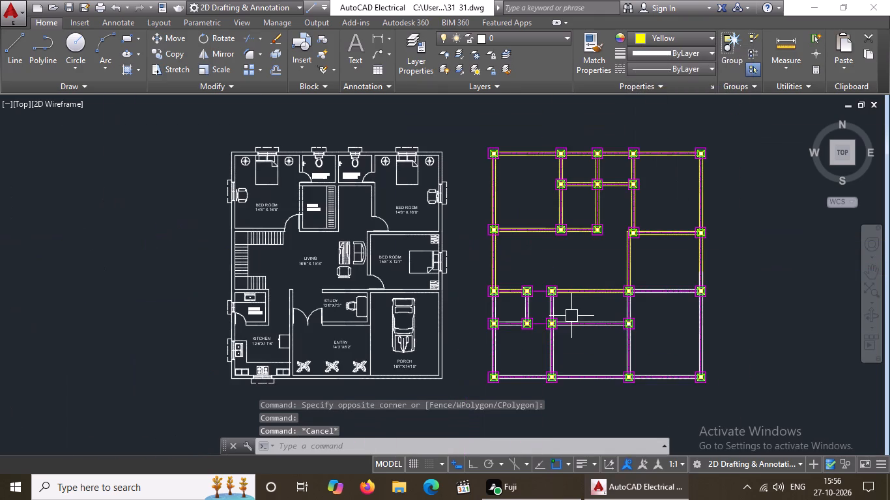
pyautogui.scroll(4, 670, 287)
pyautogui.click(655, 312)
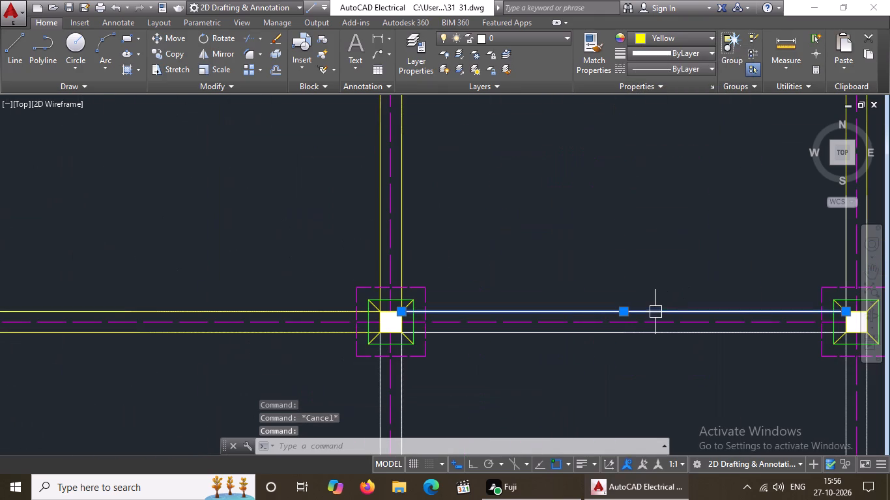
pyautogui.click(685, 40)
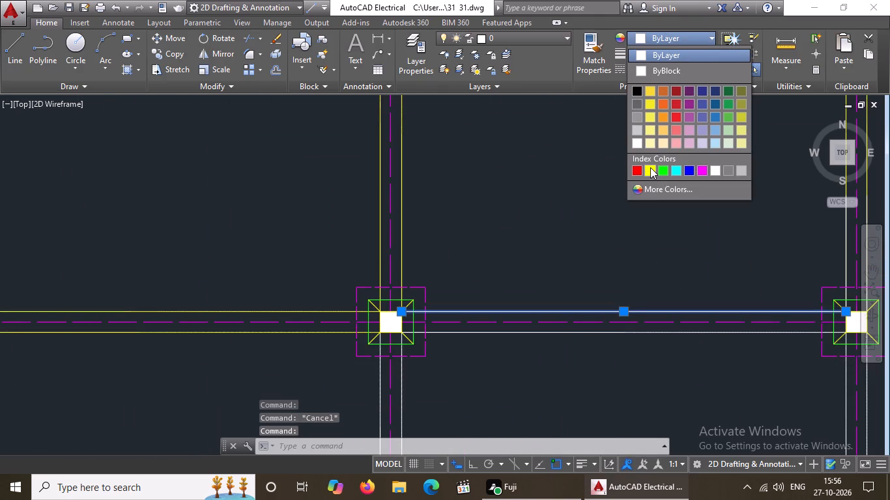
pyautogui.click(650, 167)
pyautogui.press('Escape')
pyautogui.click(650, 336)
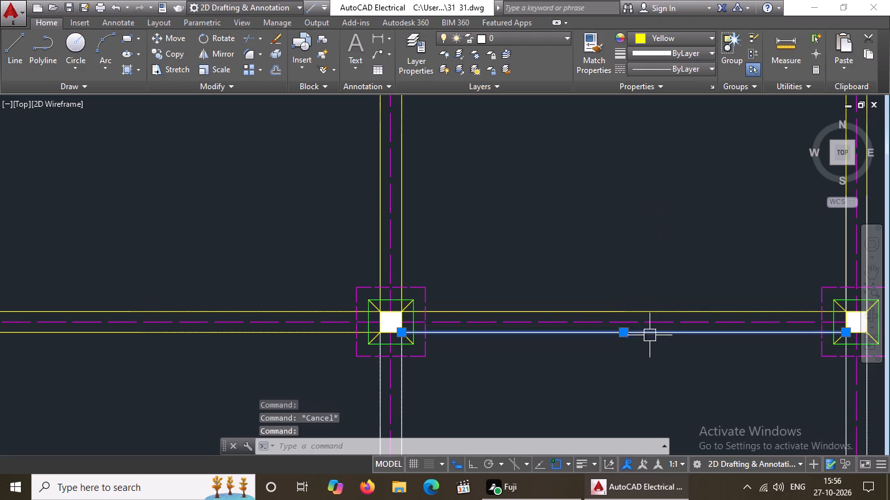
pyautogui.click(668, 42)
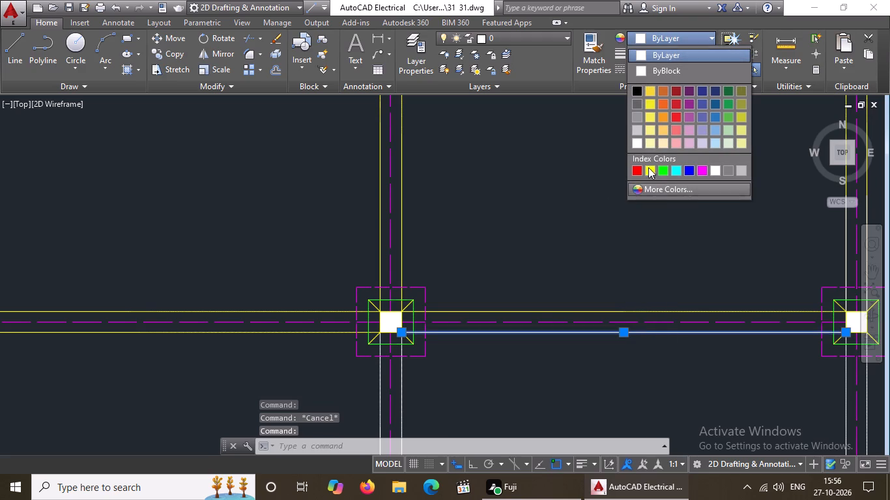
pyautogui.click(648, 165)
pyautogui.press('Escape')
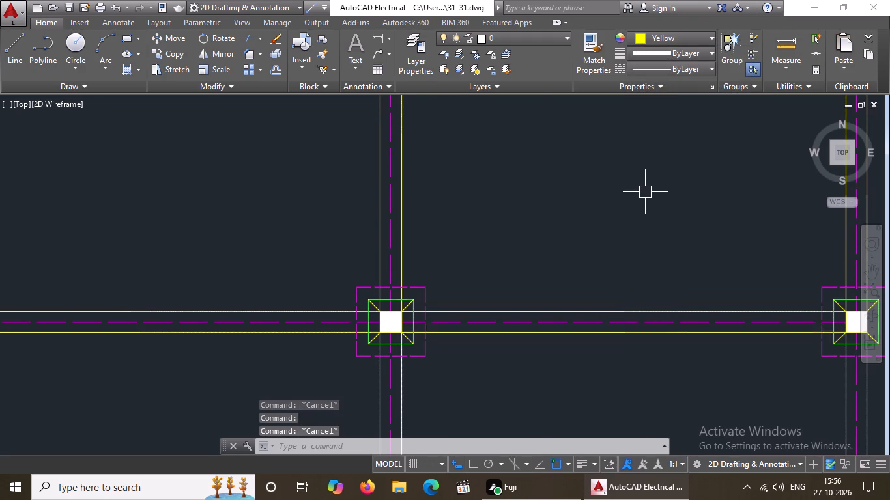
# Change both solid vertical beam lines between the first footings of the fourth and fifth rows to yellow.
pyautogui.scroll(-2, 645, 192)
pyautogui.scroll(2, 191, 286)
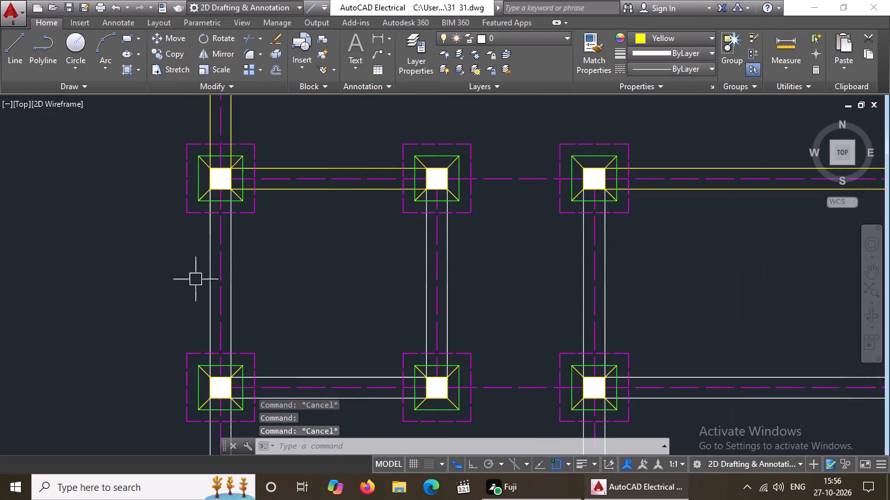
pyautogui.click(207, 262)
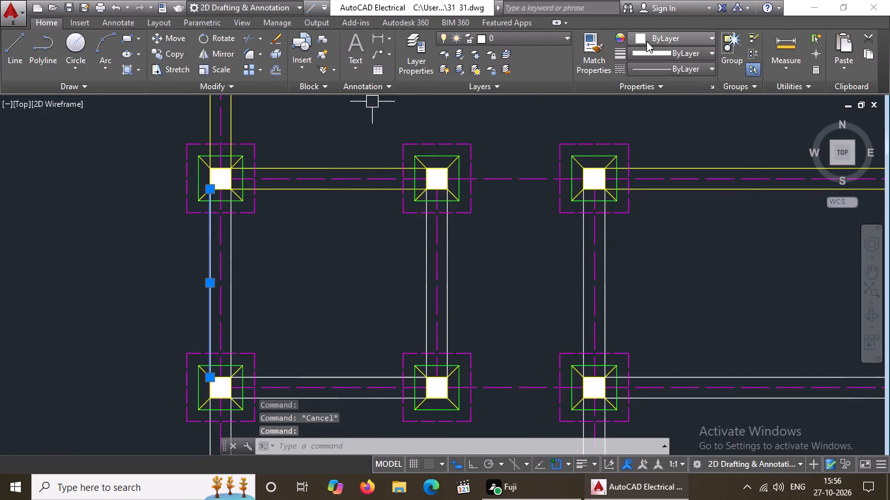
pyautogui.click(646, 41)
pyautogui.click(650, 167)
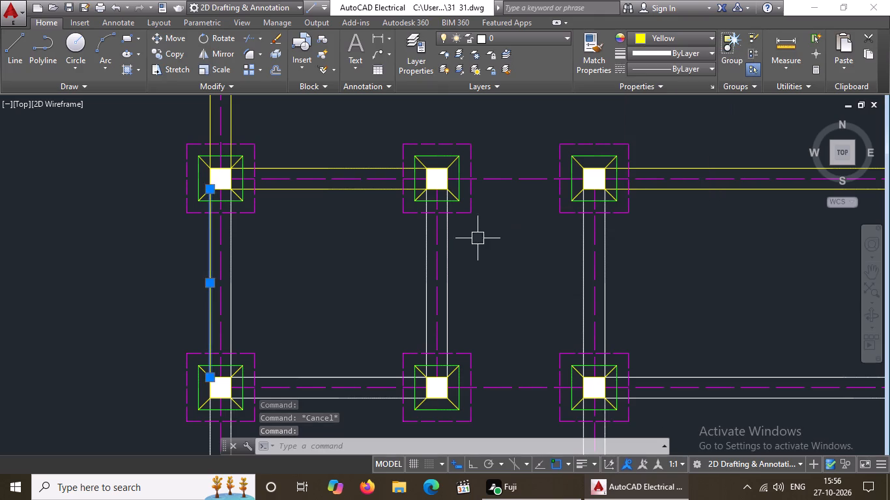
pyautogui.press('Escape')
pyautogui.click(231, 270)
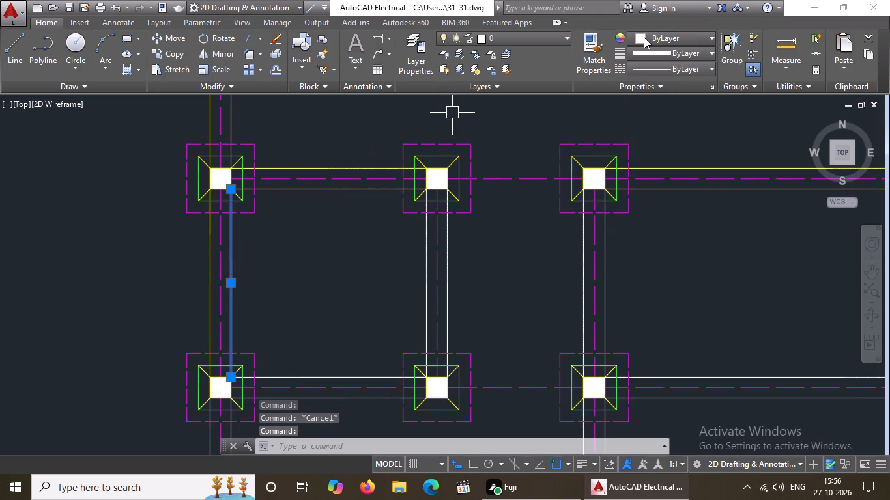
pyautogui.click(644, 37)
pyautogui.click(647, 170)
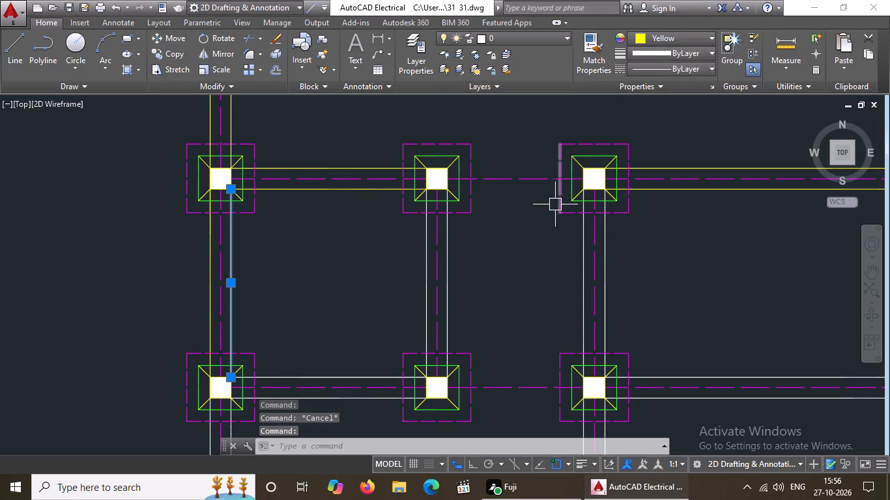
pyautogui.press('Escape')
# Change both solid vertical beam lines between the second footings of the fourth and fifth rows to yellow.
pyautogui.click(425, 255)
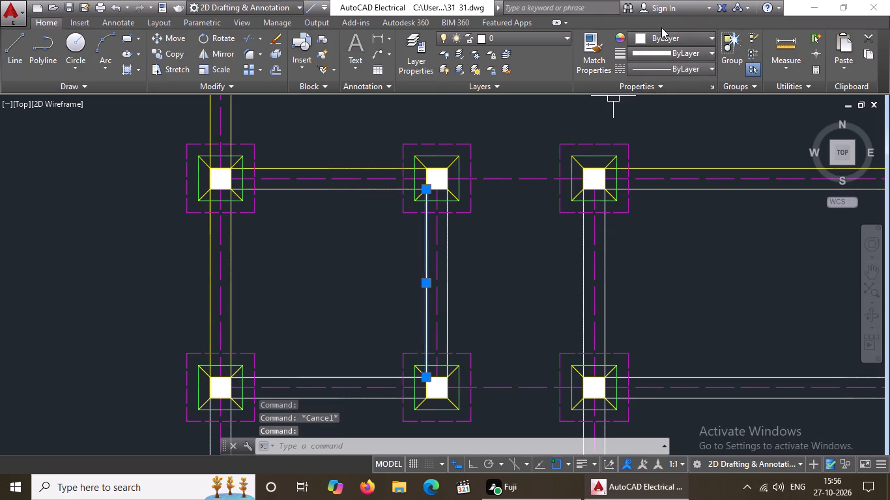
pyautogui.click(659, 41)
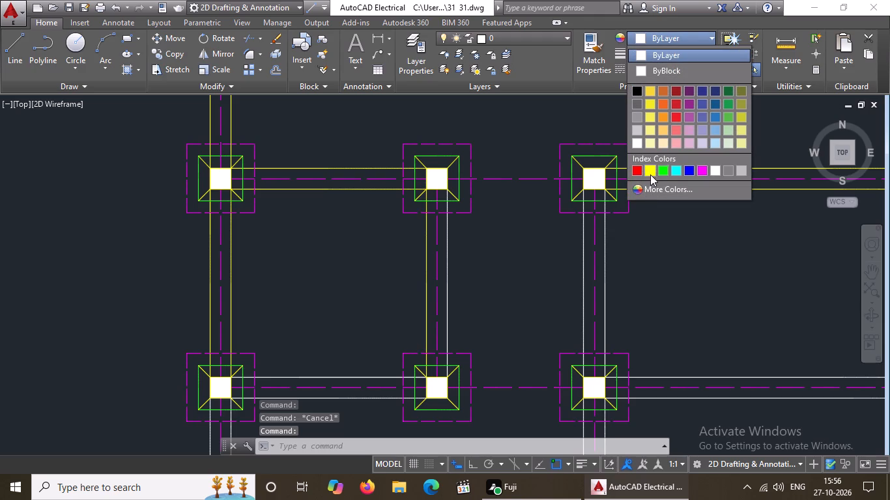
pyautogui.click(650, 168)
pyautogui.press('Escape')
pyautogui.click(450, 264)
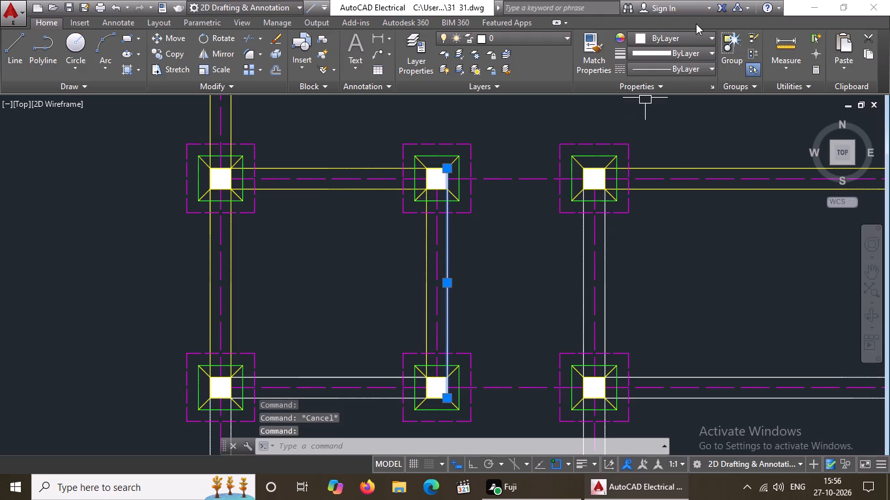
pyautogui.click(683, 35)
pyautogui.click(650, 165)
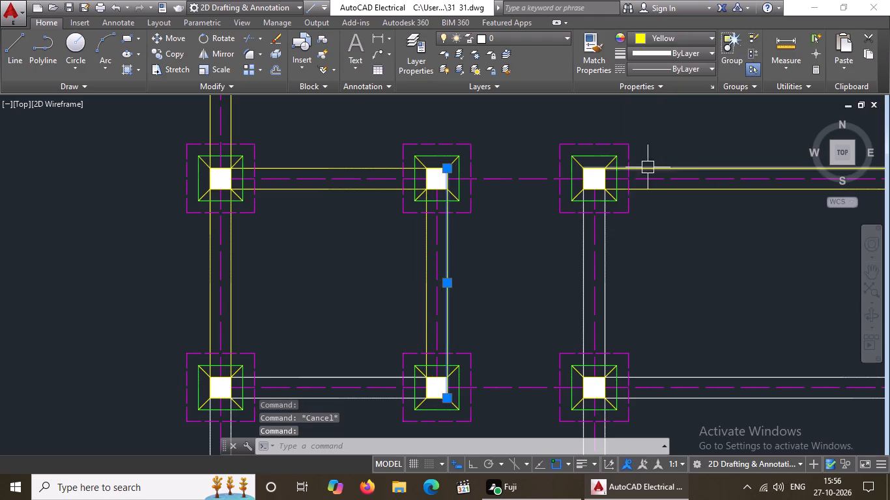
pyautogui.press('Escape')
# Change the left solid vertical beam line running down from the third footing of the fourth row to yellow.
pyautogui.click(581, 238)
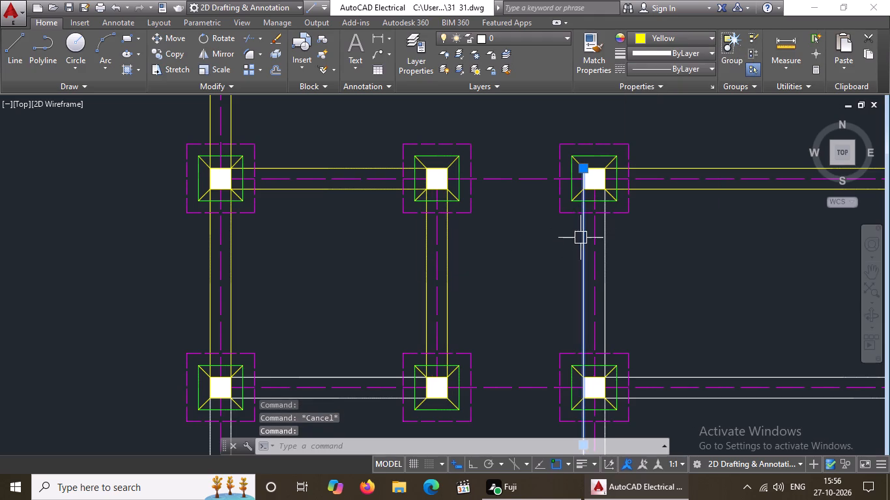
pyautogui.click(648, 42)
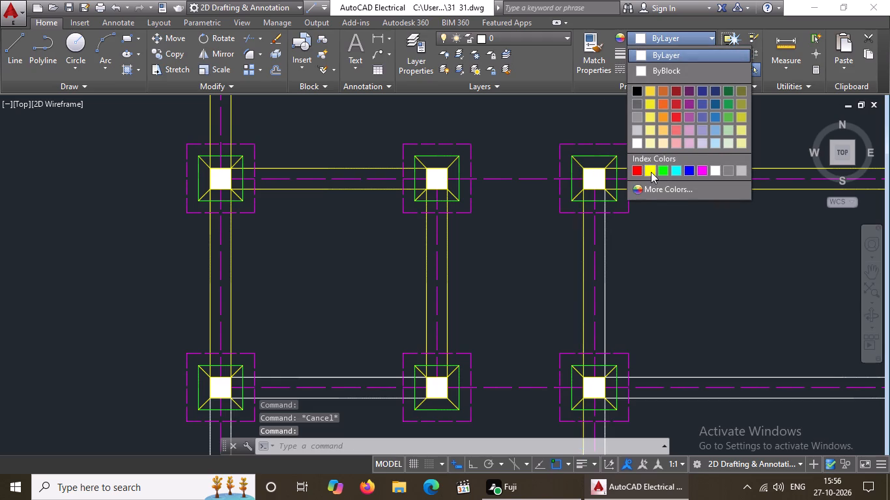
pyautogui.click(651, 171)
pyautogui.press('Escape')
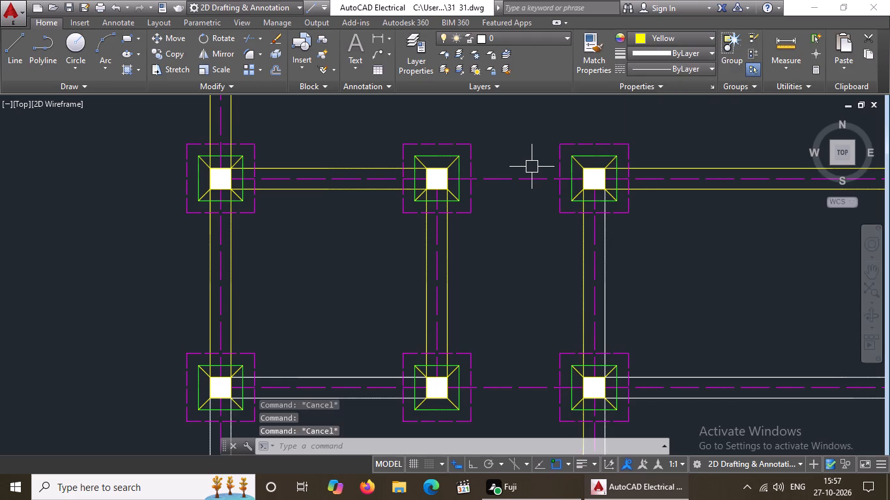
# With Ortho on, draw a 4'-10" upper beam line between the facing top column corners of the fourth row's second and third footings.
pyautogui.write(';L')
pyautogui.press('Escape')
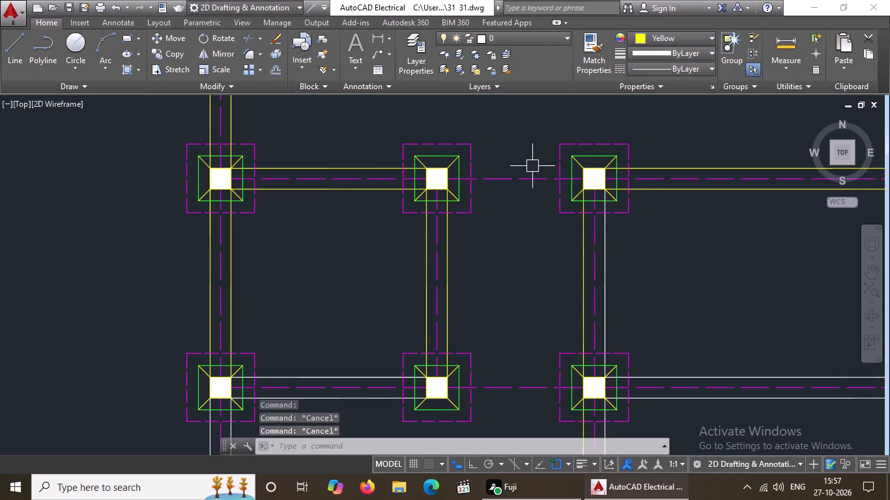
pyautogui.press('l')
pyautogui.press('space')
pyautogui.scroll(3, 450, 170)
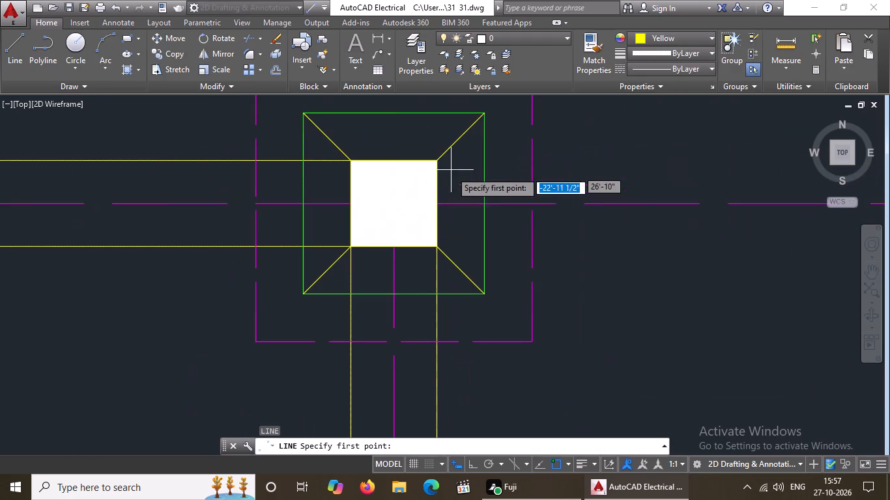
pyautogui.click(435, 163)
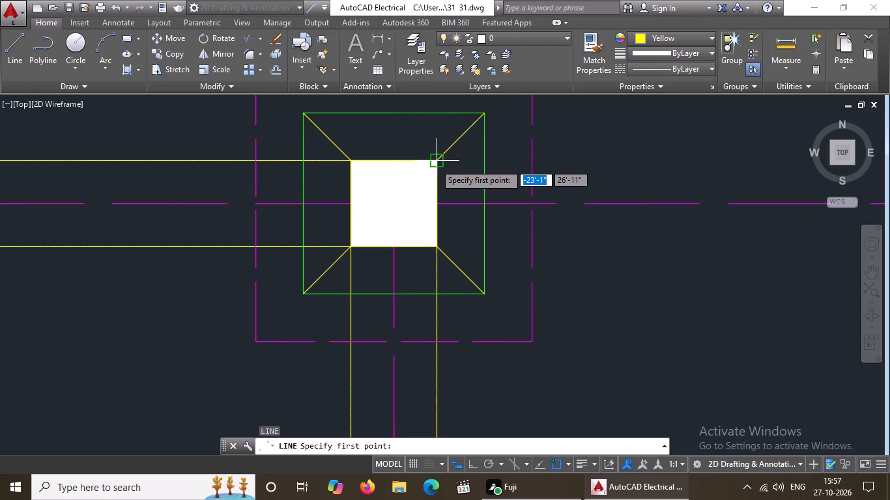
pyautogui.scroll(-2, 474, 171)
pyautogui.click(474, 465)
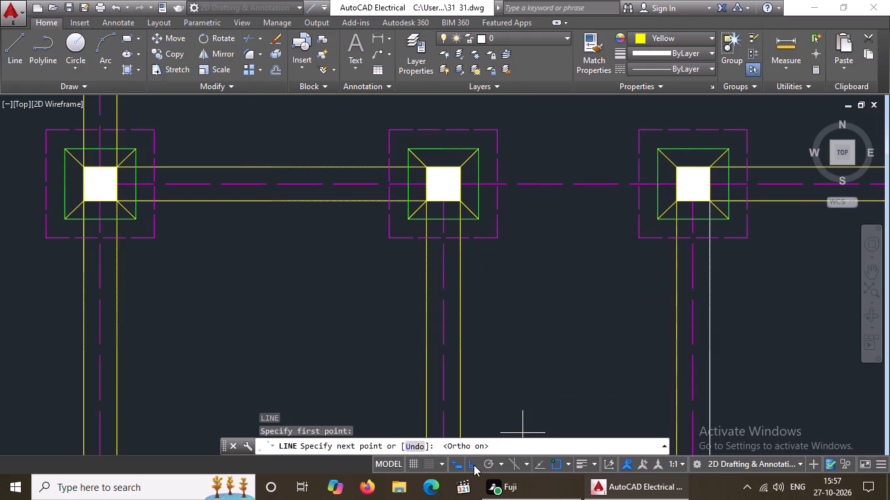
pyautogui.scroll(2, 665, 162)
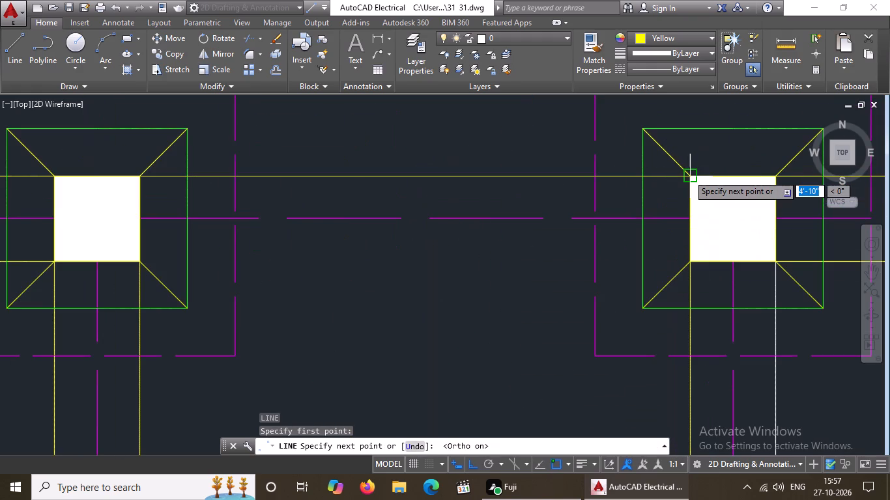
pyautogui.click(688, 174)
pyautogui.press('Escape')
# Draw the lower horizontal beam line between the facing bottom column corners of the fourth row's second and third footings.
pyautogui.press('l')
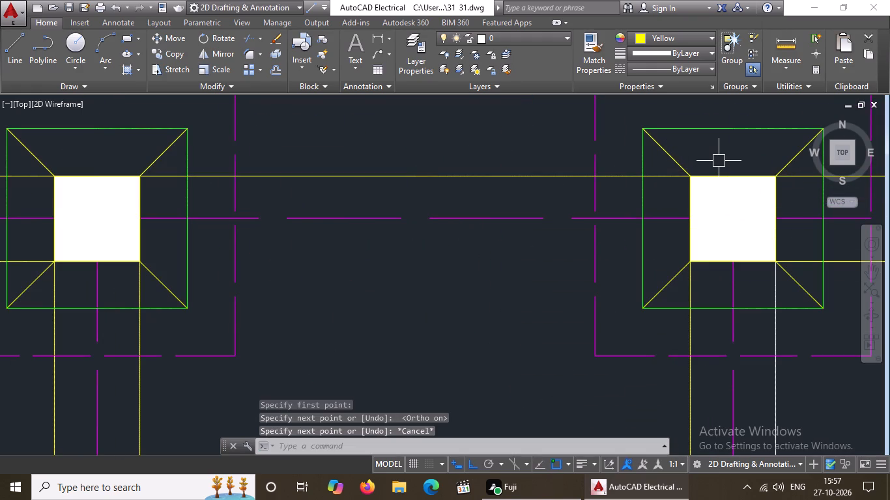
pyautogui.press('space')
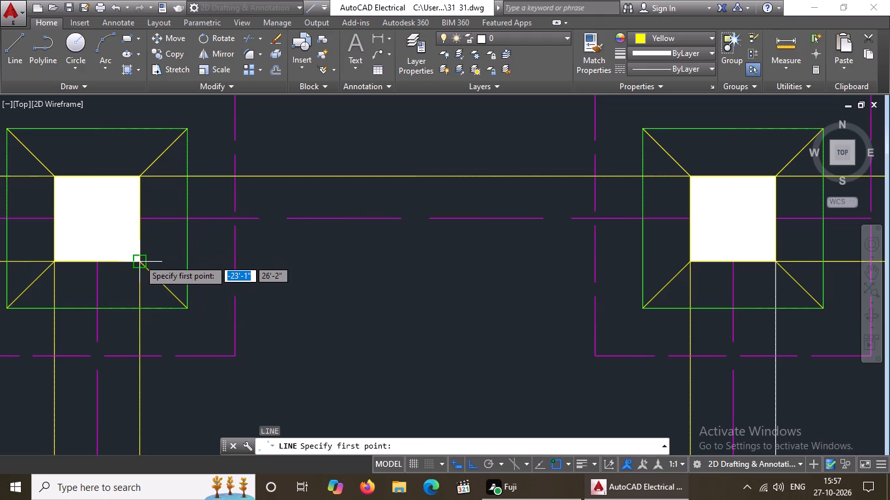
pyautogui.moveTo(141, 259); pyautogui.dragTo(149, 258)
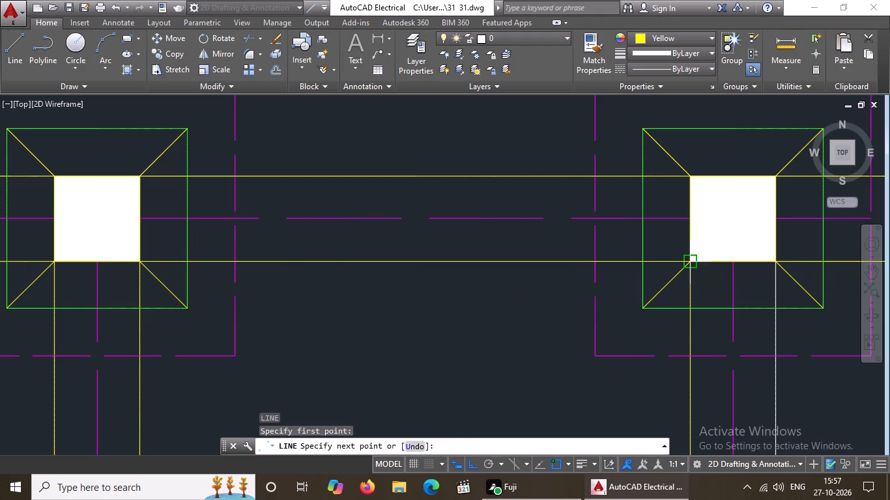
pyautogui.click(687, 264)
pyautogui.scroll(-4, 378, 265)
pyautogui.press('Escape')
# Draw the upper horizontal beam line between the facing top column corners of the fifth row's second and third footings.
pyautogui.scroll(-4, 394, 258)
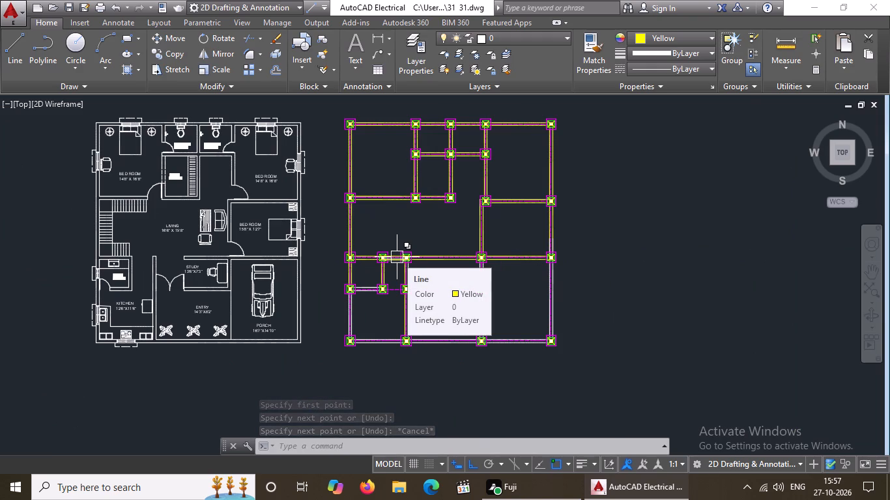
pyautogui.scroll(3, 384, 307)
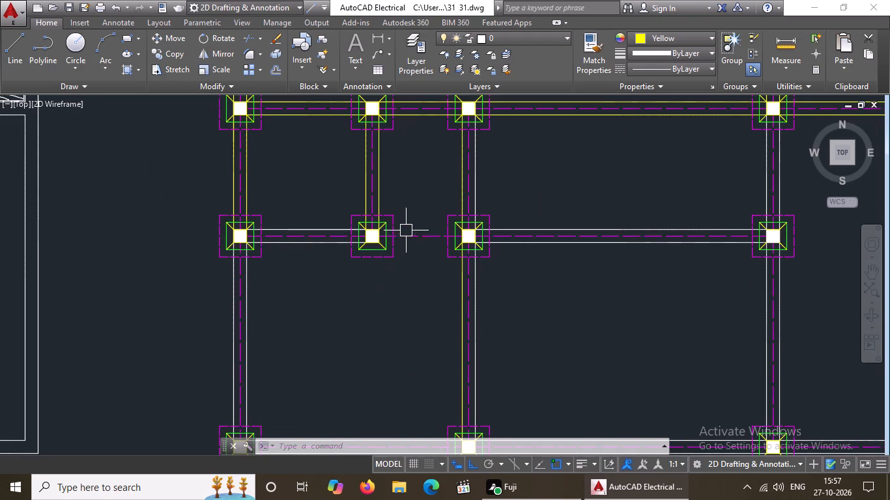
pyautogui.scroll(2, 411, 209)
pyautogui.scroll(-2, 411, 209)
pyautogui.moveTo(412, 221); pyautogui.dragTo(412, 223, button='middle')
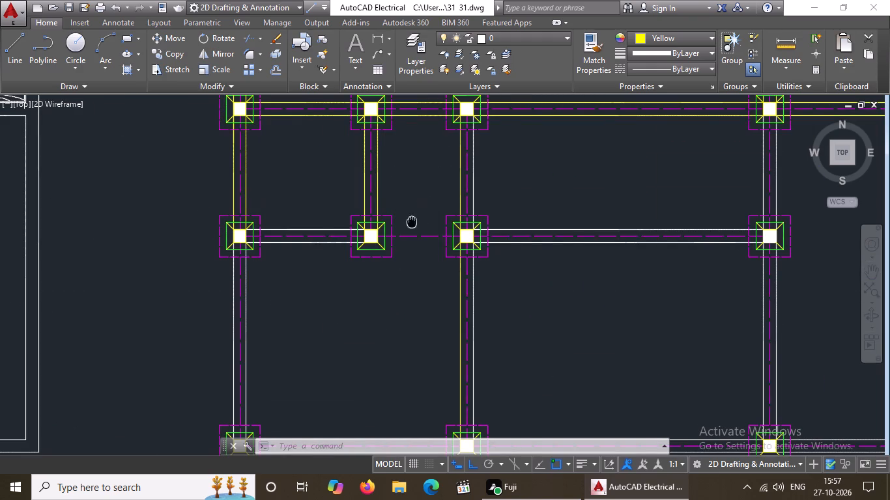
pyautogui.moveTo(412, 223); pyautogui.dragTo(412, 235, button='middle')
pyautogui.write('L')
pyautogui.press('space')
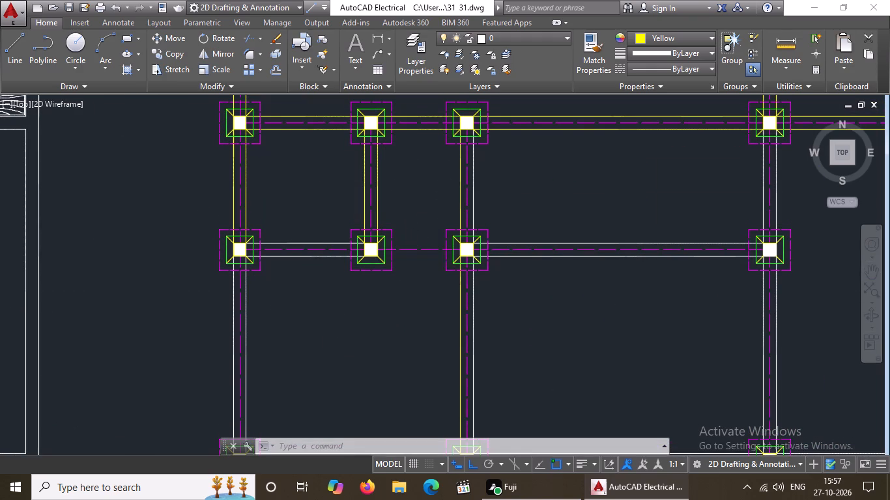
pyautogui.scroll(5, 399, 238)
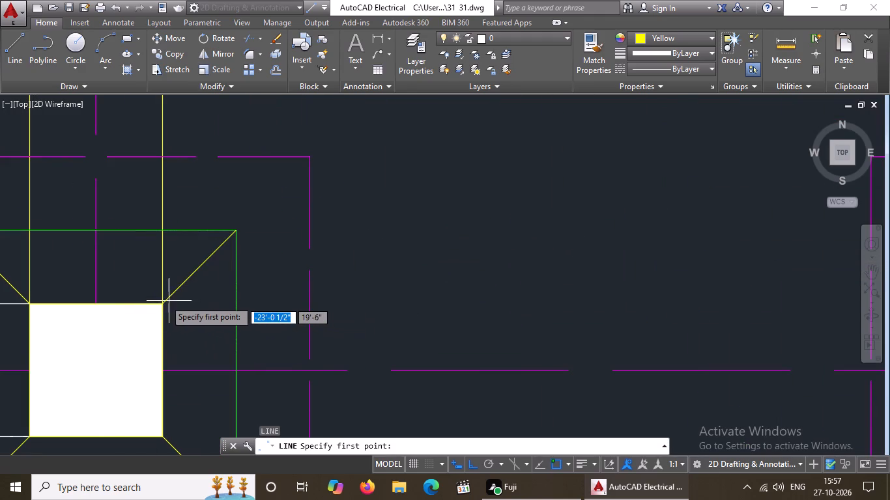
pyautogui.click(162, 303)
pyautogui.scroll(-3, 270, 298)
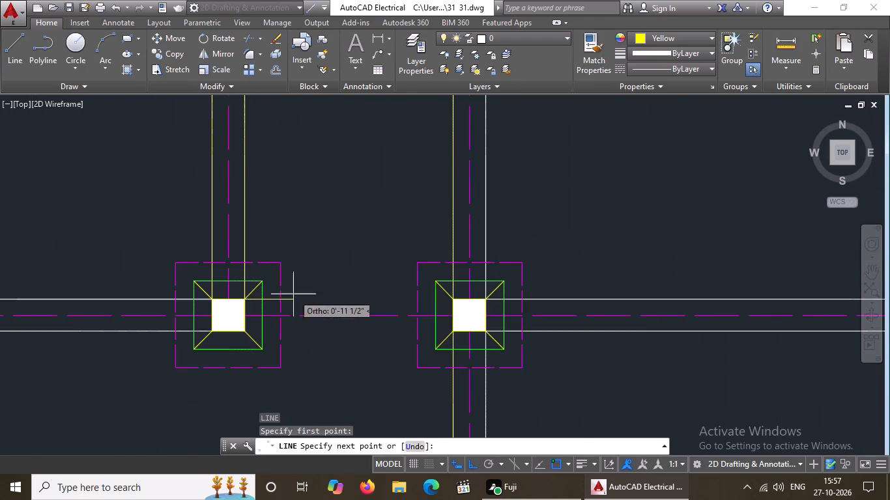
pyautogui.scroll(2, 475, 300)
pyautogui.click(418, 301)
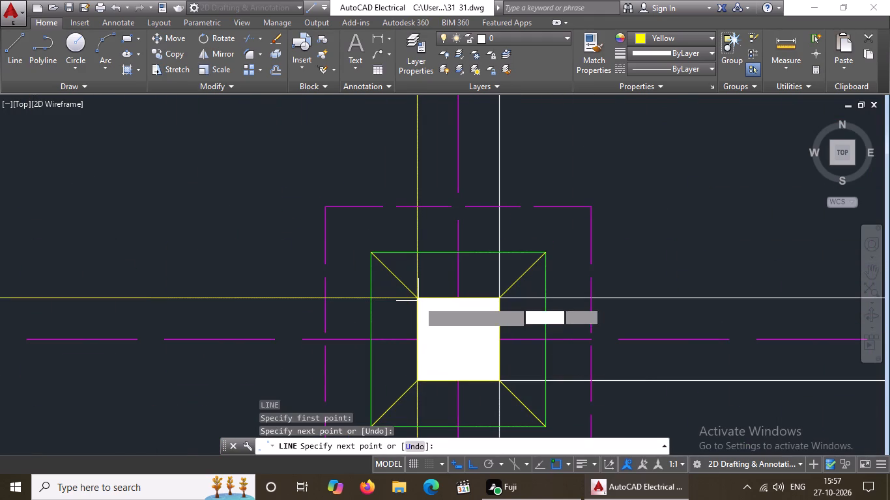
pyautogui.press('space')
# Draw the lower horizontal beam line between the facing bottom column corners of the fifth row's second and third footings.
pyautogui.write('L')
pyautogui.press('space')
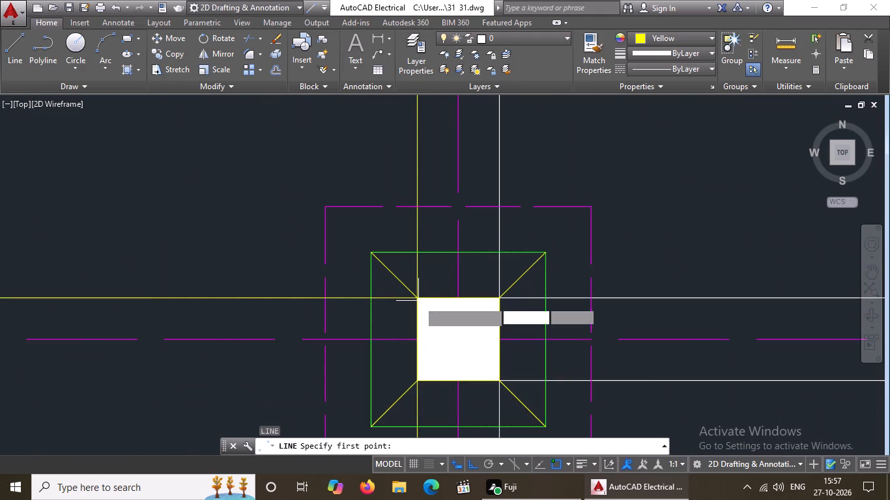
pyautogui.scroll(-3, 339, 333)
pyautogui.scroll(3, 235, 357)
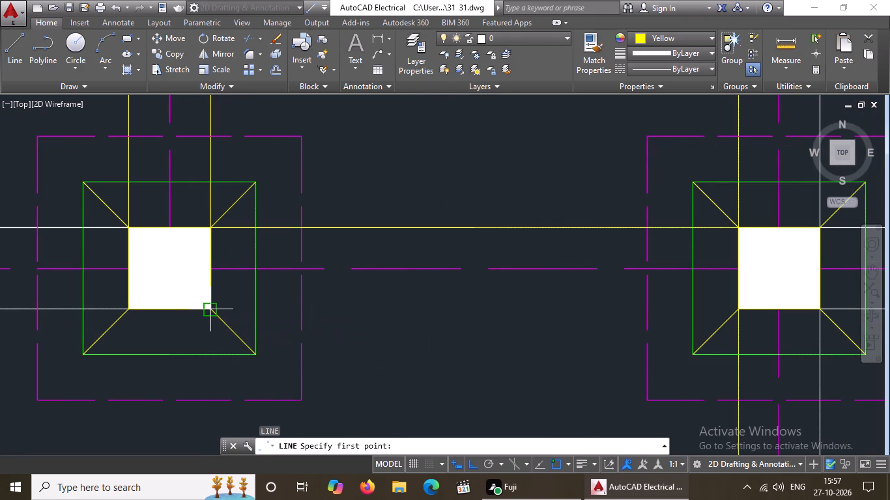
pyautogui.click(210, 310)
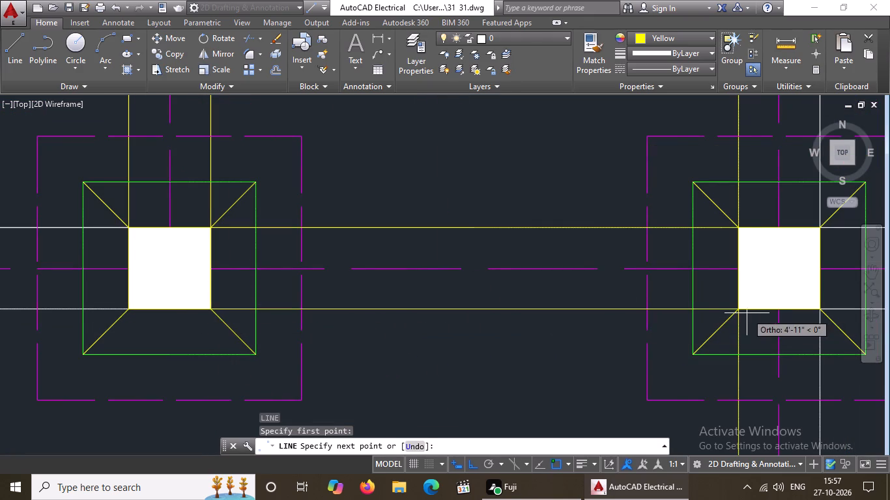
pyautogui.click(737, 310)
pyautogui.scroll(-6, 700, 315)
pyautogui.press('Escape')
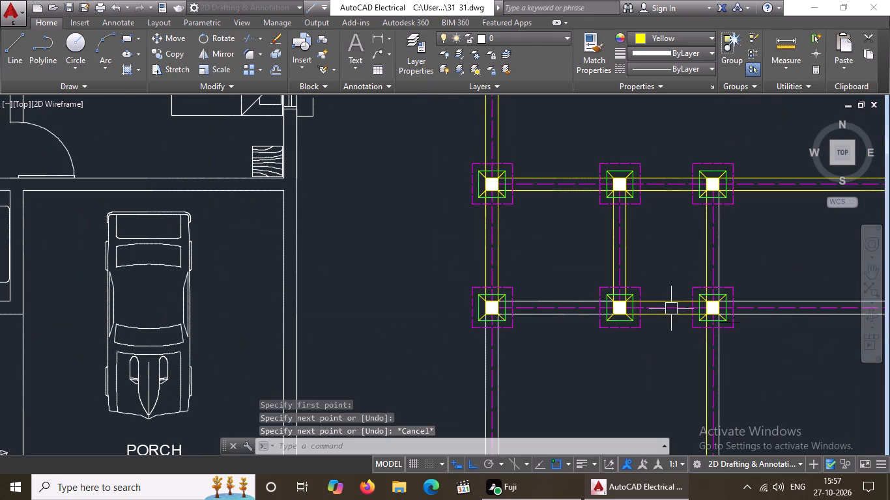
# Change both solid horizontal beam lines between the fifth row's first and second footings to yellow.
pyautogui.scroll(-3, 549, 297)
pyautogui.scroll(6, 541, 299)
pyautogui.click(539, 339)
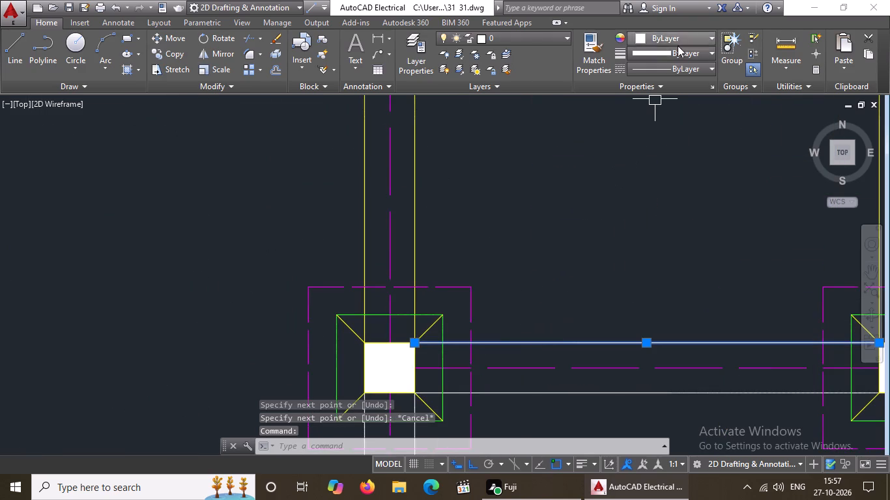
pyautogui.click(680, 38)
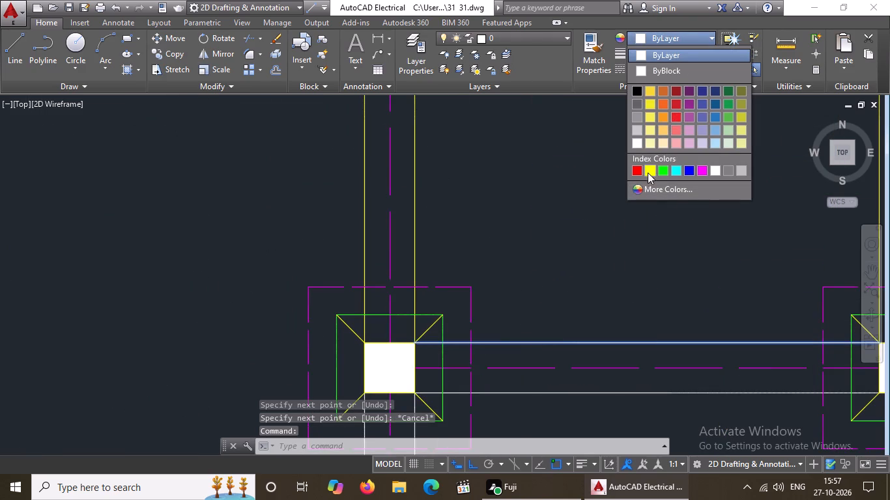
pyautogui.click(648, 167)
pyautogui.press('Escape')
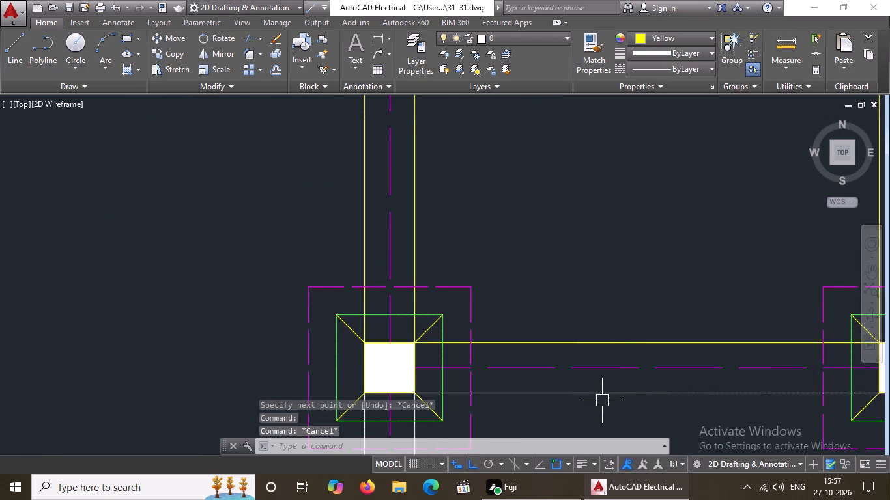
pyautogui.press('Escape')
pyautogui.click(601, 394)
pyautogui.click(663, 32)
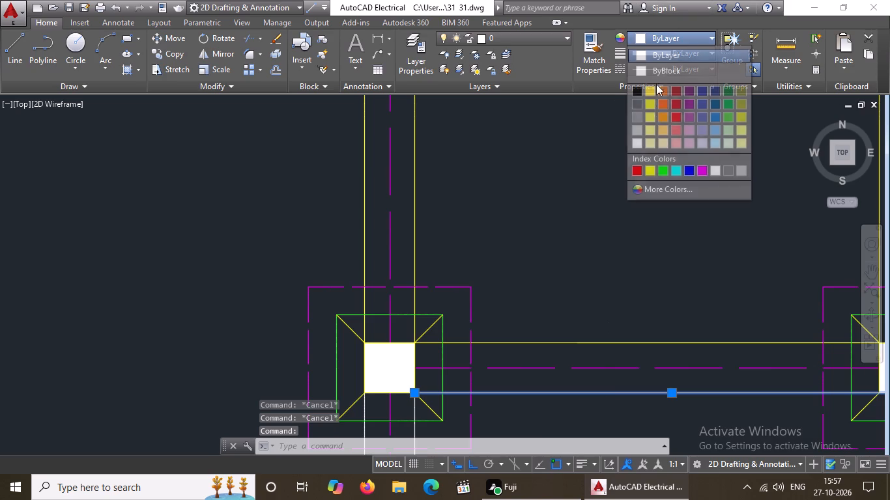
pyautogui.click(651, 170)
pyautogui.press('Escape')
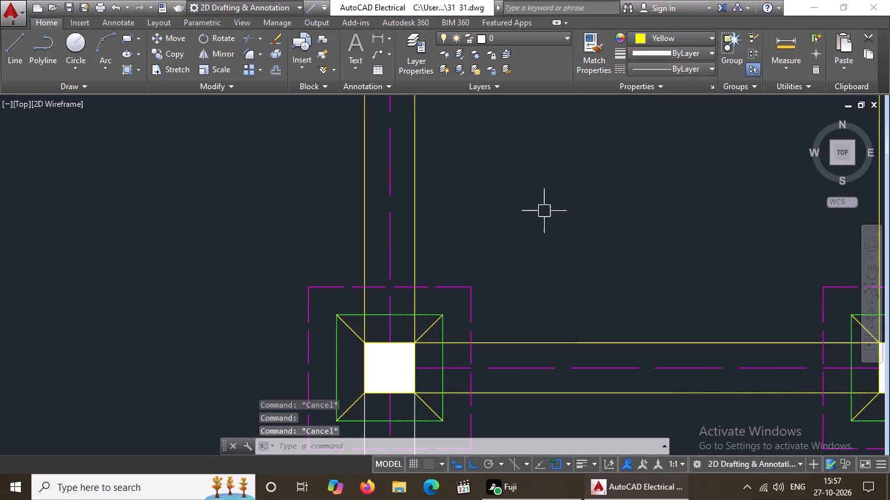
# Change both solid horizontal beam lines between the fifth row's third and fourth footings to yellow.
pyautogui.scroll(-4, 549, 208)
pyautogui.scroll(4, 711, 227)
pyautogui.click(698, 233)
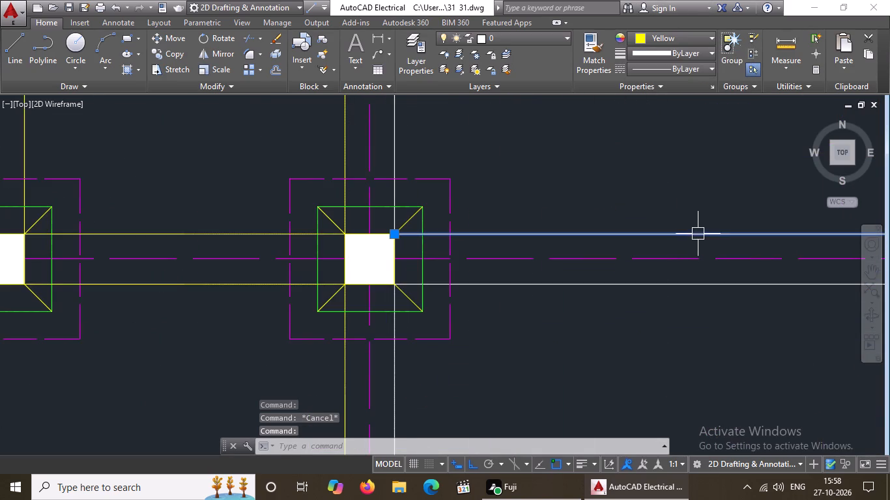
pyautogui.click(674, 42)
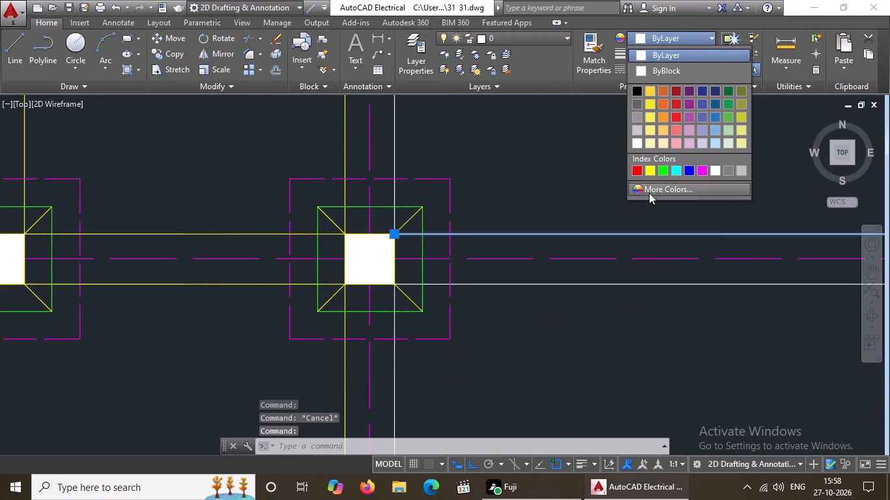
pyautogui.click(648, 165)
pyautogui.press('Escape')
pyautogui.click(607, 288)
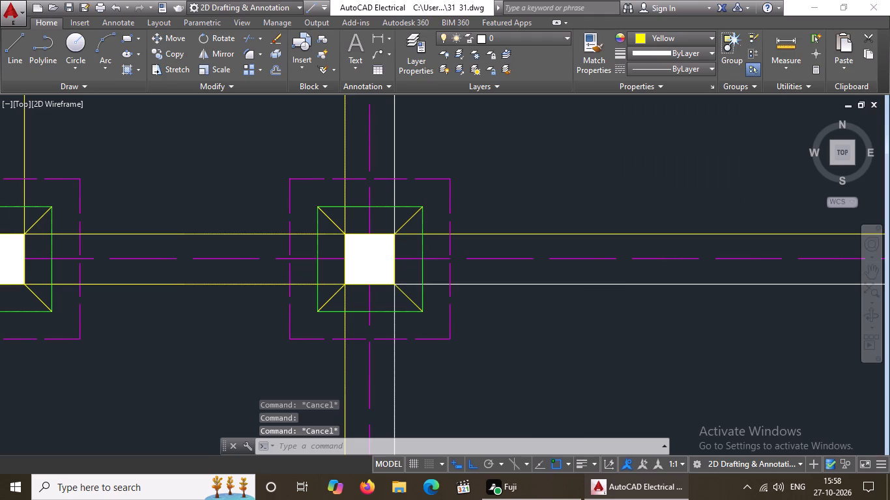
pyautogui.click(646, 36)
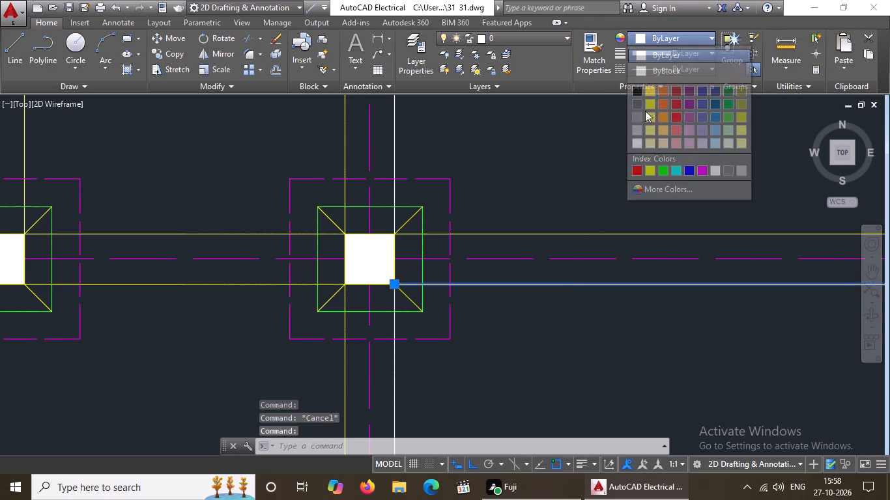
pyautogui.click(651, 167)
pyautogui.press('Escape')
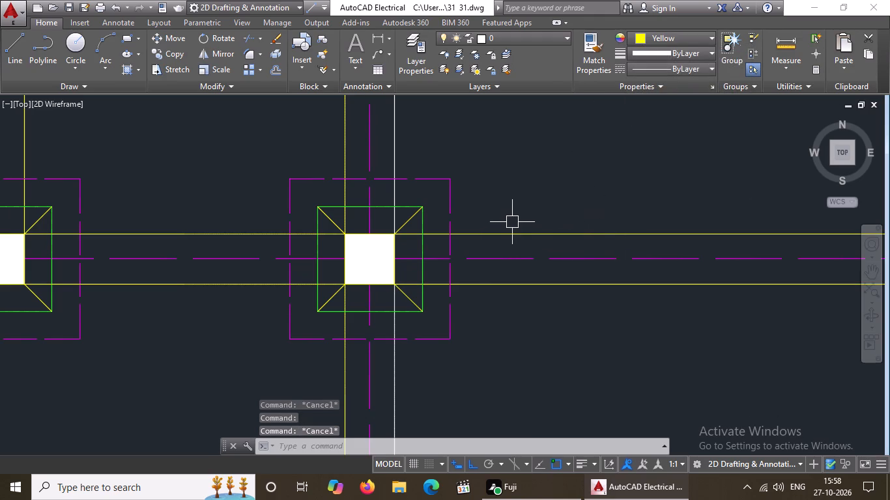
# Change both solid vertical beam lines between the first footings of the fifth row and the bottom row to yellow.
pyautogui.scroll(-3, 511, 221)
pyautogui.press('Escape')
pyautogui.scroll(-3, 517, 245)
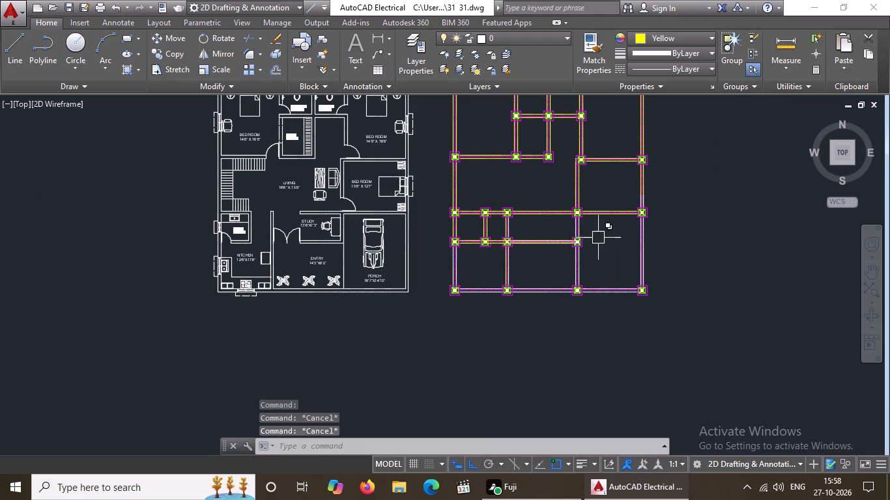
pyautogui.scroll(3, 466, 273)
pyautogui.scroll(3, 410, 257)
pyautogui.click(459, 229)
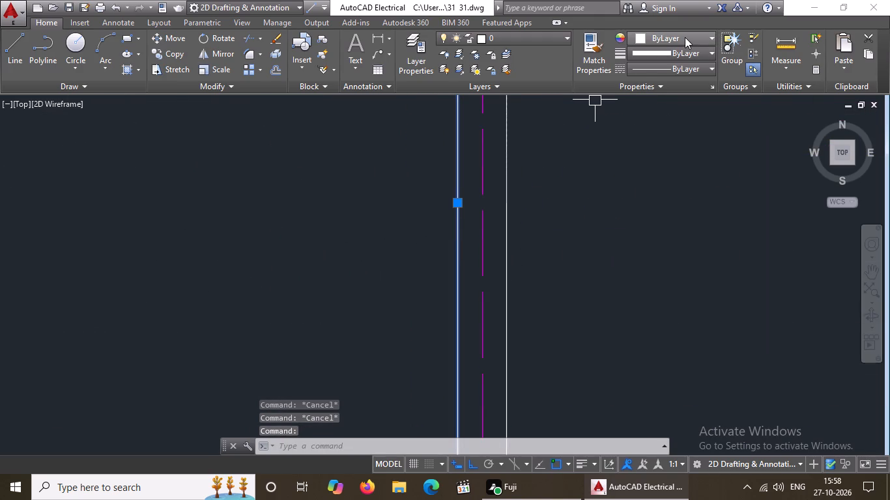
pyautogui.click(685, 37)
pyautogui.click(652, 169)
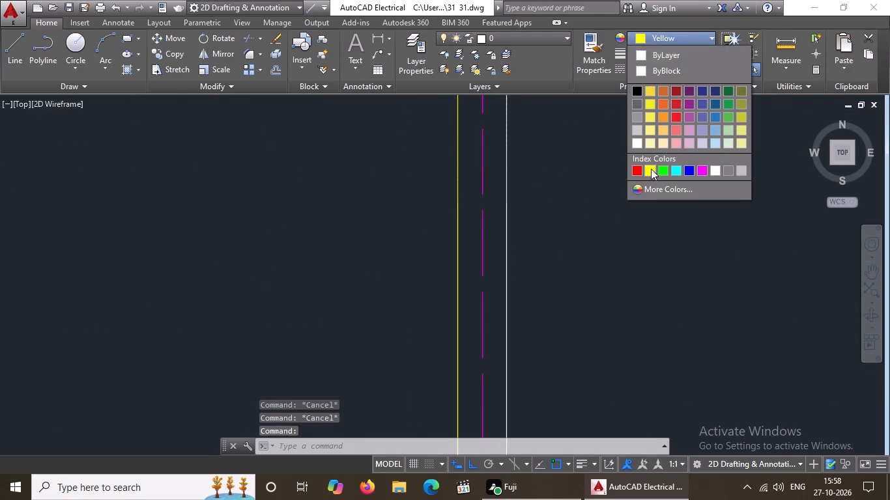
pyautogui.press('Escape')
pyautogui.click(500, 215)
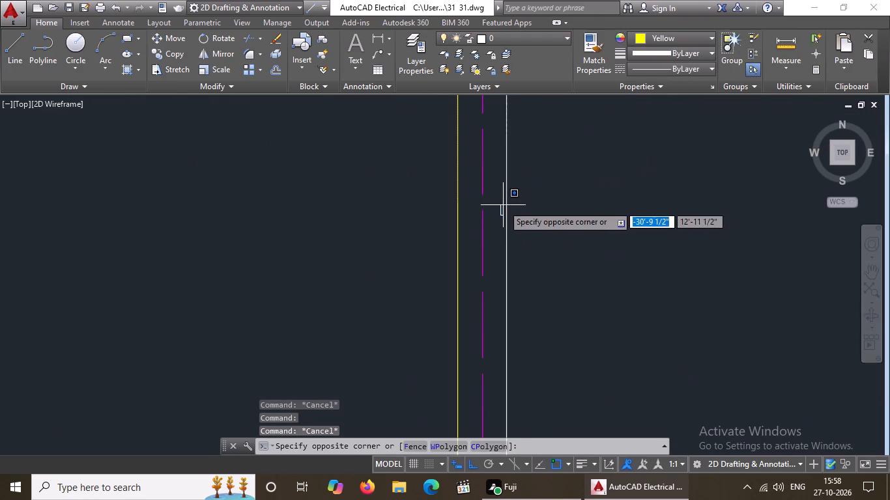
pyautogui.click(510, 195)
pyautogui.moveTo(520, 174); pyautogui.dragTo(509, 184)
pyautogui.click(500, 195)
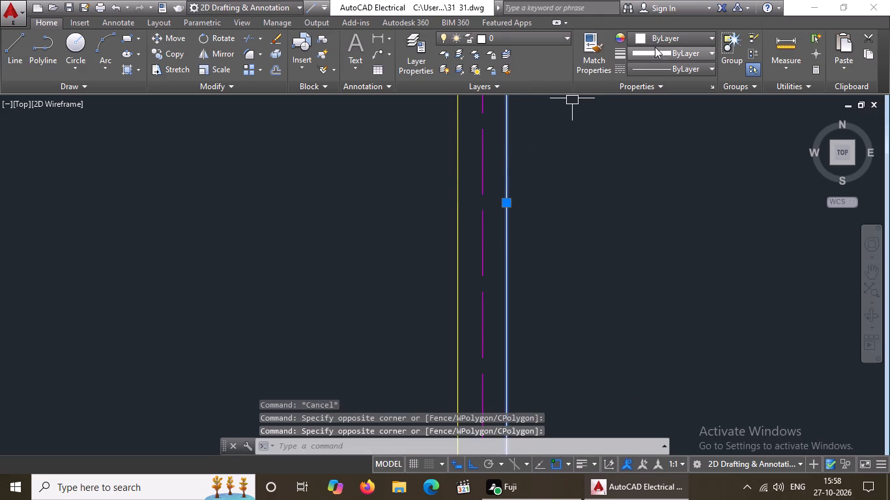
pyautogui.click(682, 32)
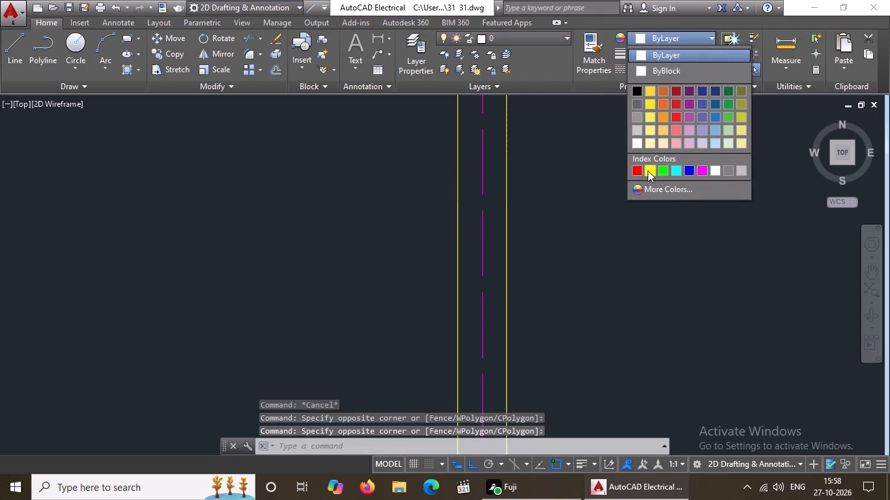
pyautogui.click(648, 170)
pyautogui.press('Escape')
# Change the bottom row's upper beam line between its first and second footings and its full-length lower beam line to yellow.
pyautogui.scroll(-4, 517, 215)
pyautogui.scroll(3, 564, 270)
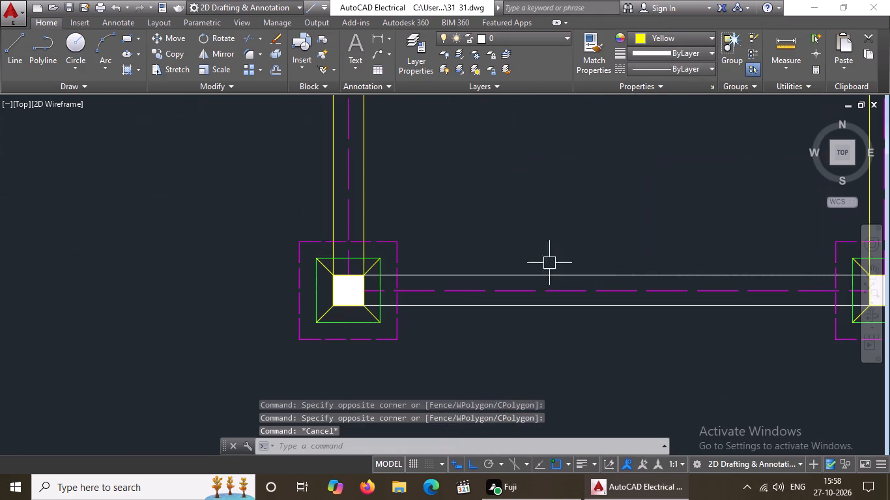
pyautogui.click(545, 272)
pyautogui.click(669, 35)
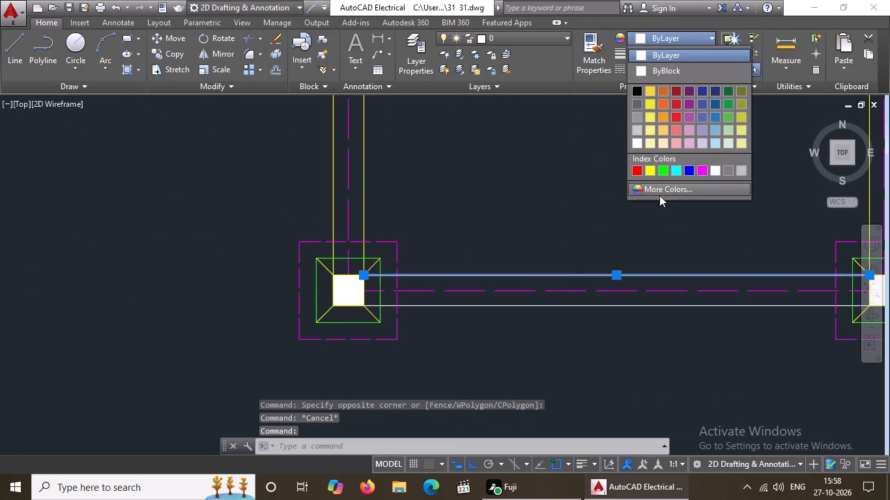
pyautogui.click(649, 169)
pyautogui.press('Escape')
pyautogui.click(502, 311)
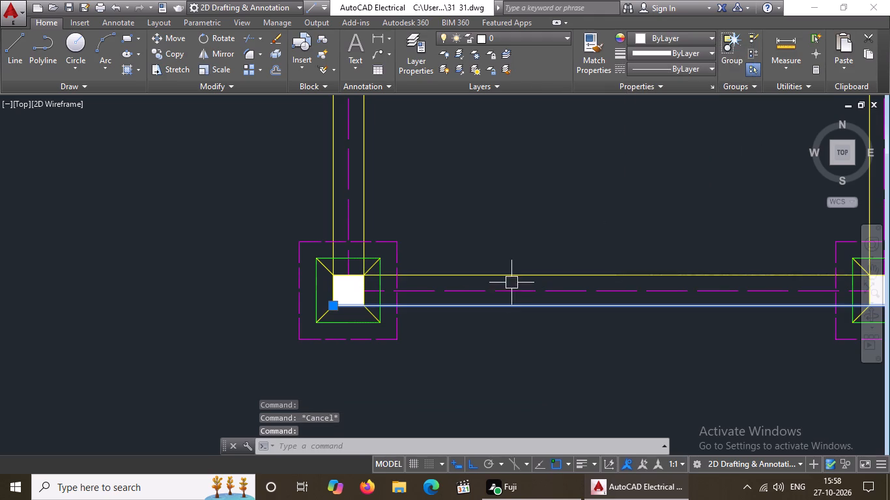
pyautogui.click(663, 38)
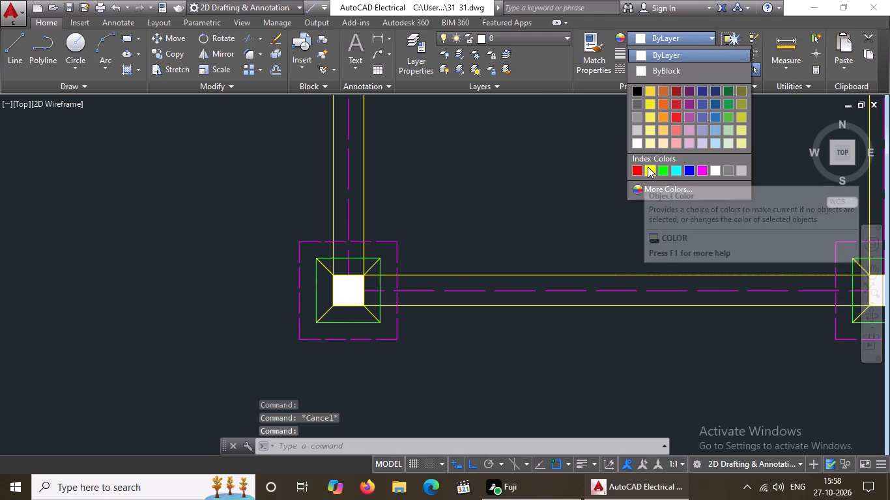
pyautogui.click(648, 167)
pyautogui.press('Escape')
# Change the bottom row's upper beam line running from the second footing past the third to the fourth to yellow.
pyautogui.scroll(-4, 470, 271)
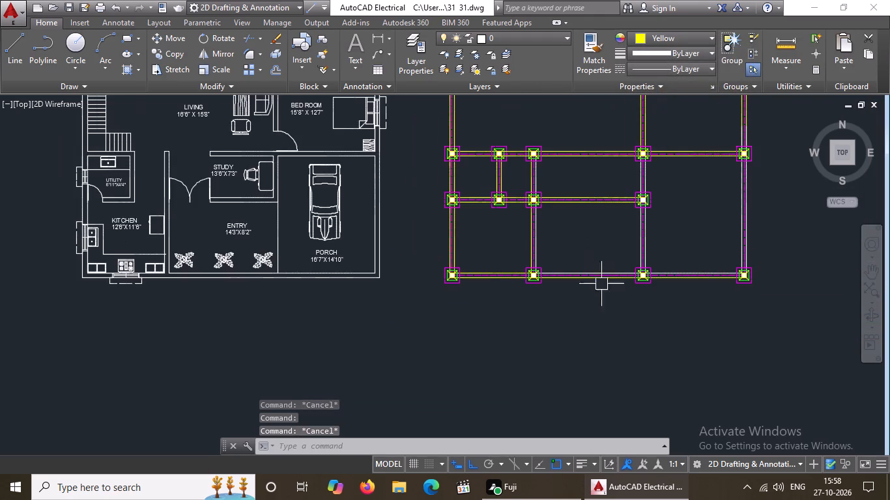
pyautogui.scroll(3, 604, 294)
pyautogui.click(532, 209)
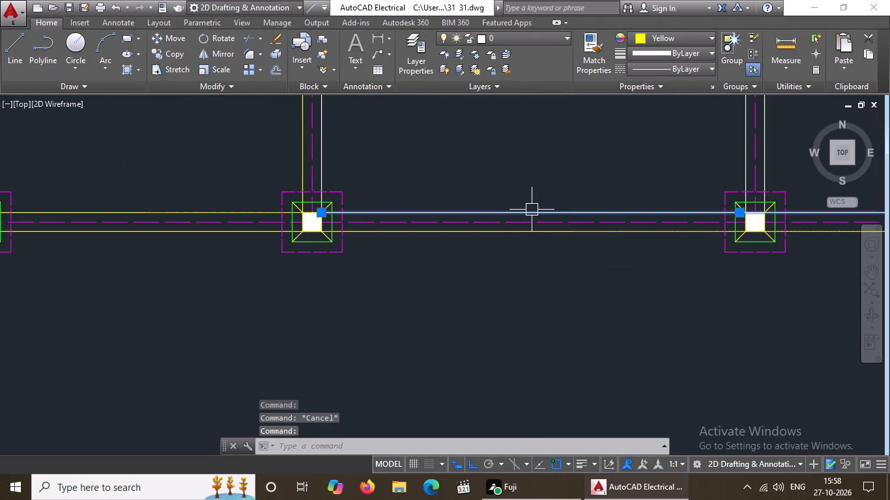
pyautogui.click(651, 38)
pyautogui.click(650, 171)
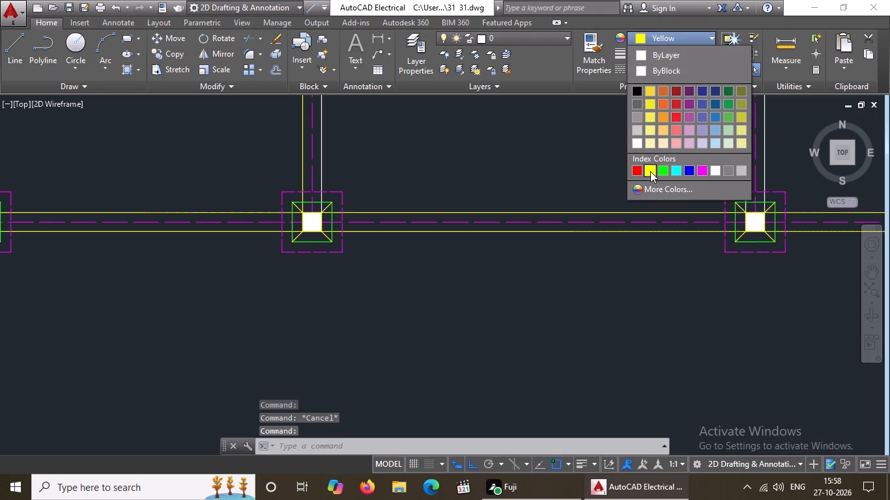
pyautogui.press('Escape')
# Change both solid vertical beam lines between the bottom row's third footing and the fifth row's fourth footing to yellow.
pyautogui.scroll(-2, 577, 252)
pyautogui.scroll(2, 633, 186)
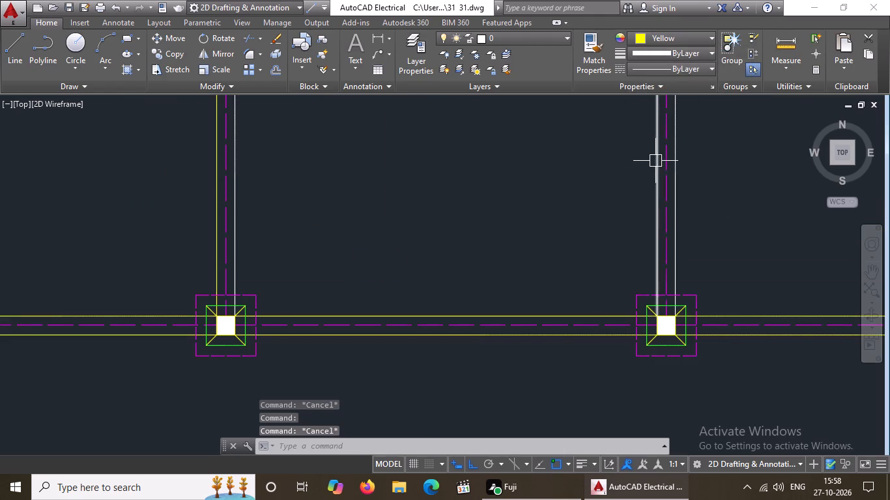
pyautogui.click(657, 159)
pyautogui.click(675, 34)
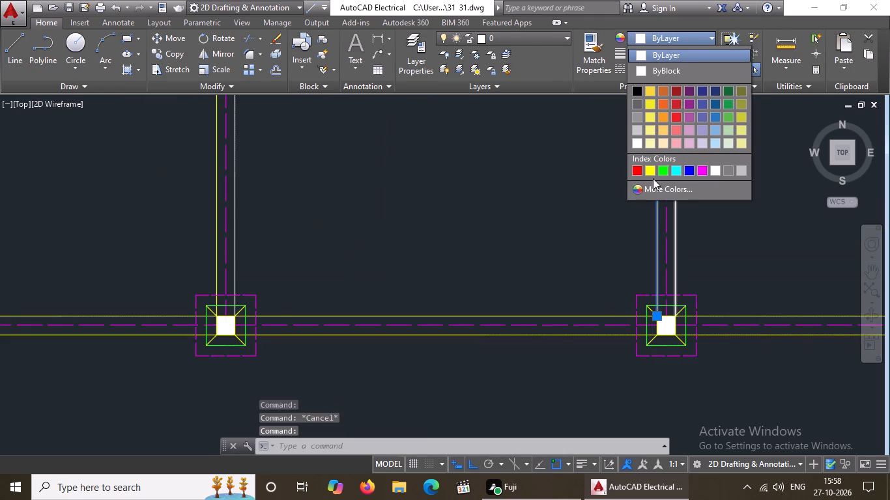
pyautogui.click(650, 171)
pyautogui.press('Escape')
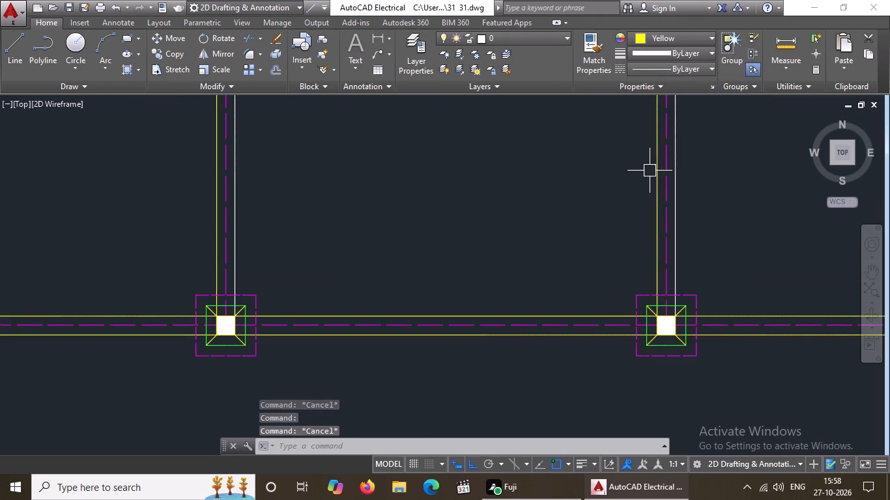
pyautogui.click(678, 185)
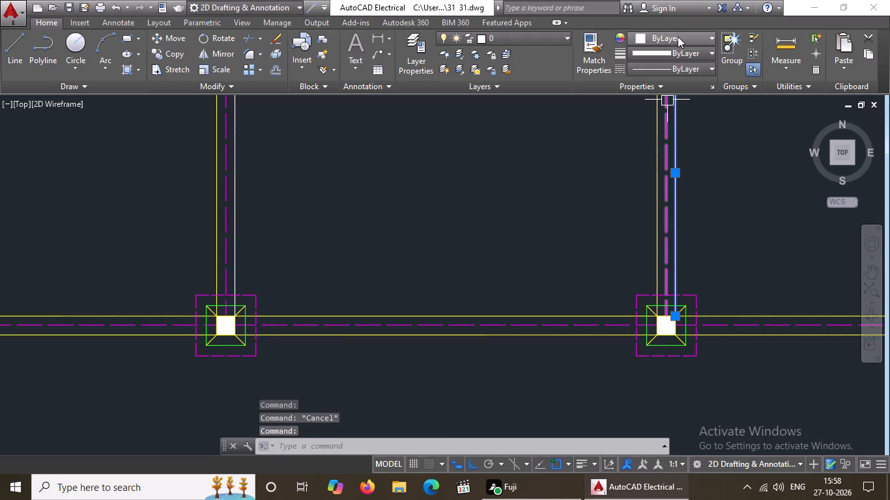
pyautogui.click(678, 36)
pyautogui.click(649, 170)
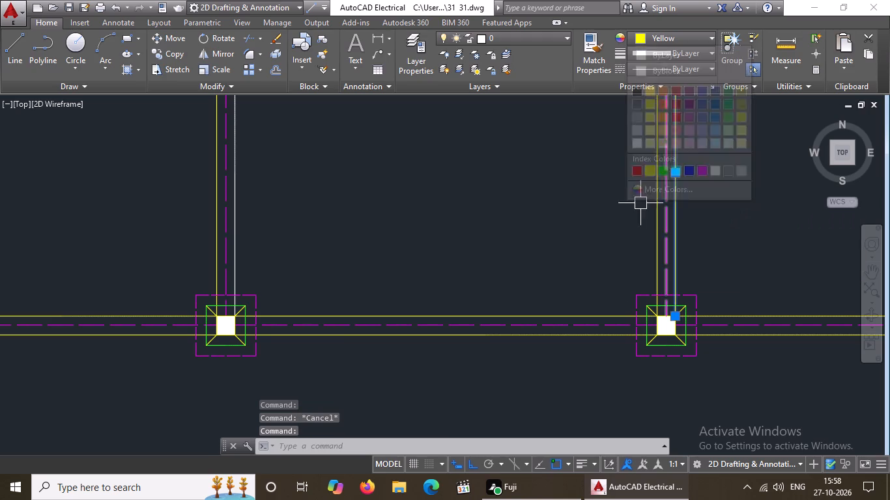
pyautogui.press('Escape')
# Change both solid vertical beam lines between the fourth footings of the fifth row and the row above to yellow.
pyautogui.scroll(-4, 616, 231)
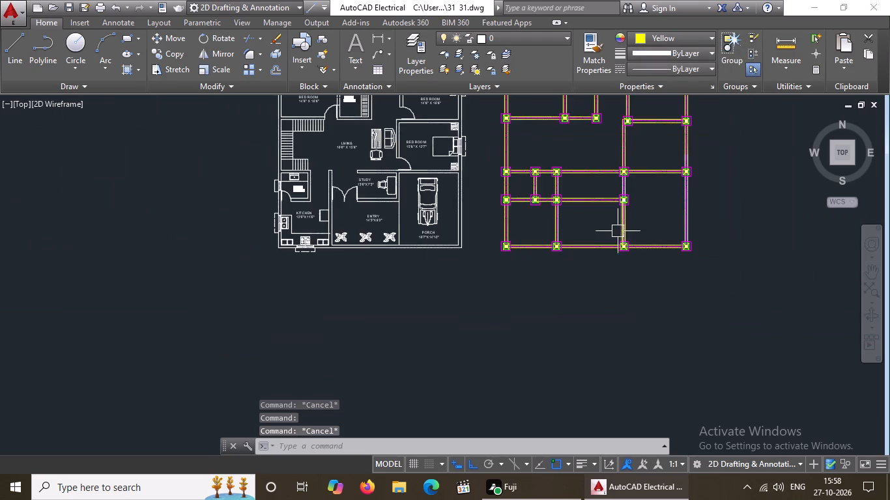
pyautogui.scroll(2, 698, 186)
pyautogui.scroll(3, 513, 184)
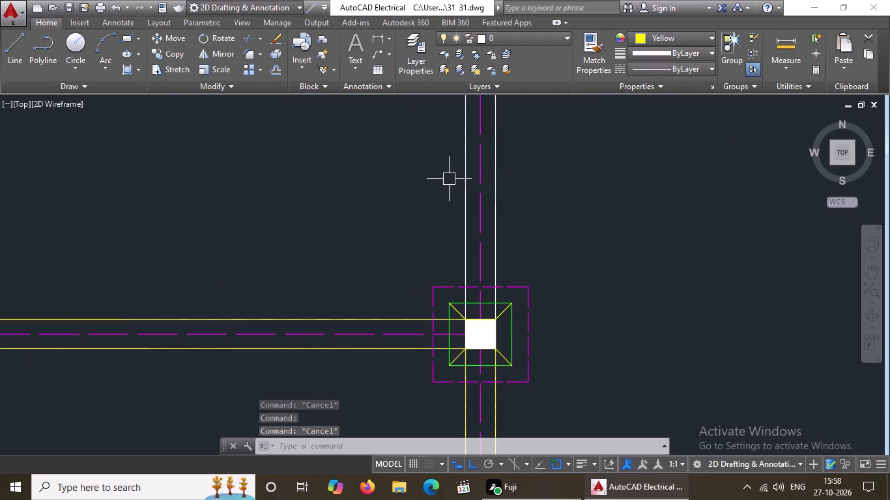
pyautogui.click(461, 169)
pyautogui.click(656, 37)
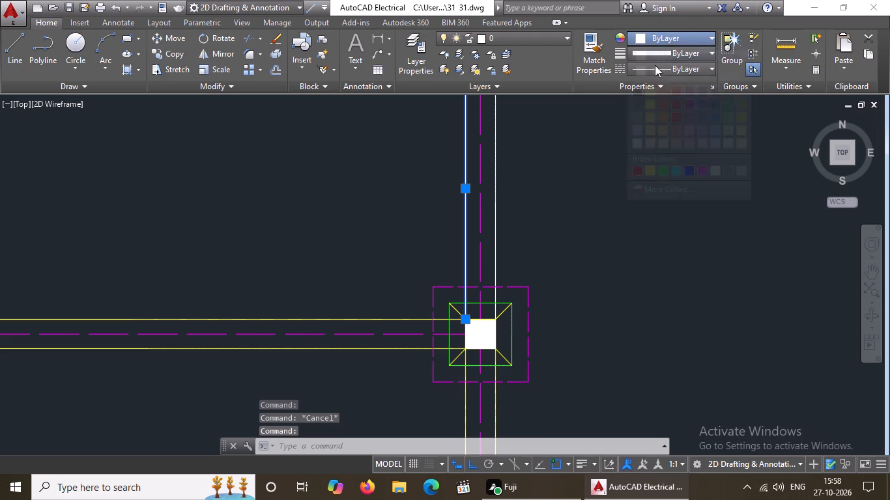
pyautogui.click(652, 169)
pyautogui.press('Escape')
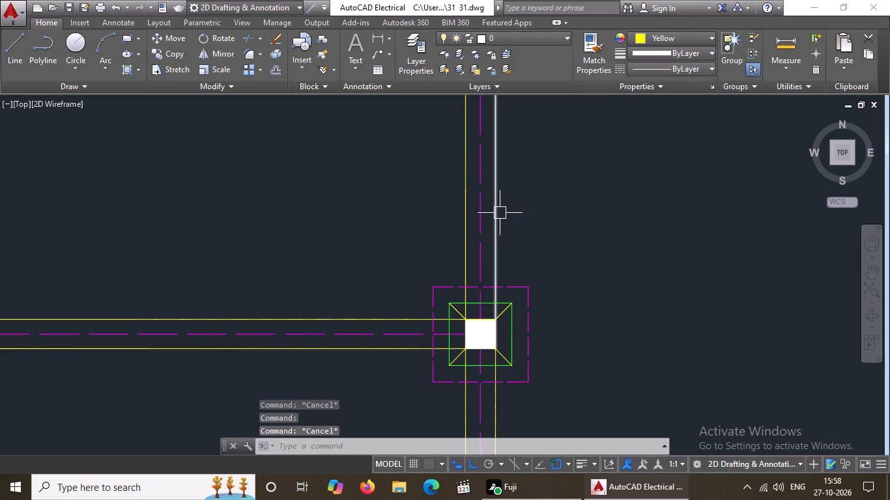
pyautogui.click(497, 214)
pyautogui.click(663, 39)
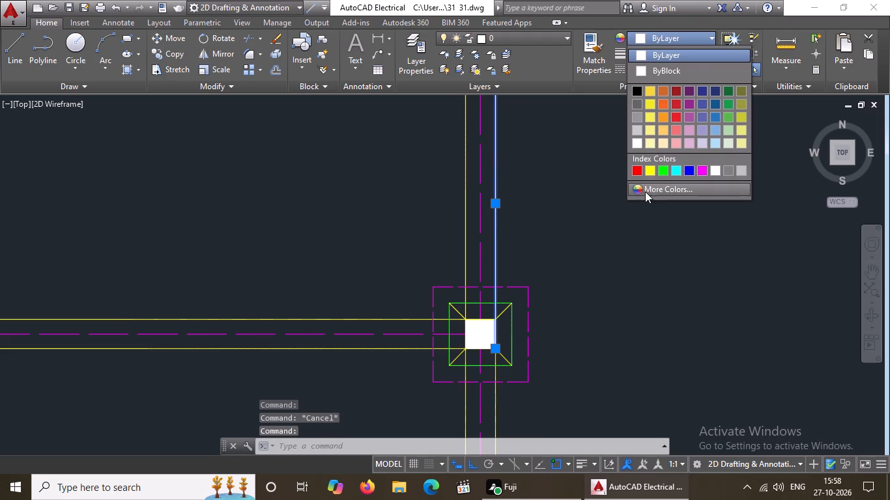
pyautogui.click(650, 166)
pyautogui.press('Escape')
# Change both solid vertical beam lines between the last footings of the fourth row and the bottom row to yellow.
pyautogui.scroll(-3, 334, 230)
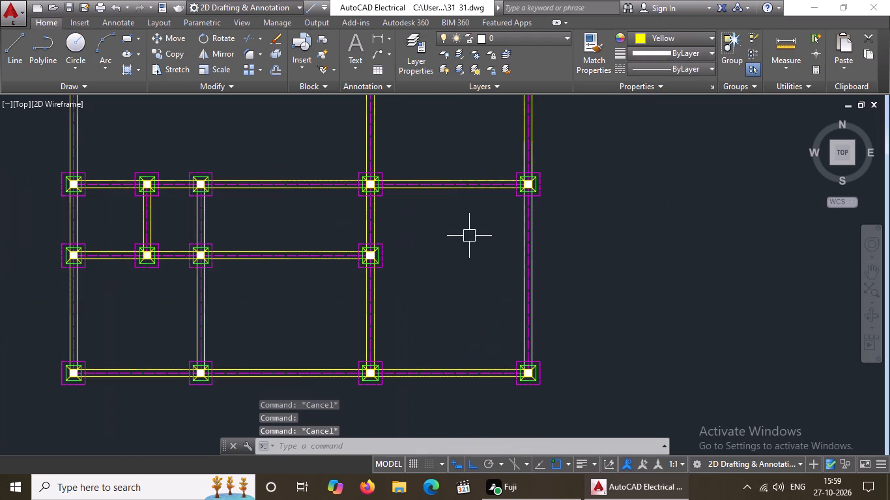
pyautogui.scroll(3, 511, 236)
pyautogui.click(545, 208)
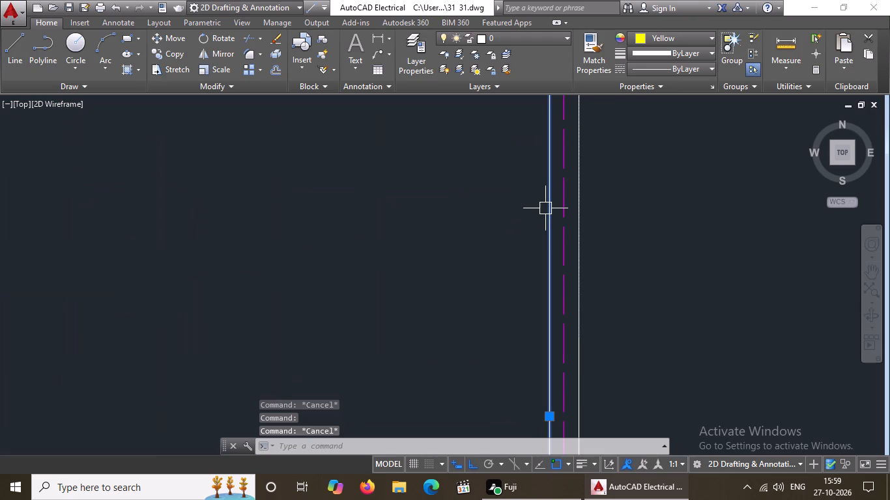
pyautogui.click(637, 30)
pyautogui.click(641, 39)
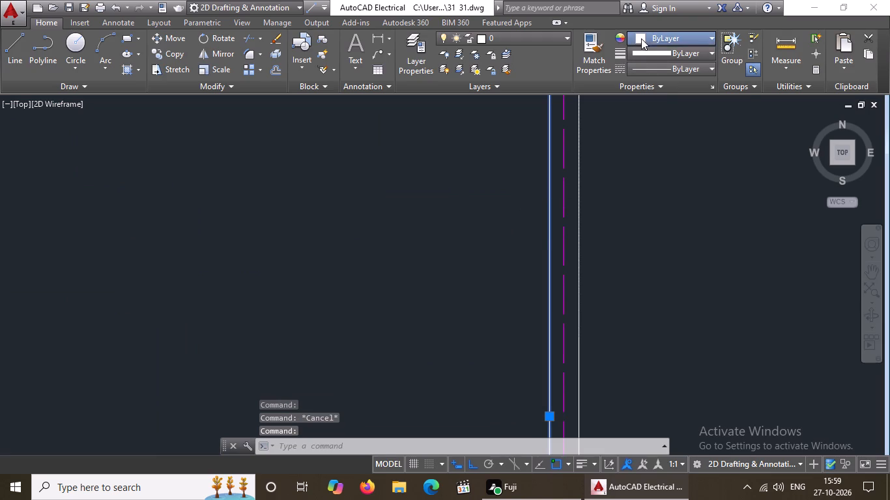
pyautogui.click(646, 173)
pyautogui.press('Escape')
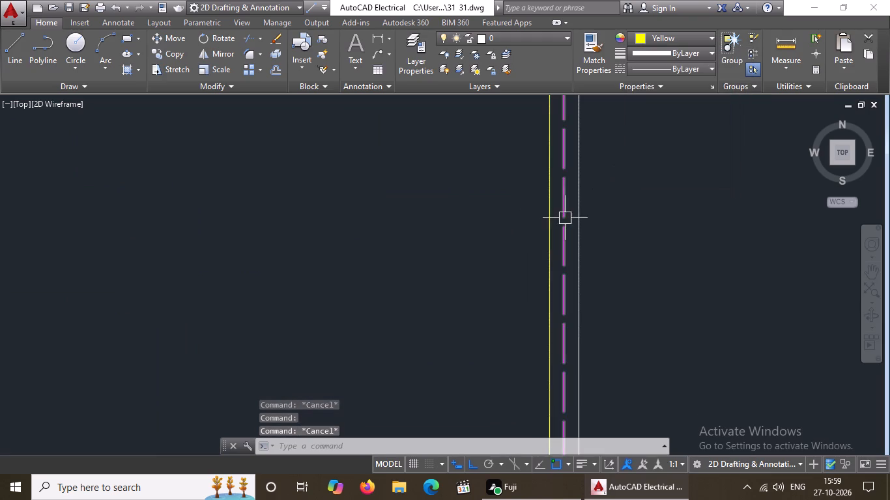
pyautogui.click(577, 210)
pyautogui.click(641, 31)
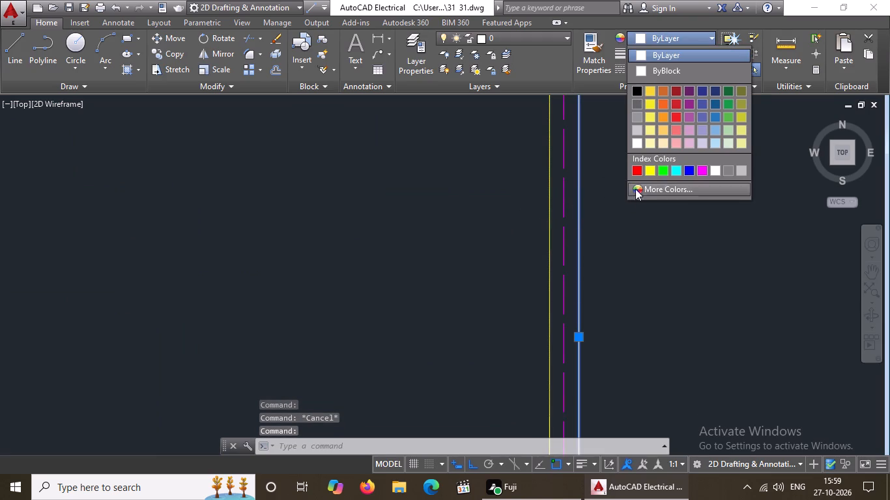
pyautogui.click(653, 169)
pyautogui.scroll(-4, 438, 251)
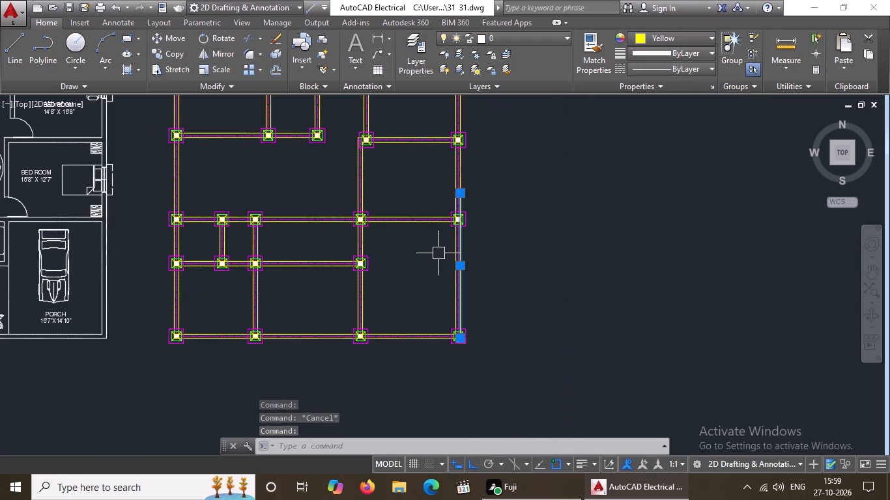
pyautogui.press('Escape')
# Inspect the footings and beams in the footing plan's lower rows for beam lines that still need recolouring.
pyautogui.scroll(5, 356, 347)
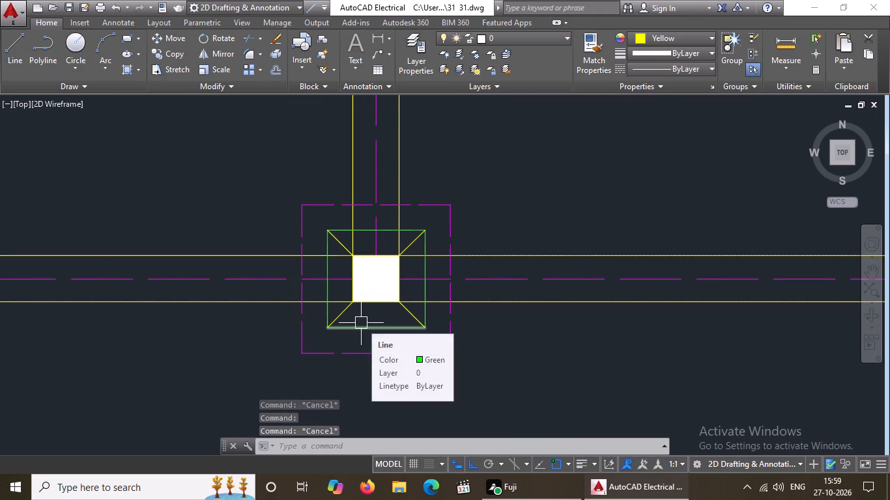
pyautogui.scroll(-3, 361, 320)
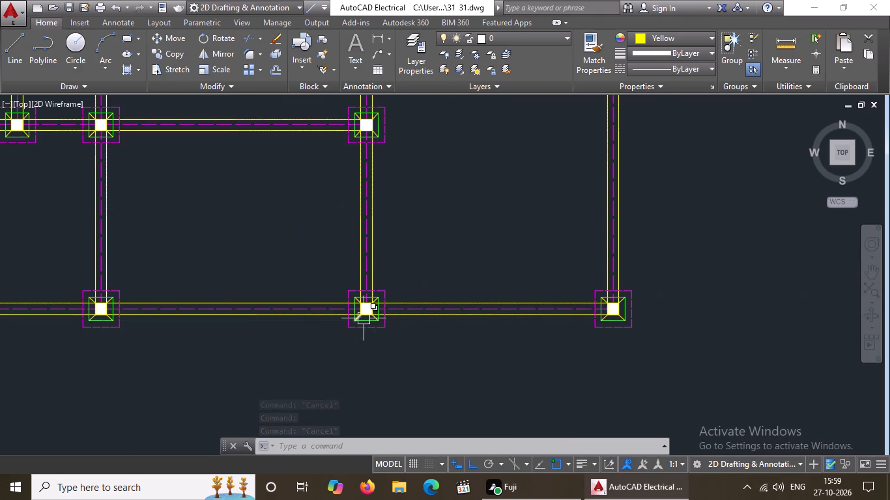
pyautogui.scroll(-2, 365, 318)
pyautogui.moveTo(210, 315); pyautogui.dragTo(387, 391, button='middle')
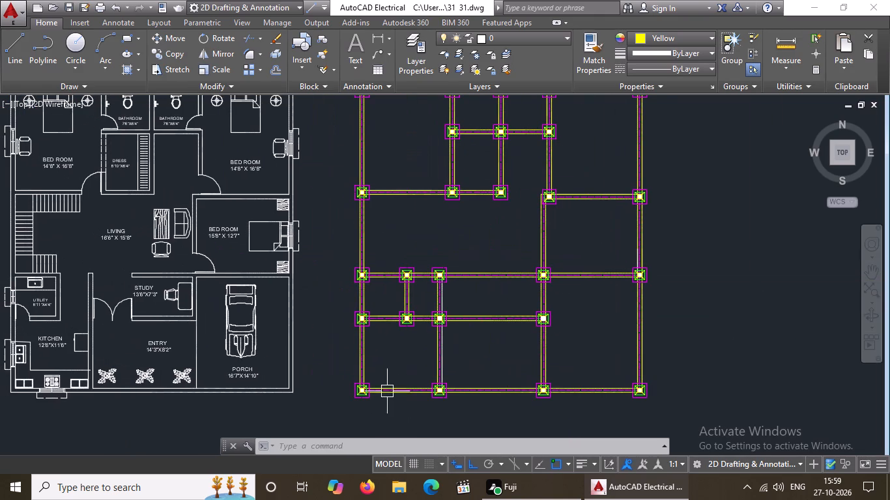
pyautogui.scroll(1, 603, 451)
pyautogui.scroll(2, 254, 429)
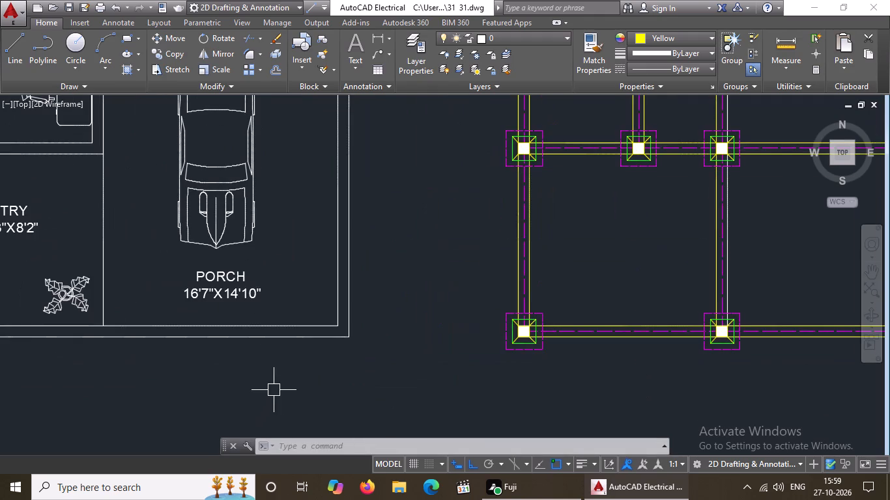
pyautogui.scroll(-2, 274, 390)
pyautogui.press('Escape')
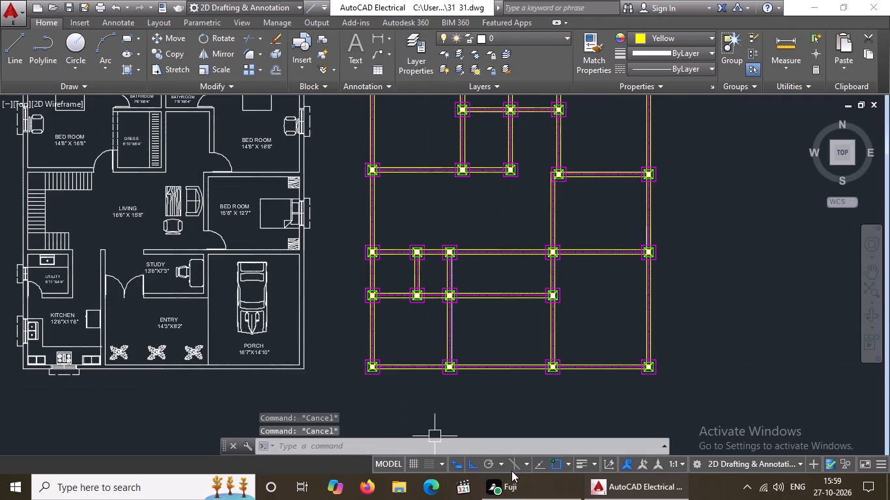
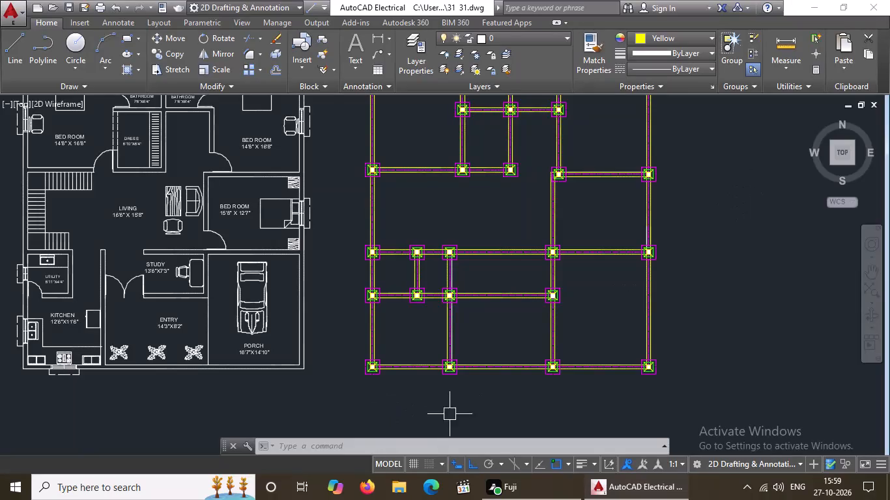
# Change the remaining white vertical beam line between the bottom row's second footing and the fifth row's third footing to yellow.
pyautogui.scroll(3, 442, 395)
pyautogui.click(478, 232)
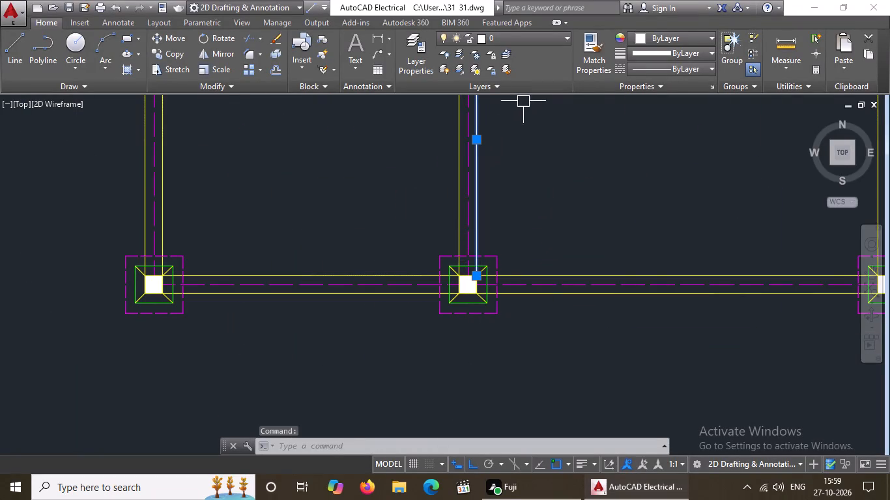
pyautogui.click(695, 33)
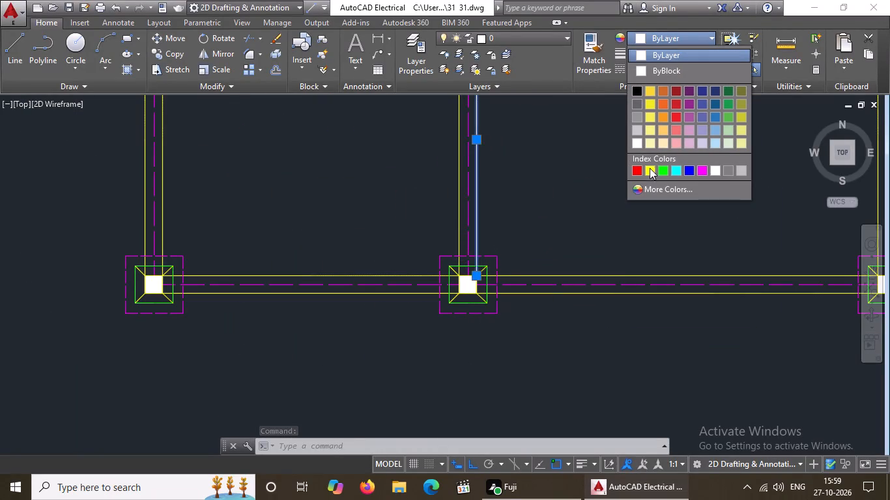
pyautogui.click(651, 167)
pyautogui.scroll(-3, 485, 332)
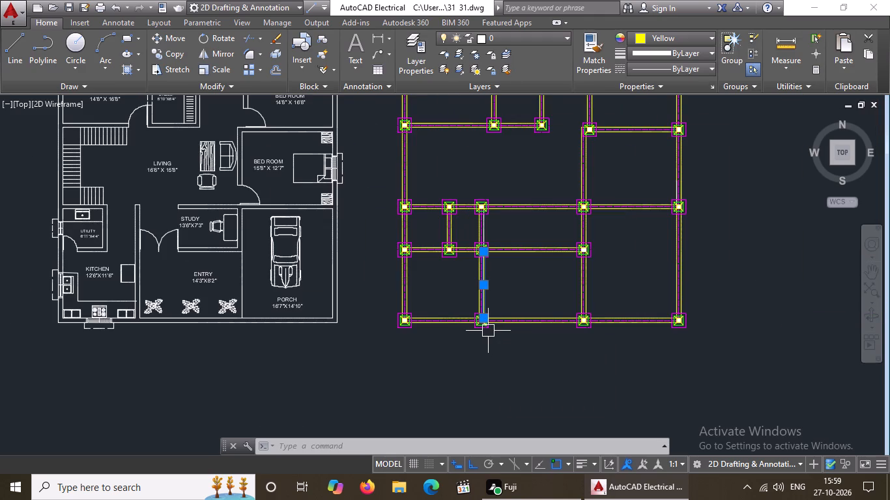
pyautogui.press('Escape')
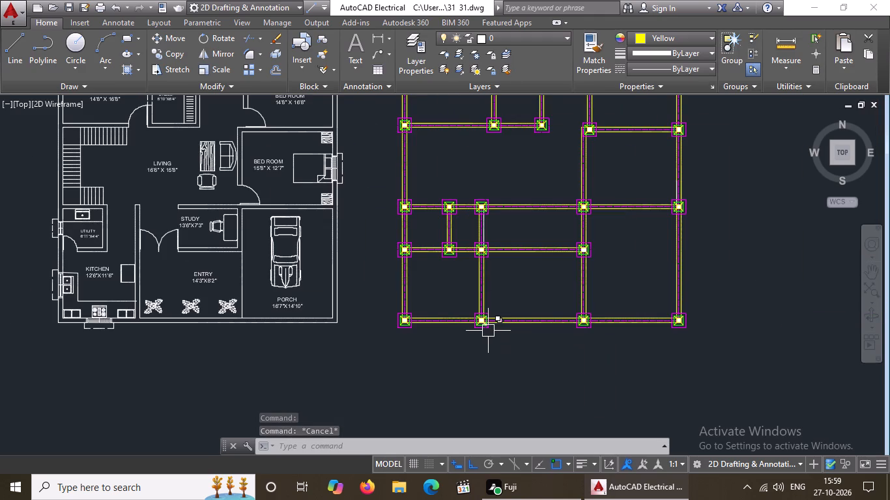
# Change the remaining white vertical beam line between the third footings of the fifth and fourth rows to yellow.
pyautogui.scroll(3, 497, 238)
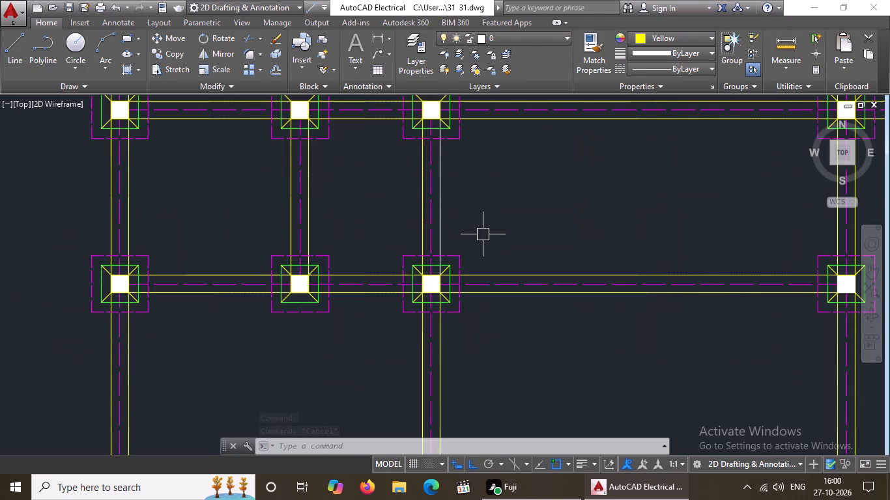
pyautogui.click(439, 208)
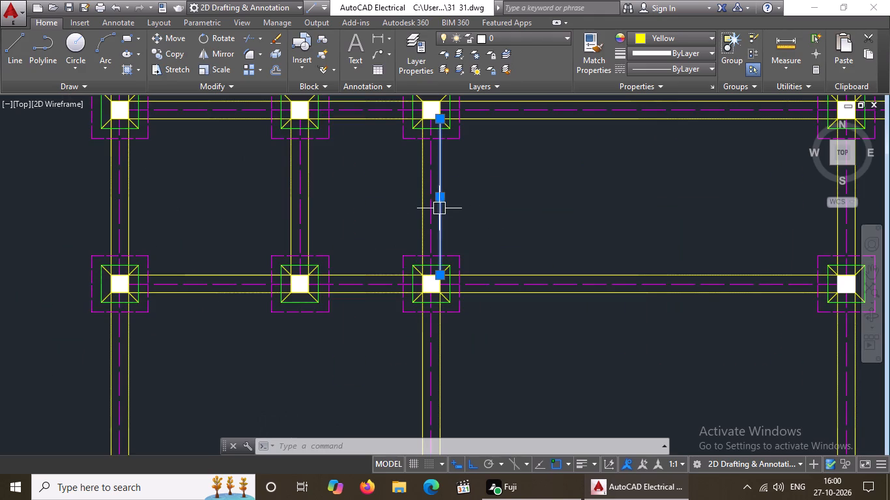
pyautogui.click(702, 34)
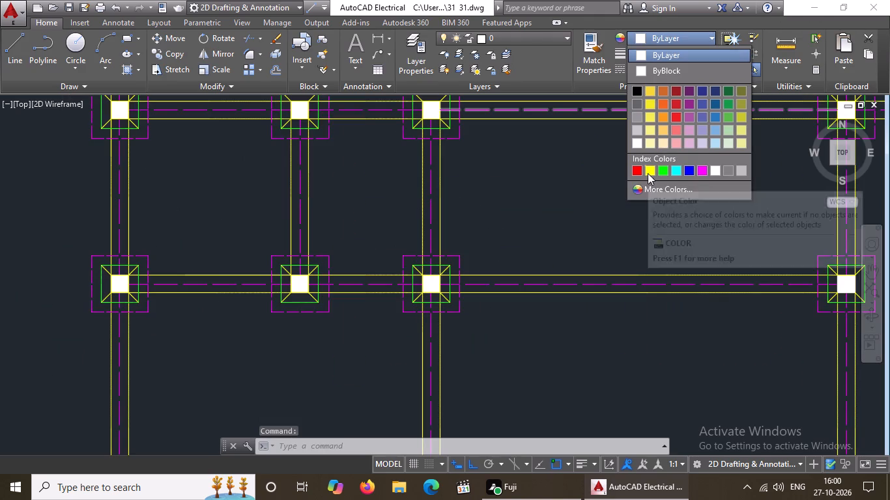
pyautogui.click(649, 167)
pyautogui.scroll(-3, 542, 260)
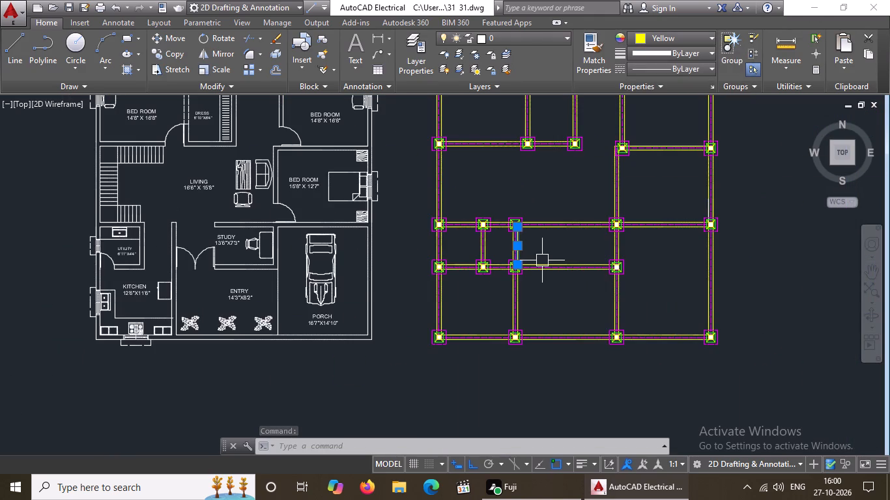
pyautogui.scroll(-1, 542, 260)
pyautogui.press('Escape')
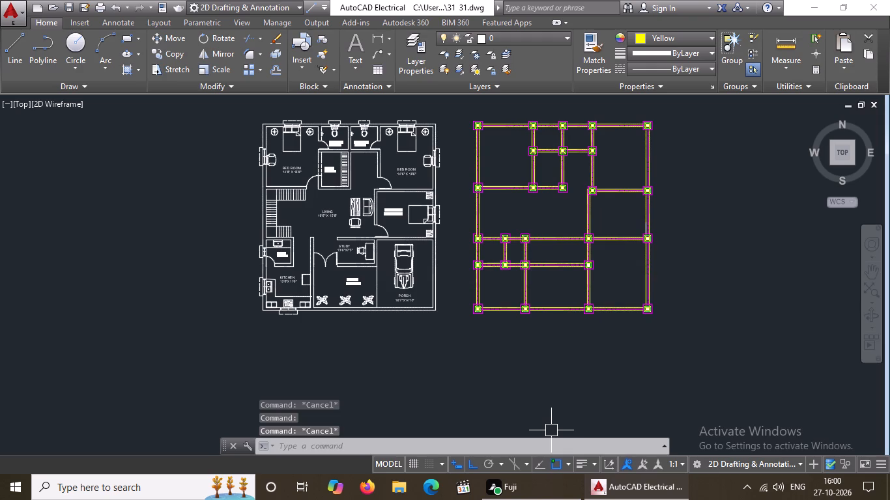
# Place a single-line text "W" about 2'-10 1/2" high, running downward, below the floor plan's kitchen window.
pyautogui.scroll(2, 307, 281)
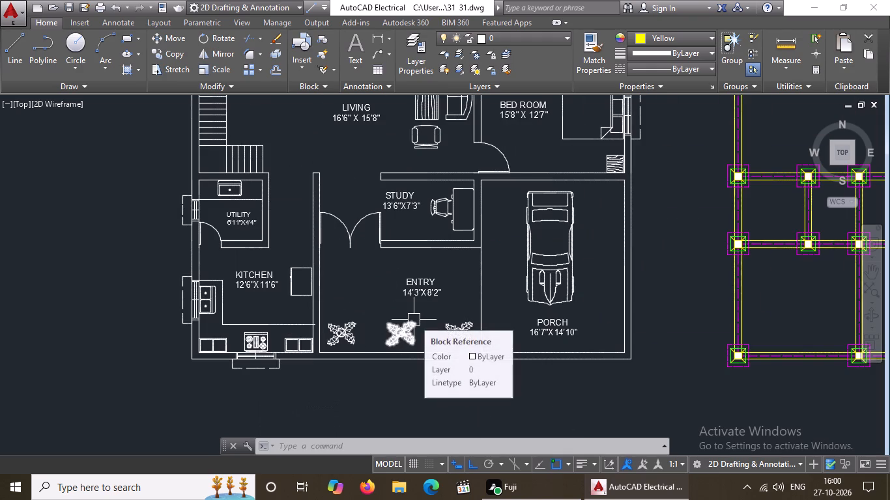
pyautogui.scroll(-2, 534, 318)
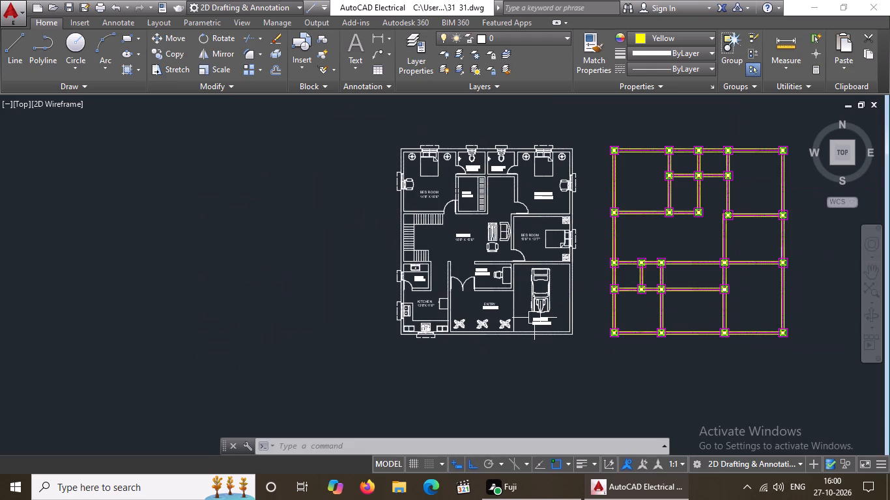
pyautogui.click(355, 67)
pyautogui.click(386, 110)
pyautogui.scroll(3, 483, 354)
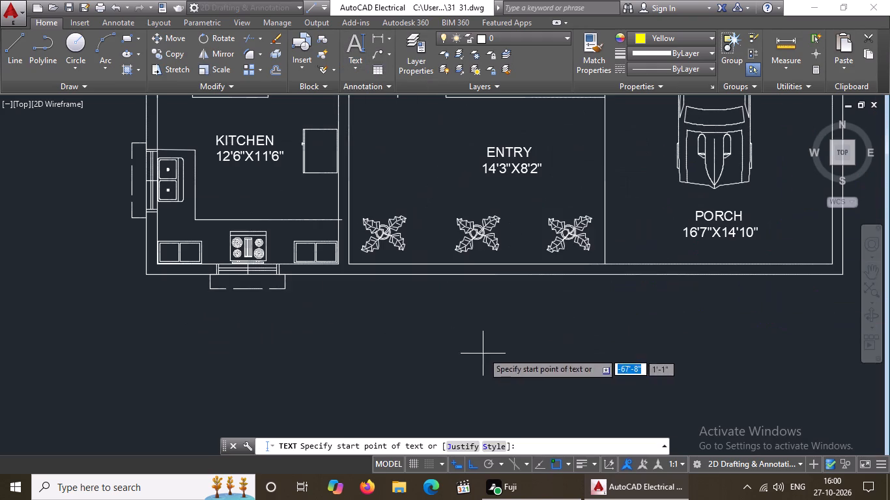
pyautogui.click(304, 291)
pyautogui.click(296, 333)
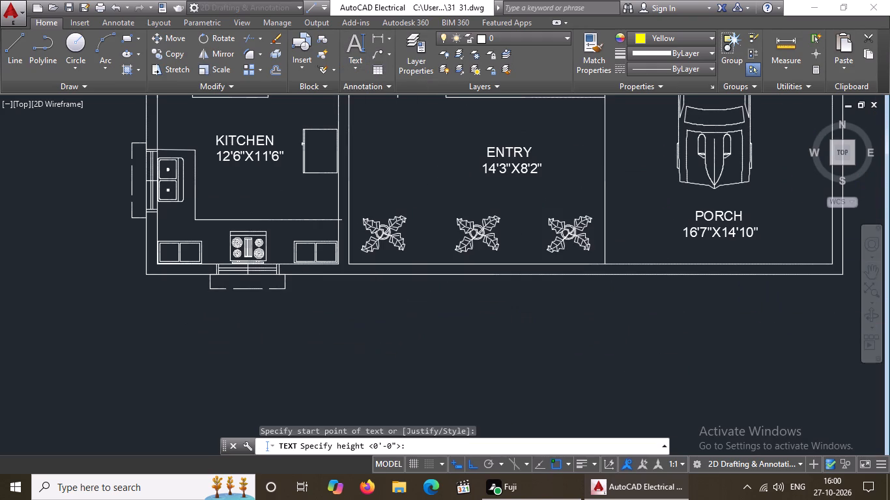
pyautogui.click(309, 316)
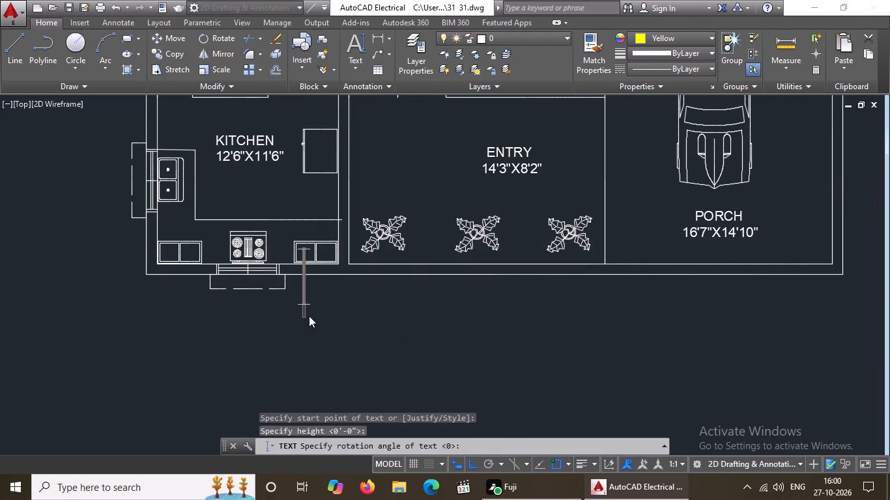
pyautogui.write('W')
pyautogui.press('space')
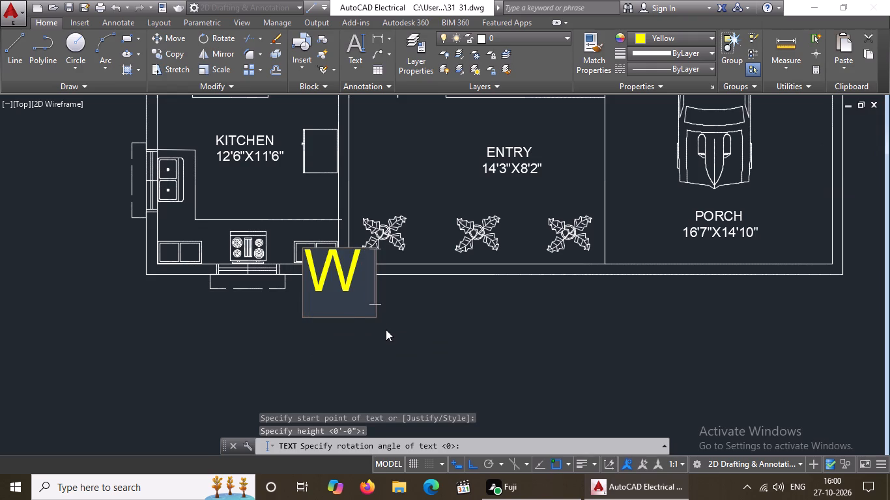
pyautogui.click(387, 333)
pyautogui.press('Escape')
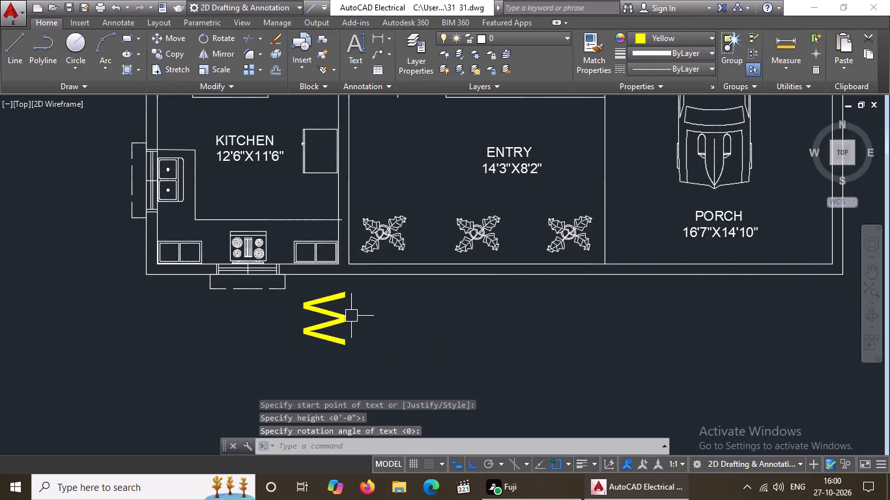
# Rotate the W text so that it reads upright and horizontal.
pyautogui.click(327, 333)
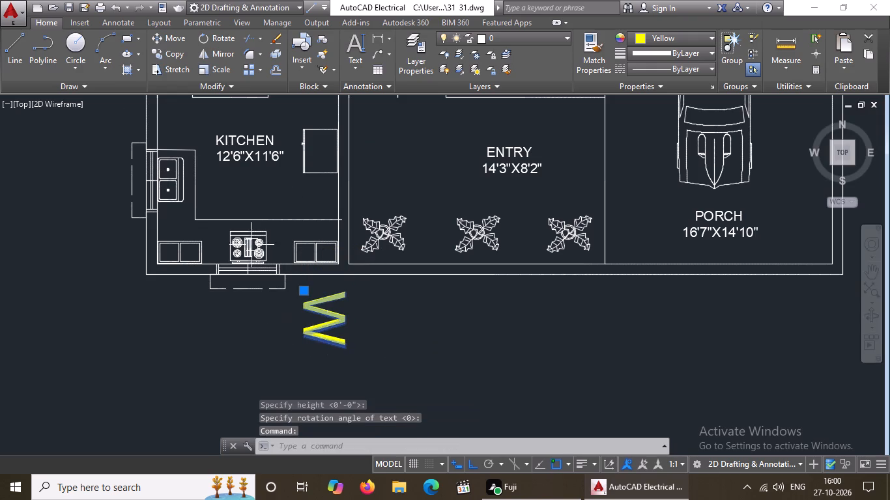
pyautogui.click(215, 40)
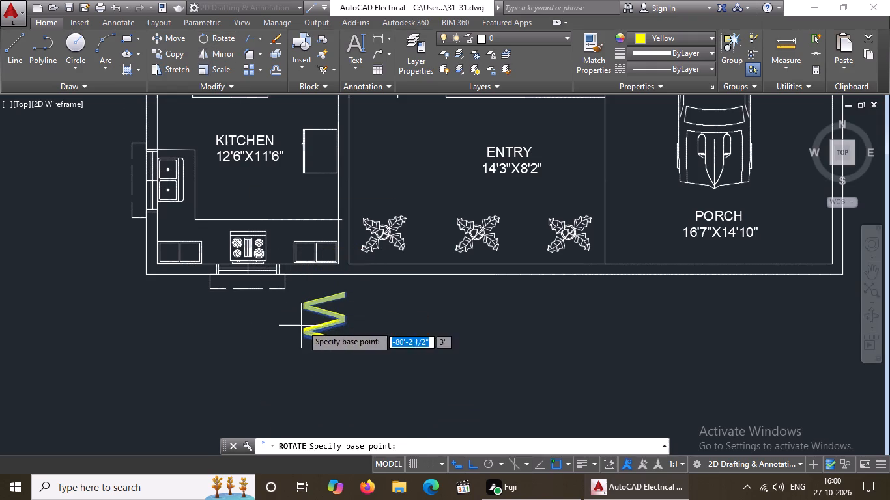
pyautogui.click(302, 325)
pyautogui.click(328, 145)
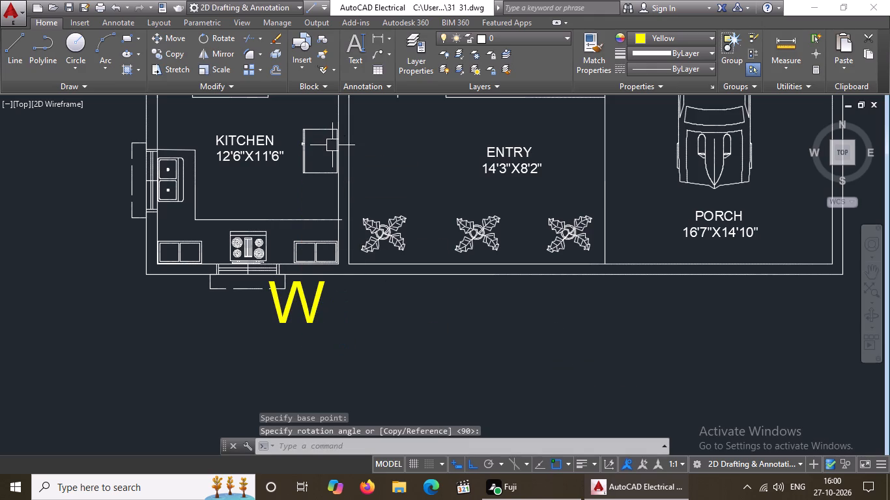
# Set the current drawing colour and the W text's colour to ByBlock.
pyautogui.click(682, 39)
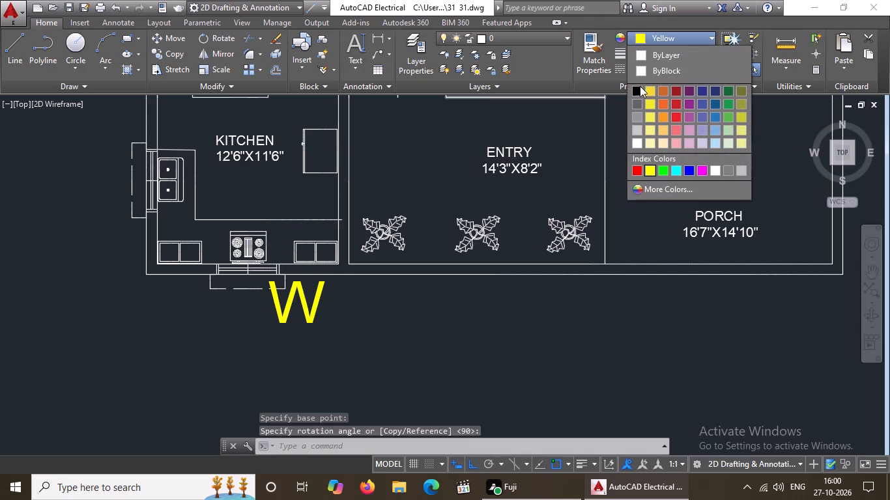
pyautogui.click(648, 71)
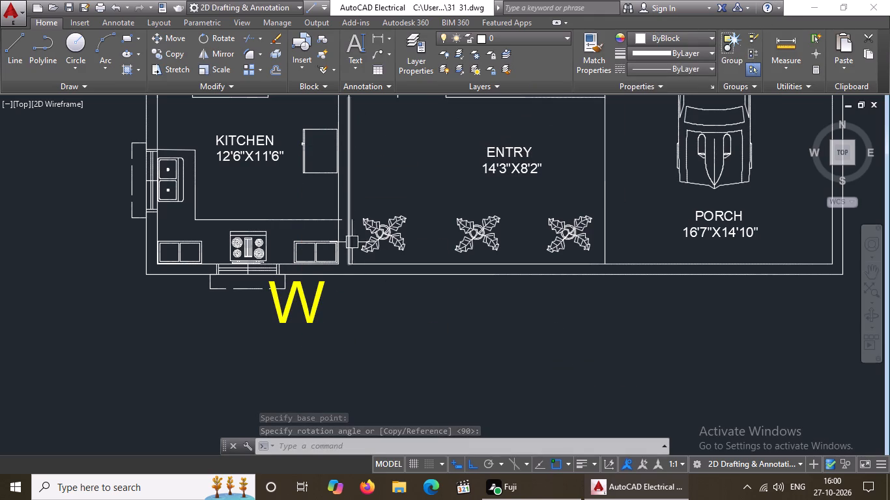
pyautogui.click(303, 311)
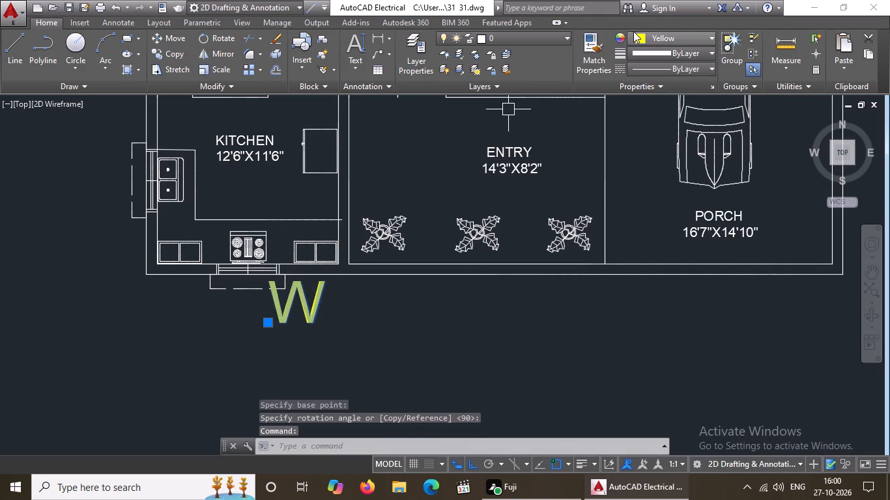
pyautogui.click(633, 32)
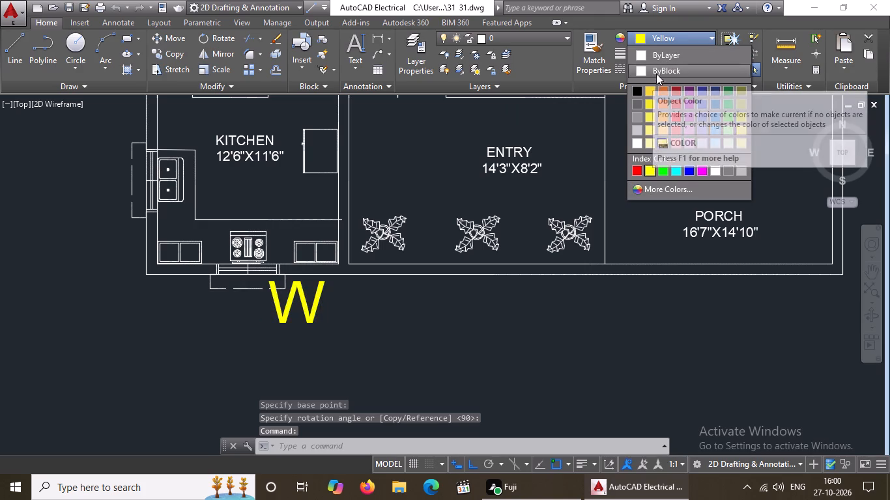
pyautogui.click(656, 73)
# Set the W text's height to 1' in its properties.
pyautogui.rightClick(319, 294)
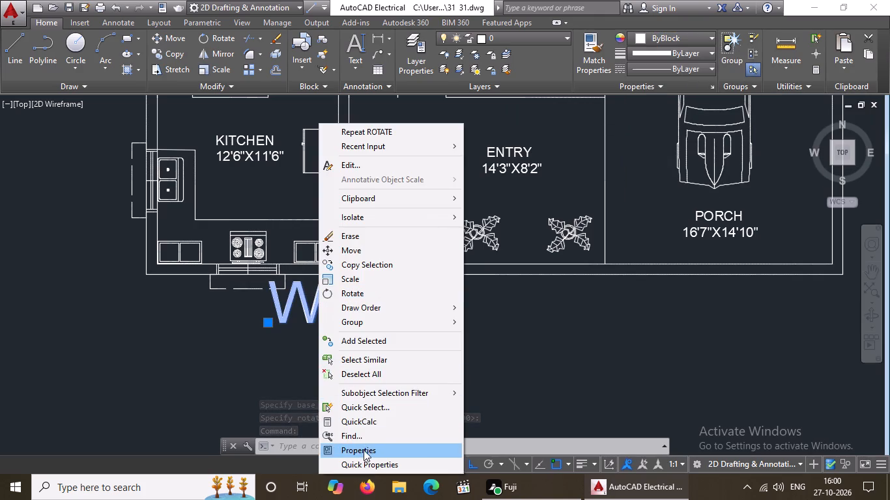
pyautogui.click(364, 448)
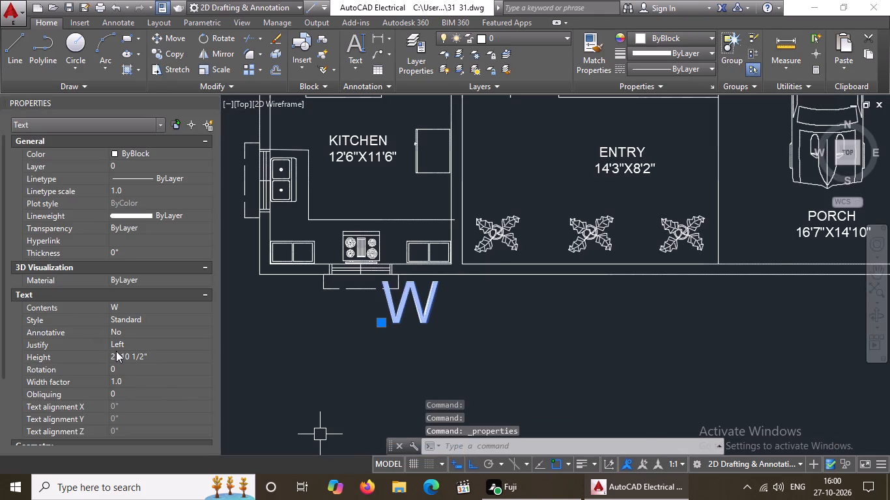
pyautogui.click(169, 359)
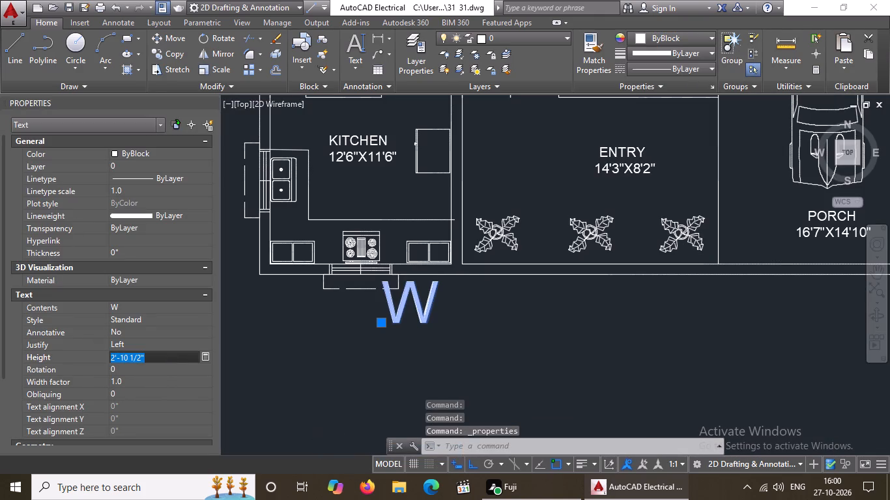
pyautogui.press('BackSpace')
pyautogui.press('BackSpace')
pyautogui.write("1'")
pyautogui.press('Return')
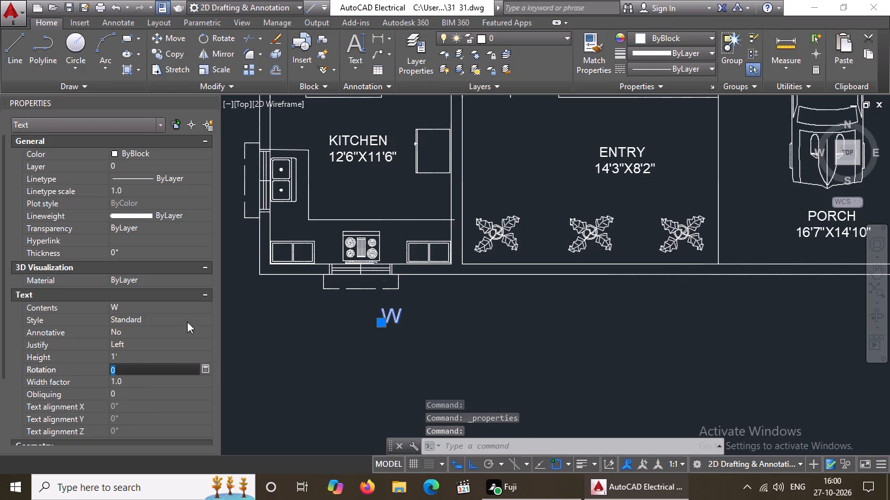
# Set the W text's height to 8" and close its properties.
pyautogui.click(128, 354)
pyautogui.press('BackSpace')
pyautogui.press('BackSpace')
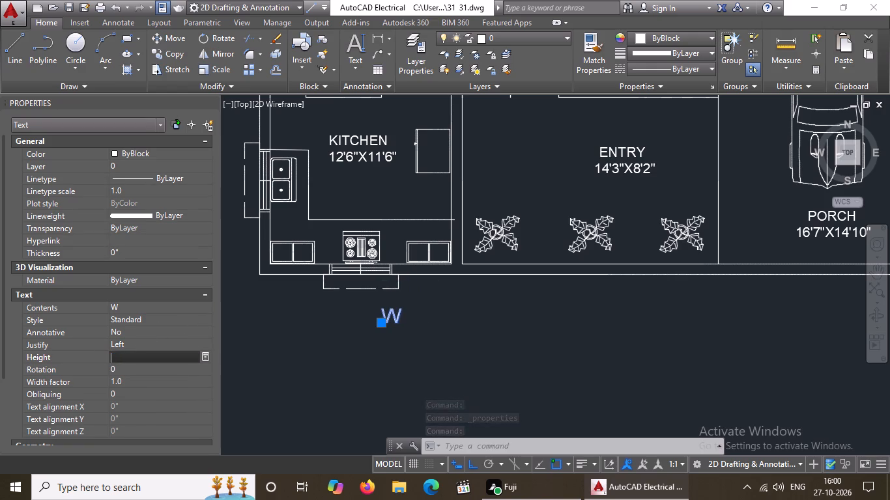
pyautogui.press('8')
pyautogui.hotkey('shift', '"')
pyautogui.press('Return')
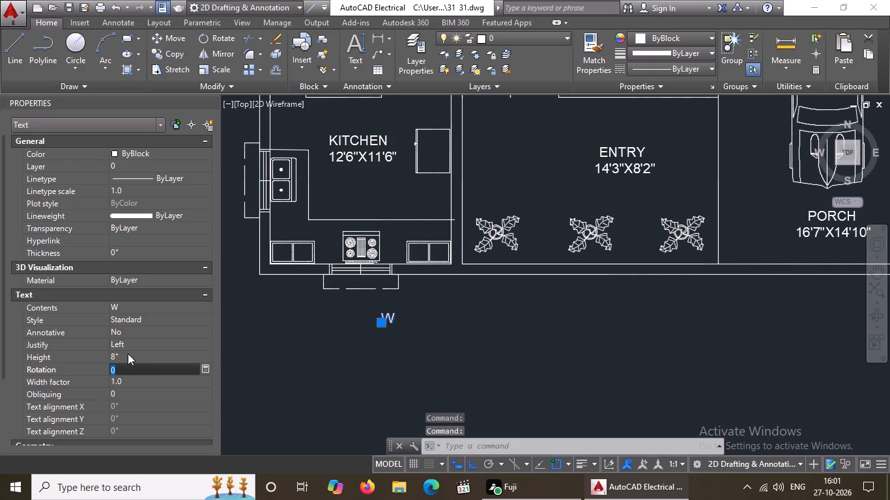
pyautogui.click(210, 102)
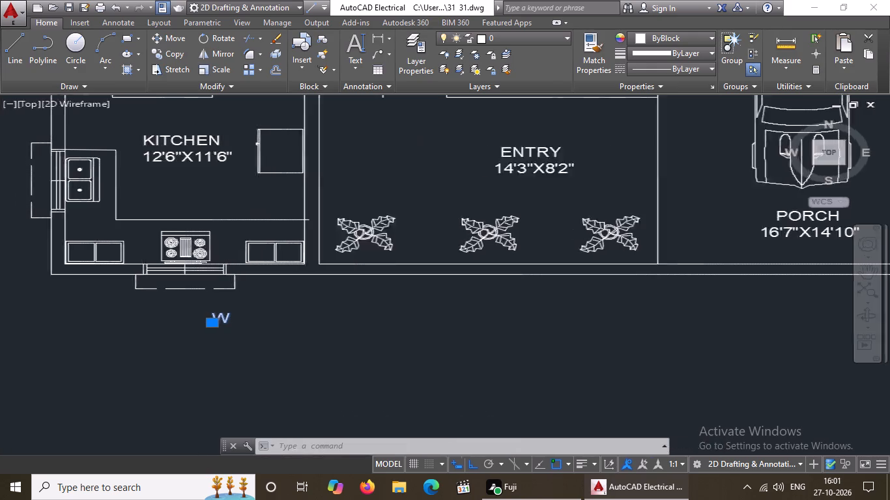
# Turn Ortho off and move the W text into the dashed box outside the kitchen window, centred below the window.
pyautogui.click(271, 326)
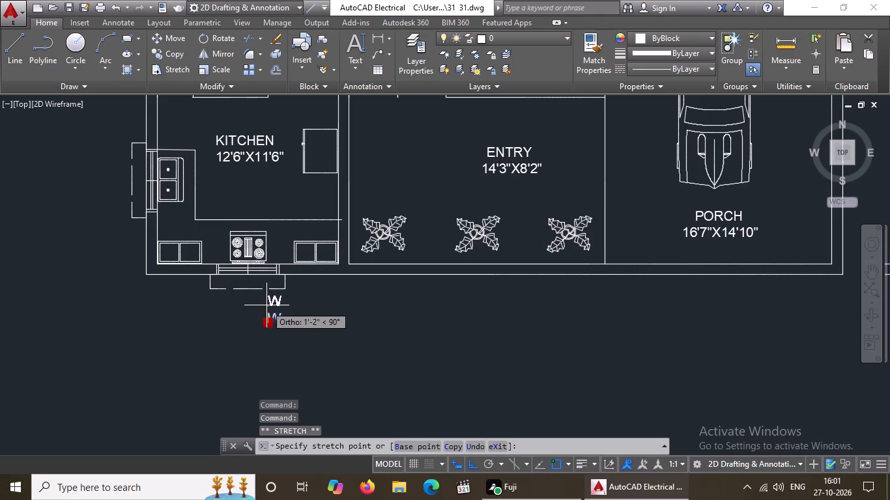
pyautogui.click(478, 460)
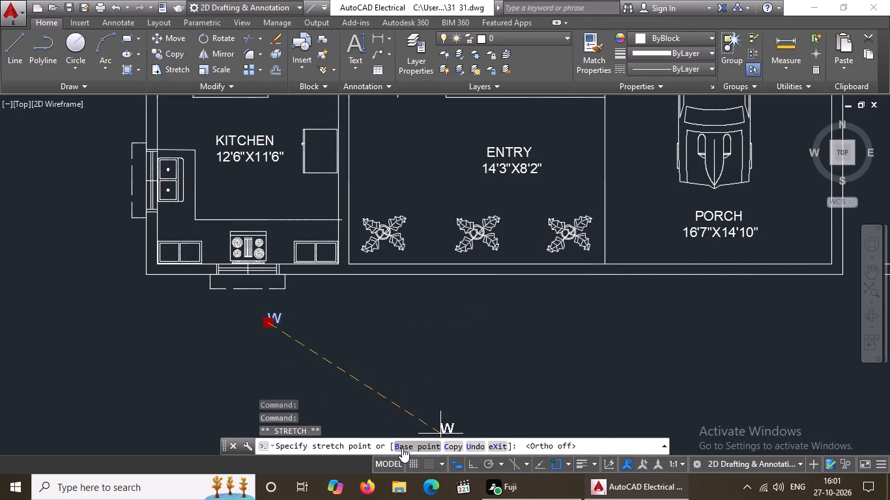
pyautogui.scroll(2, 253, 292)
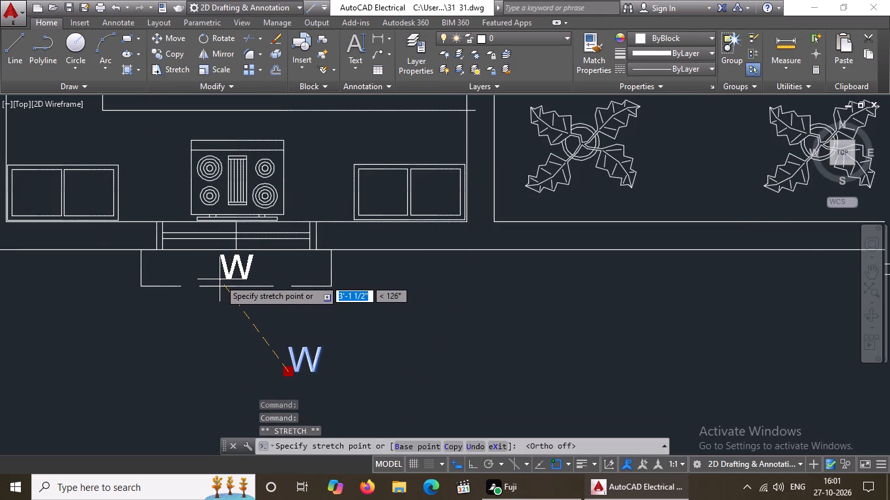
pyautogui.click(220, 280)
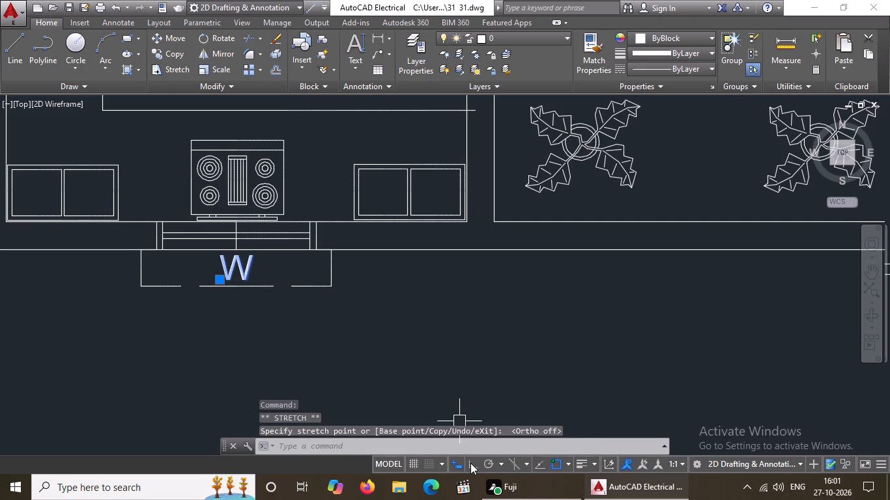
pyautogui.scroll(-2, 474, 450)
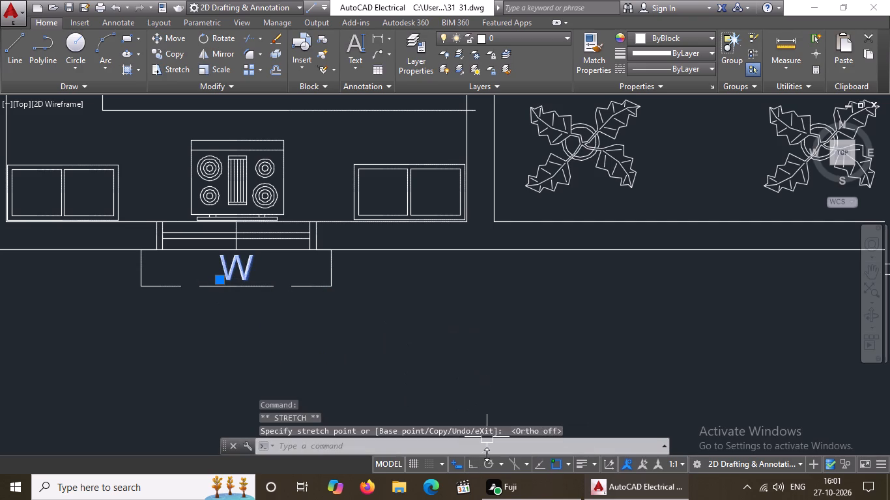
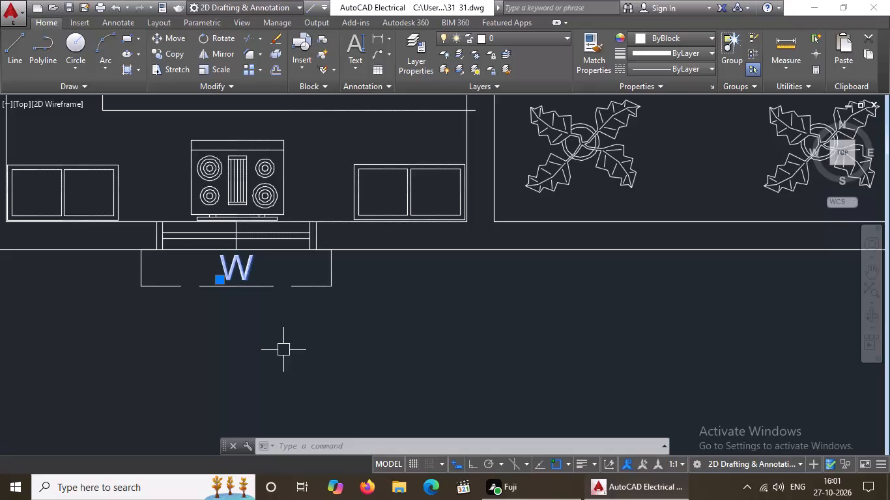
# Copy the W text from below the kitchen's stove window into the dashed box outside the window beside the kitchen sink.
pyautogui.press('Escape')
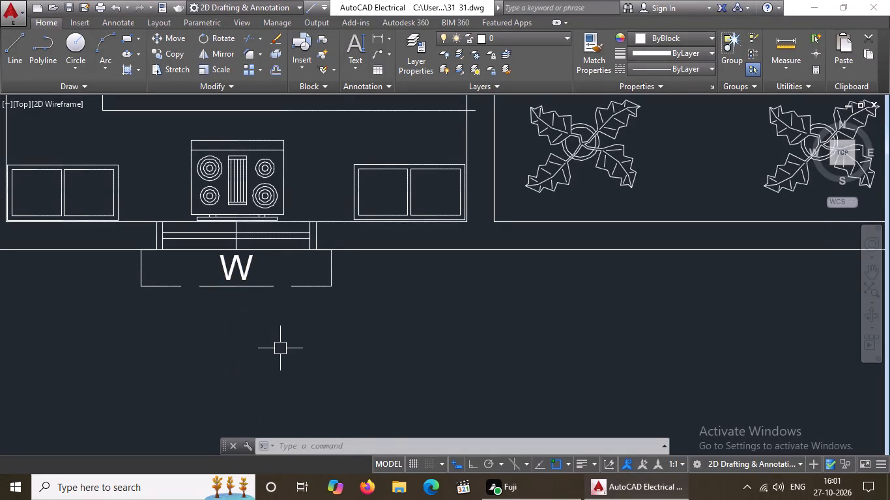
pyautogui.scroll(-2, 295, 342)
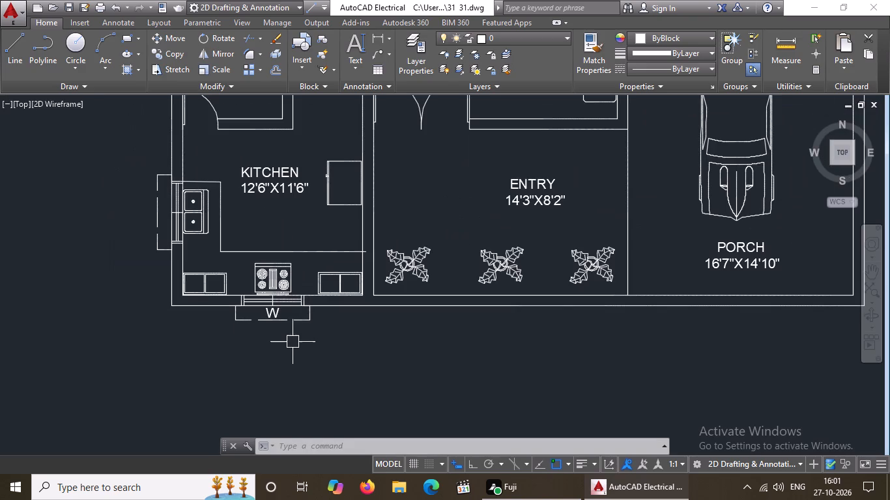
pyautogui.scroll(3, 282, 319)
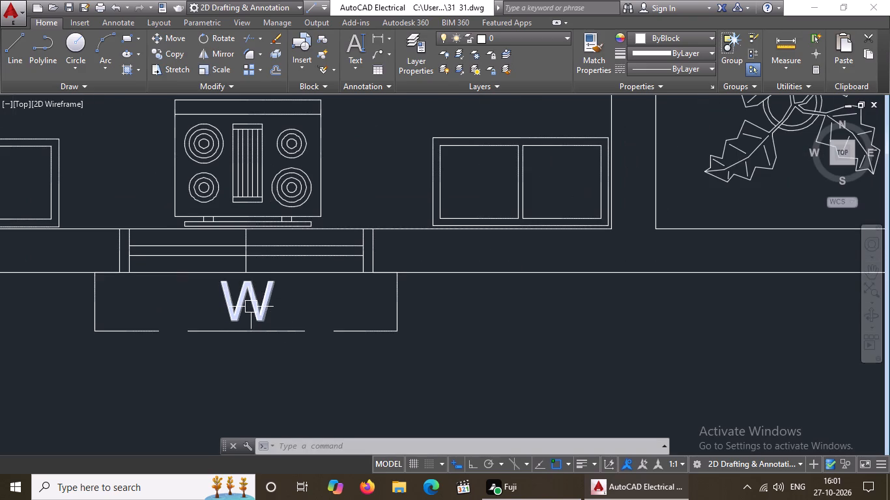
pyautogui.click(251, 307)
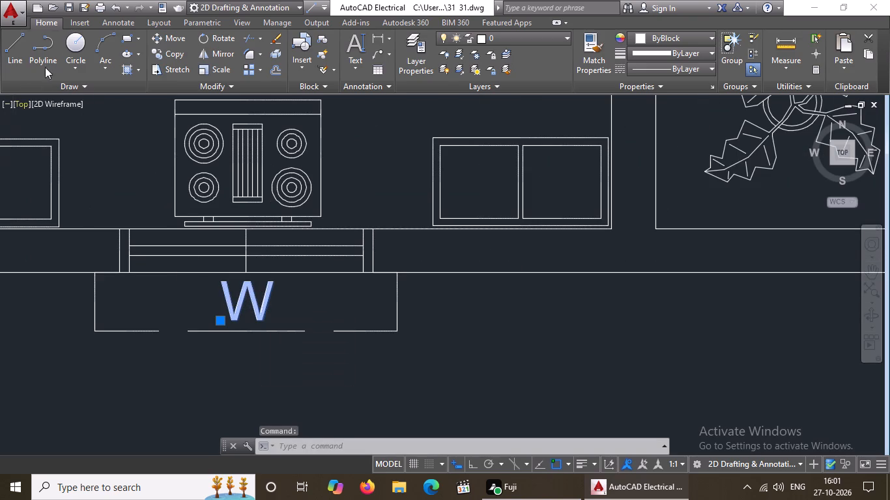
pyautogui.click(165, 49)
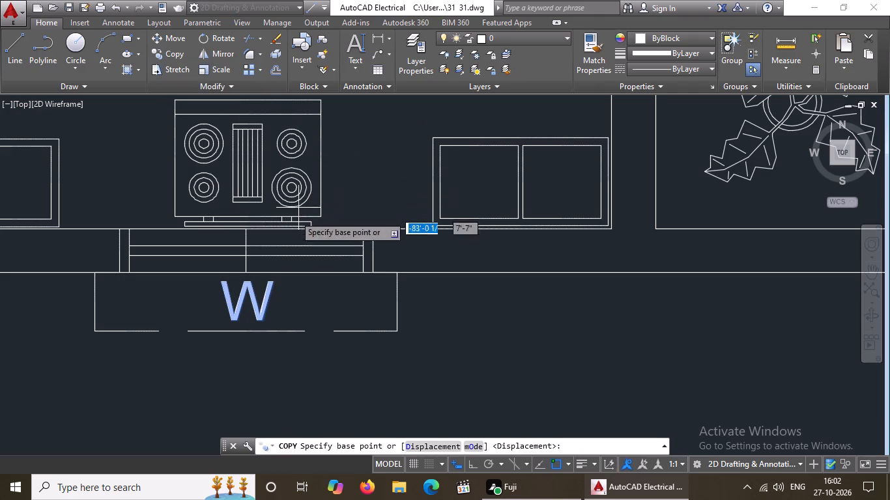
pyautogui.click(248, 288)
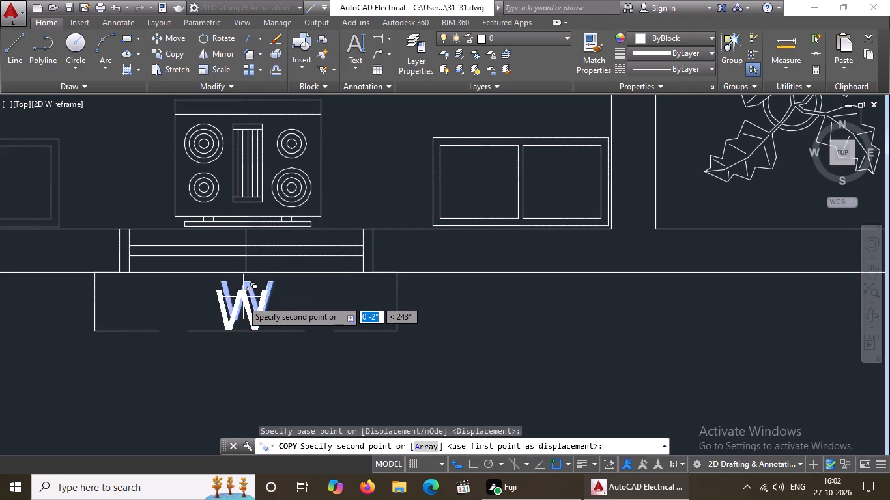
pyautogui.scroll(1, 242, 301)
pyautogui.scroll(-3, 242, 301)
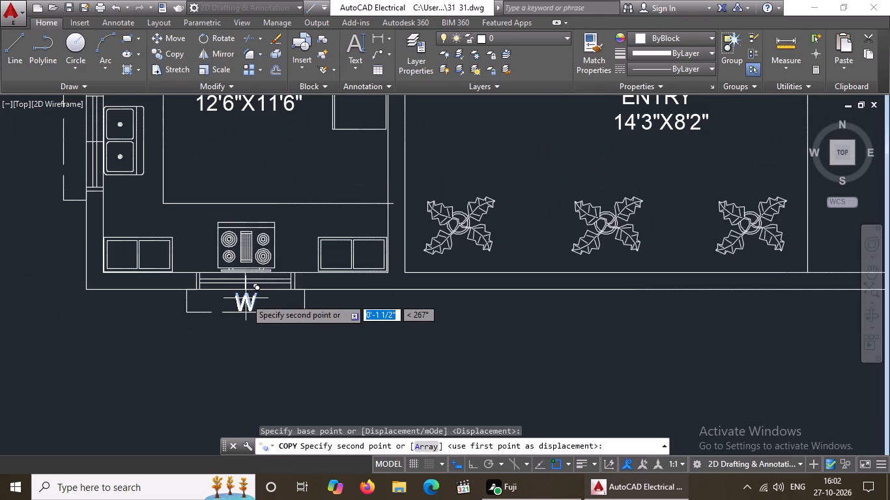
pyautogui.scroll(-1, 252, 285)
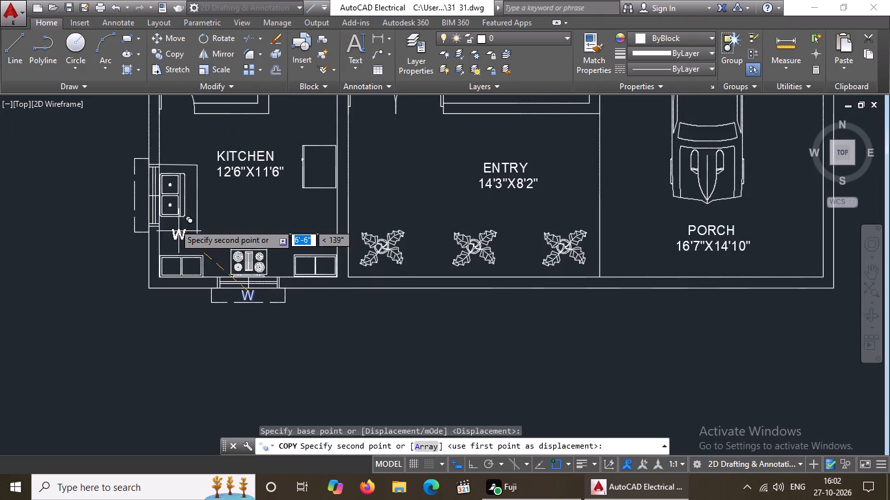
pyautogui.scroll(7, 131, 176)
pyautogui.scroll(-3, 66, 210)
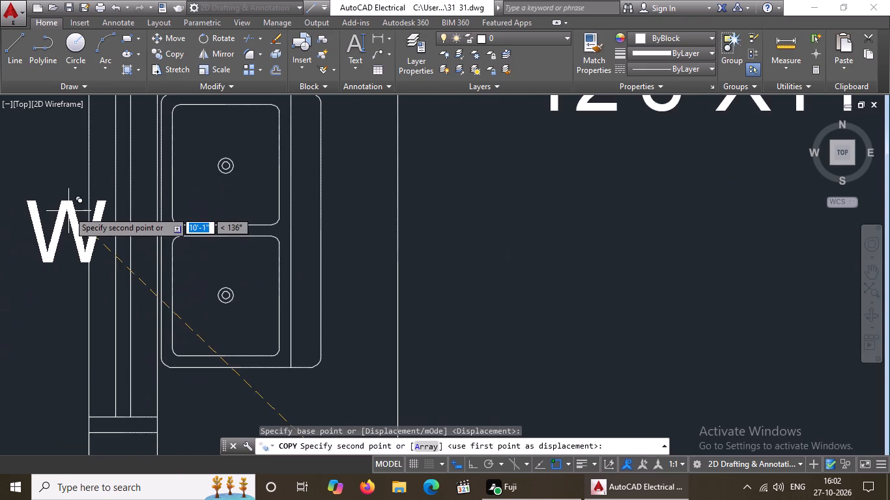
pyautogui.scroll(-3, 68, 210)
pyautogui.scroll(3, 48, 204)
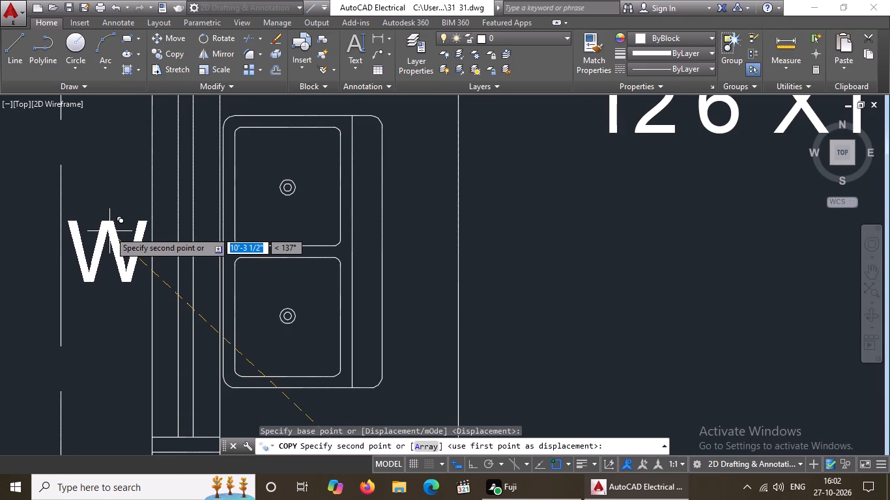
pyautogui.click(109, 231)
# Place another copy of the W in the dashed box outside the utility room window.
pyautogui.scroll(-6, 270, 261)
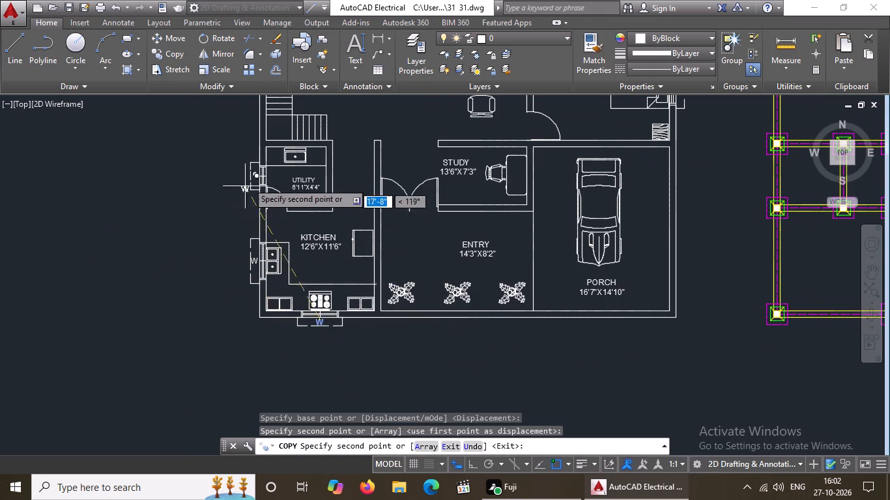
pyautogui.scroll(5, 257, 171)
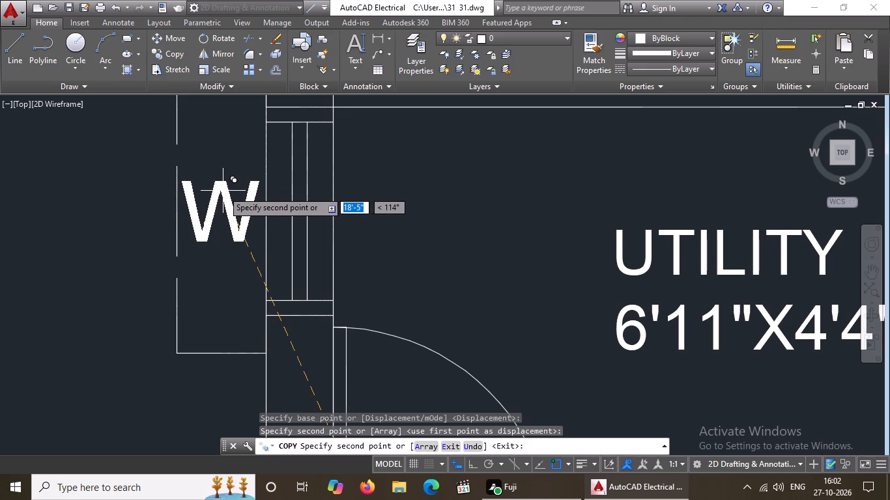
pyautogui.click(223, 191)
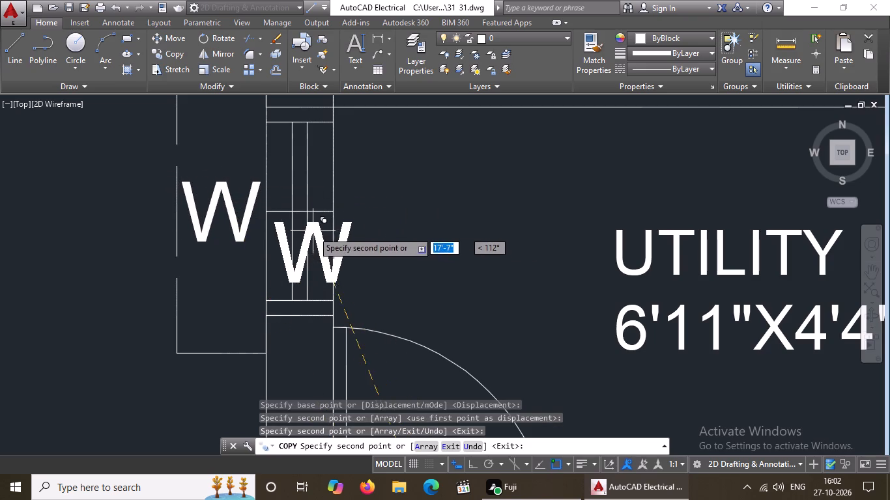
# Place a W copy in the dashed box outside the east window of the 15'8" X 12'7" bedroom.
pyautogui.scroll(-8, 306, 230)
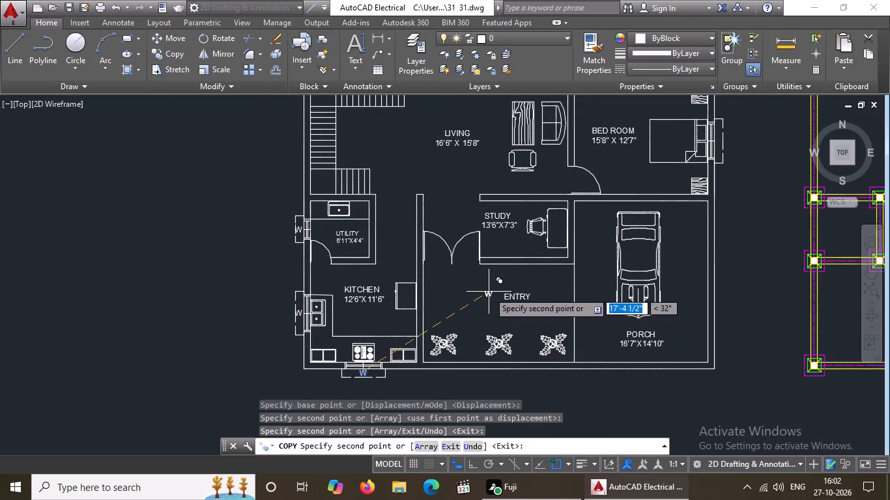
pyautogui.moveTo(717, 197); pyautogui.dragTo(624, 361, button='middle')
pyautogui.scroll(3, 621, 305)
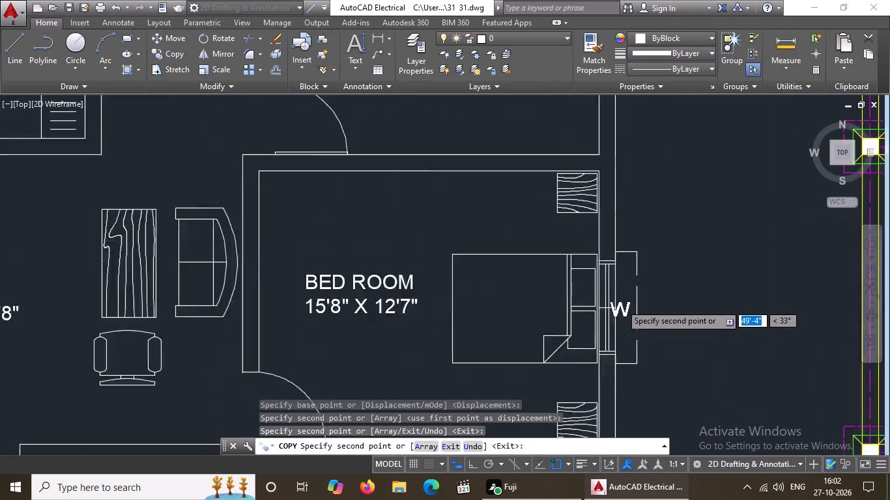
pyautogui.scroll(2, 627, 298)
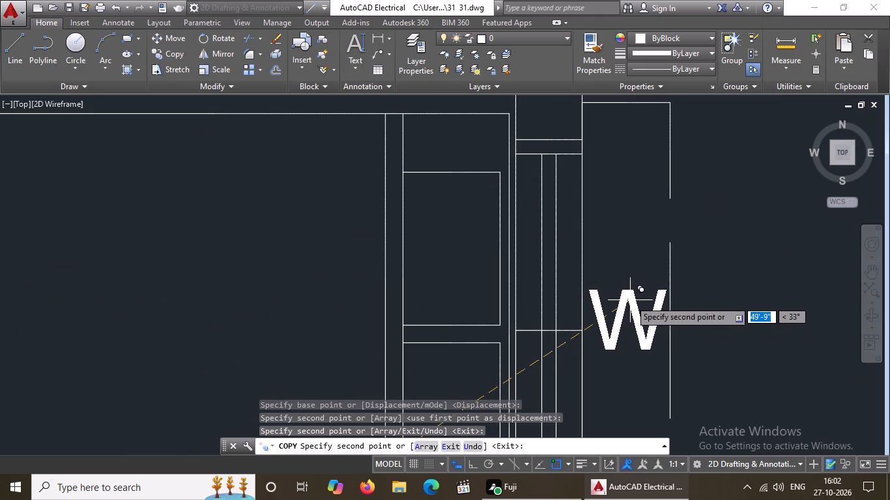
pyautogui.click(629, 300)
# Place a W copy in the dashed box outside the north-east bedroom's east window, beside the chair.
pyautogui.scroll(1, 642, 294)
pyautogui.scroll(-4, 642, 294)
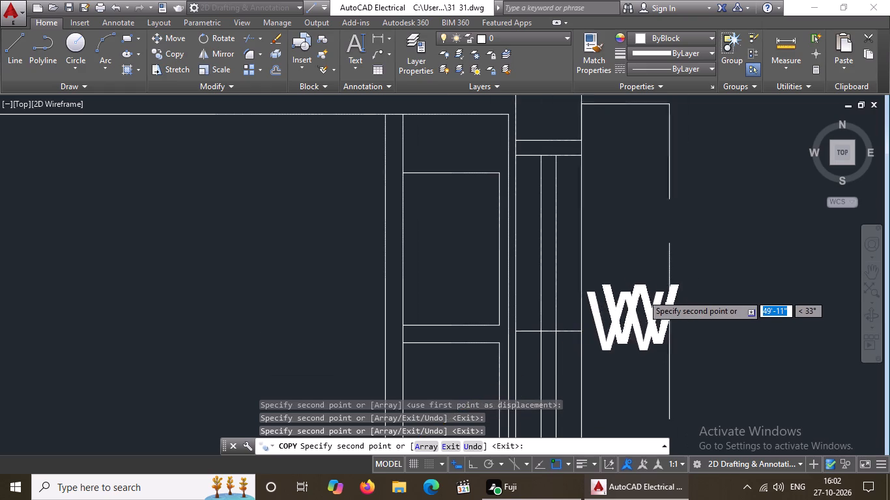
pyautogui.scroll(-2, 644, 297)
pyautogui.moveTo(646, 278); pyautogui.dragTo(646, 383, button='middle')
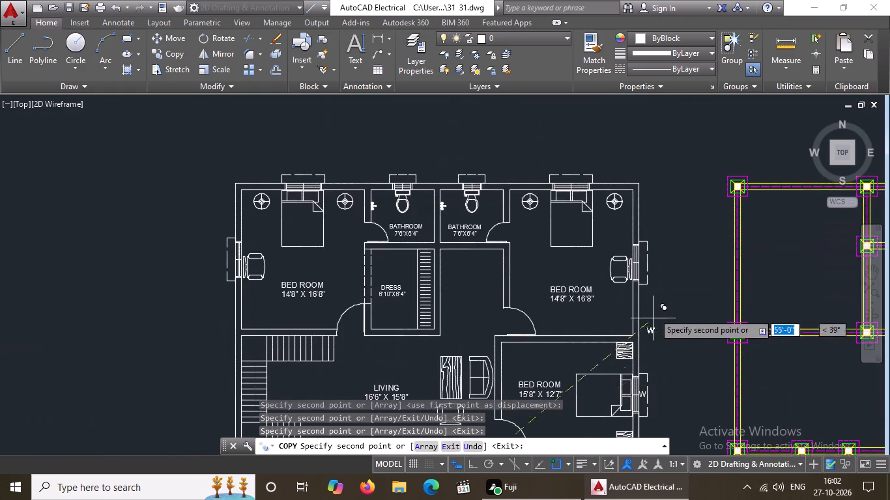
pyautogui.scroll(3, 646, 280)
pyautogui.scroll(3, 630, 209)
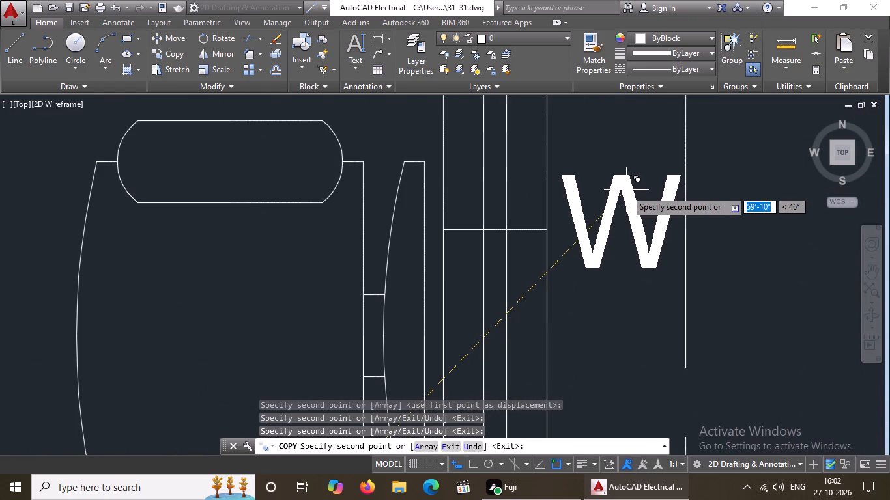
pyautogui.click(626, 190)
# Place a W copy in the dashed box outside the north-east bedroom's north window, above the bed.
pyautogui.scroll(-8, 626, 190)
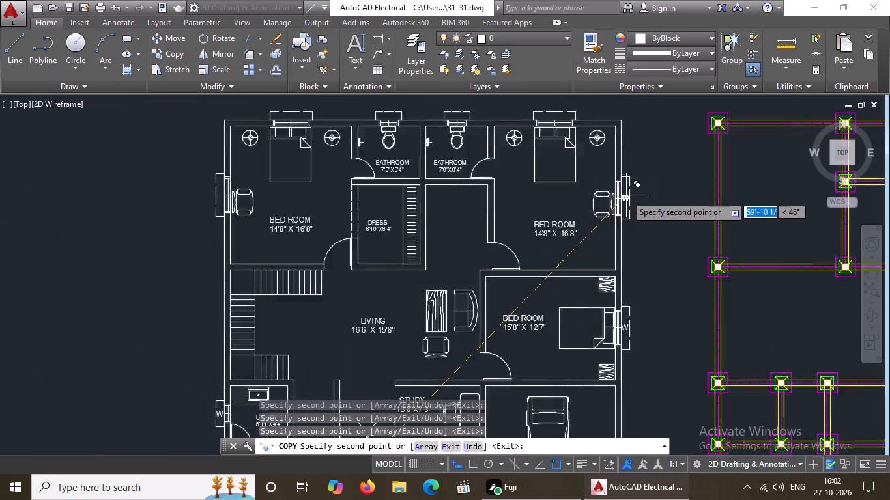
pyautogui.scroll(-1, 626, 195)
pyautogui.scroll(7, 573, 150)
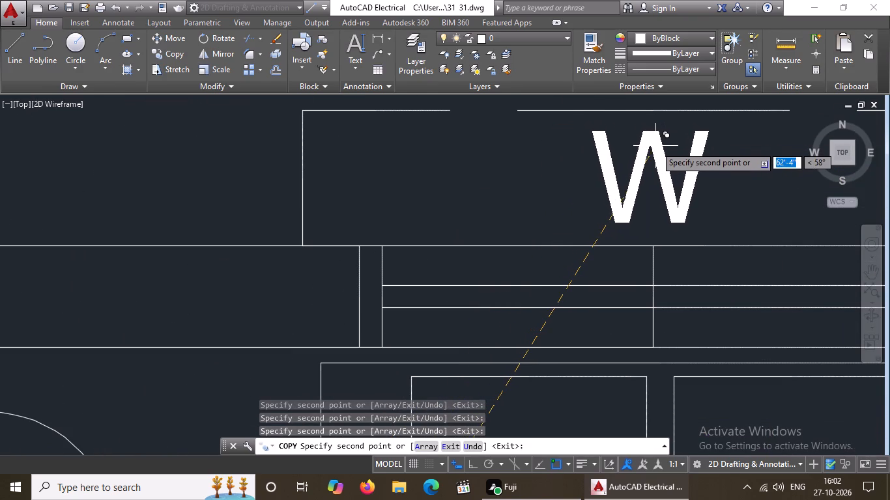
pyautogui.click(657, 146)
# Place W copies in the dashed boxes outside both bathroom windows on the north wall, the eastern one first.
pyautogui.scroll(-4, 562, 173)
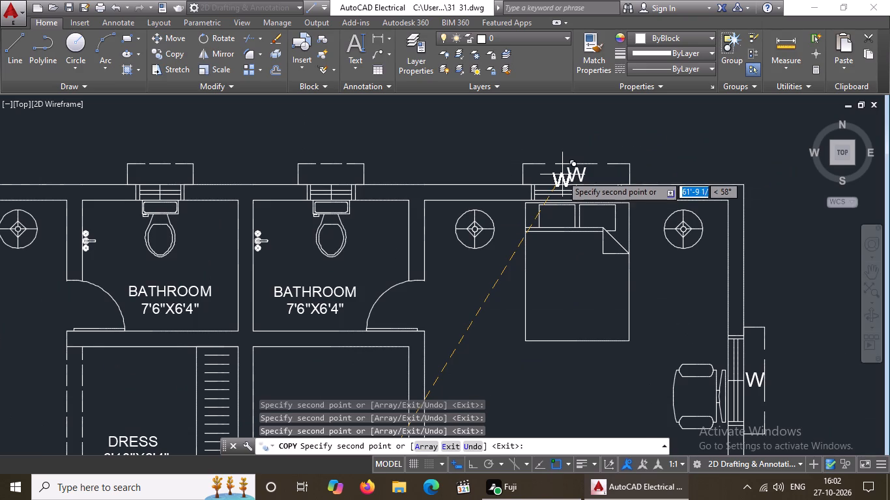
pyautogui.scroll(4, 334, 174)
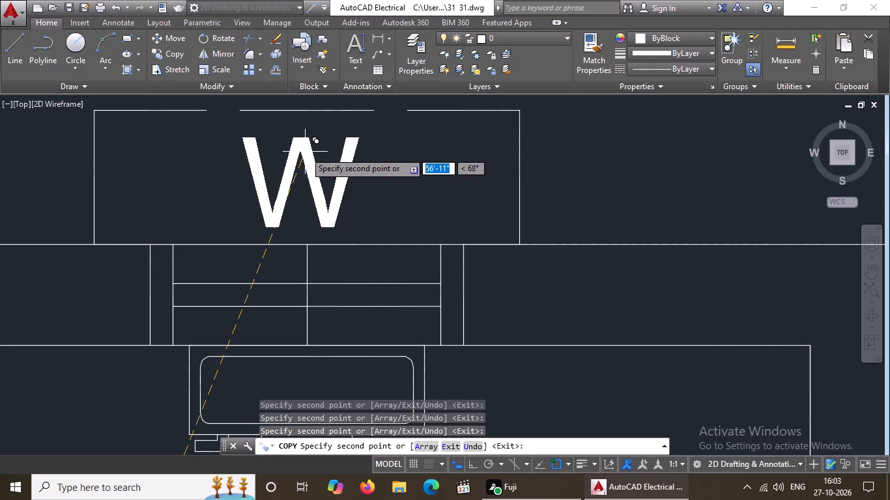
pyautogui.click(309, 145)
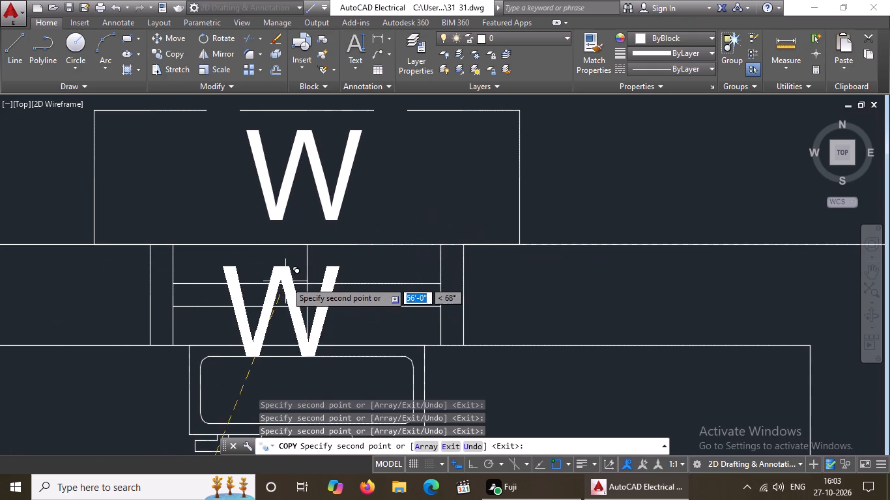
pyautogui.scroll(-4, 287, 281)
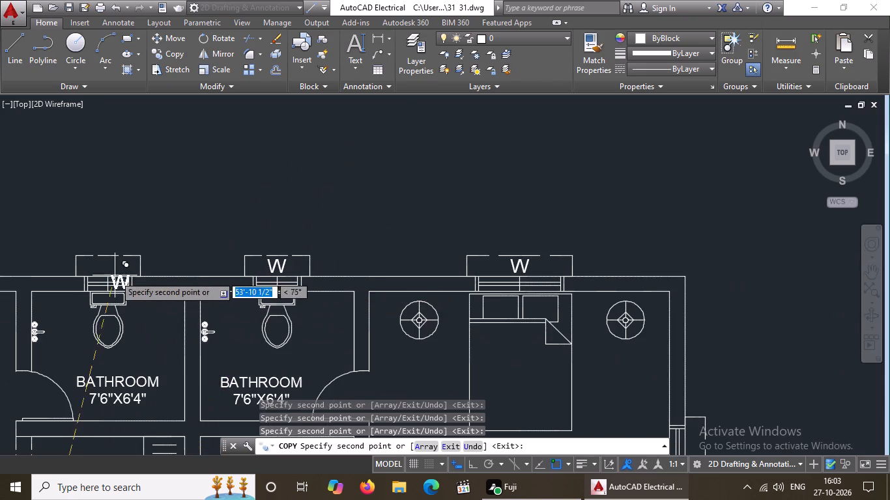
pyautogui.scroll(4, 112, 273)
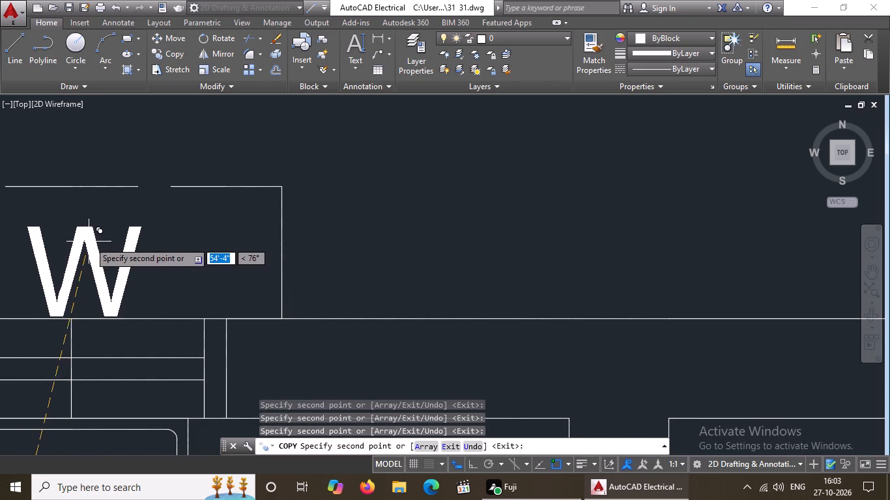
pyautogui.scroll(-2, 100, 242)
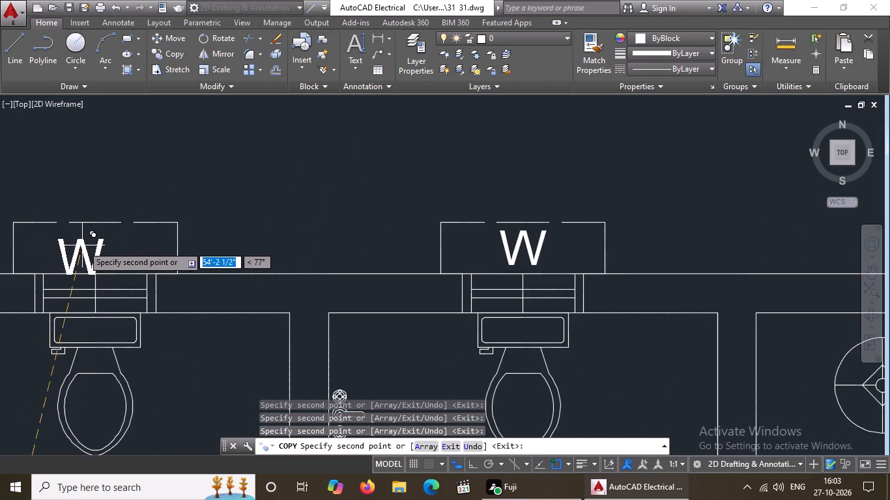
pyautogui.scroll(1, 92, 240)
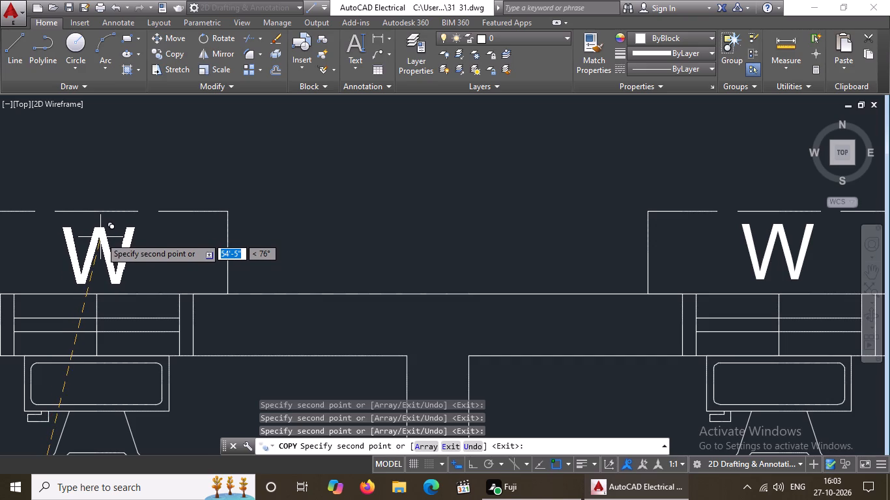
pyautogui.click(99, 234)
# Place a W copy in the dashed box outside the north-west bedroom's north window, above the bed.
pyautogui.scroll(-7, 126, 255)
pyautogui.scroll(9, 88, 257)
pyautogui.scroll(-4, 120, 262)
pyautogui.scroll(2, 165, 287)
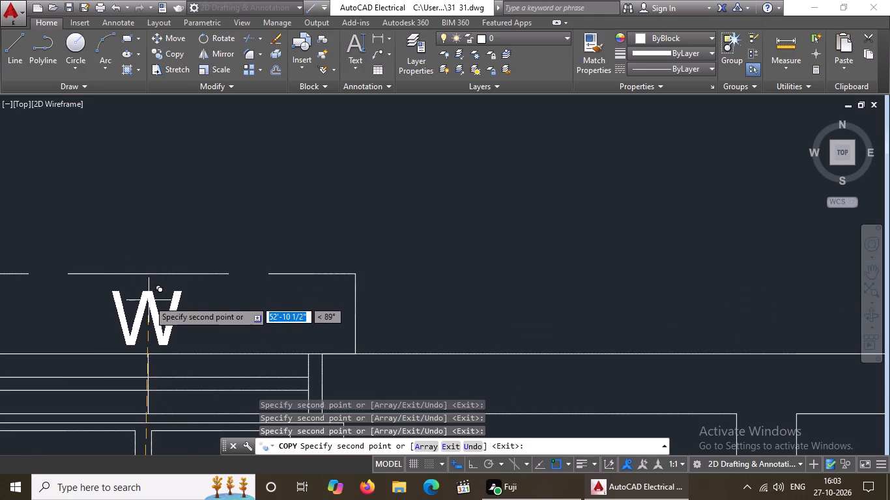
pyautogui.click(149, 300)
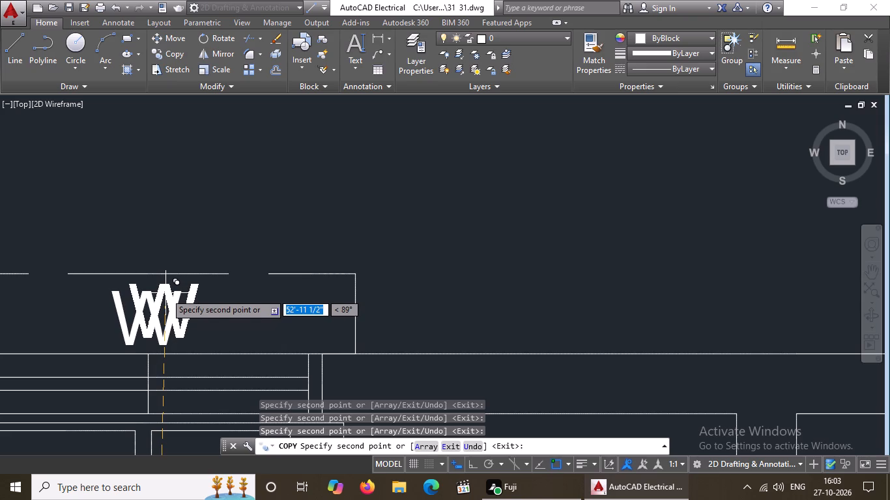
# Place a W copy in the dashed box outside the north-west bedroom's west window, beside the chair.
pyautogui.scroll(-5, 179, 289)
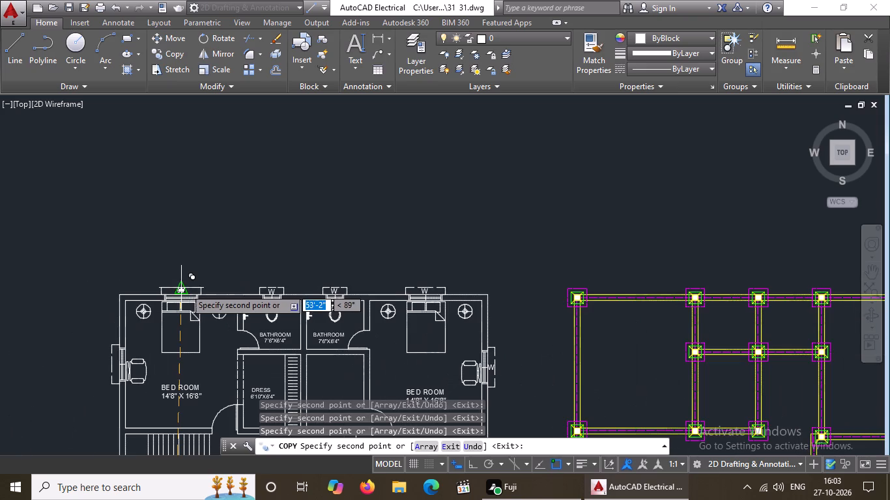
pyautogui.scroll(3, 120, 376)
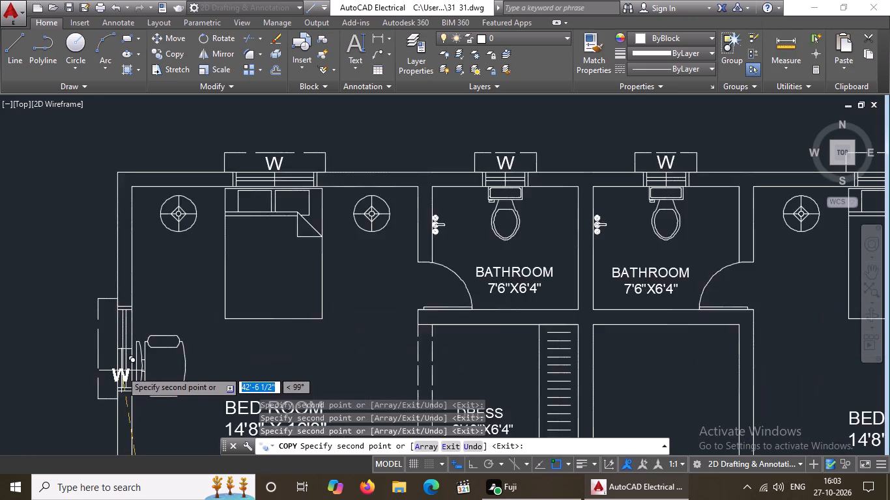
pyautogui.scroll(2, 121, 370)
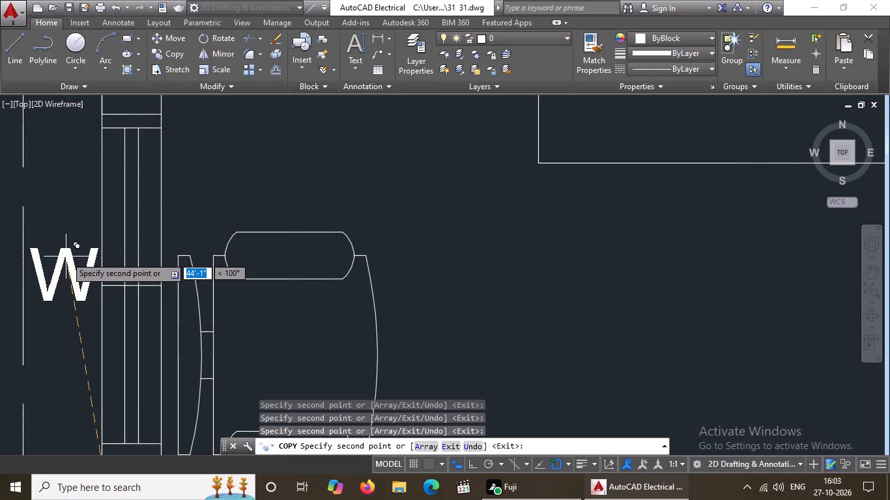
pyautogui.click(66, 257)
pyautogui.scroll(-3, 188, 313)
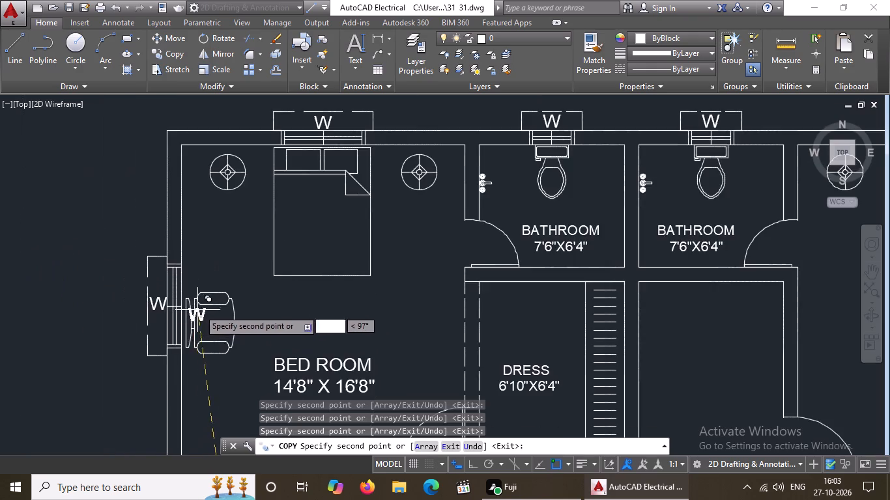
pyautogui.scroll(-5, 202, 307)
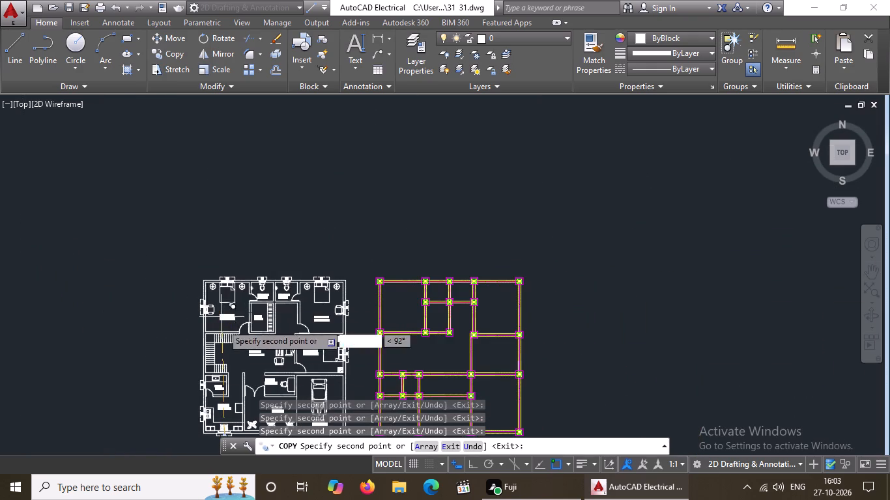
# Finish copying the W text.
pyautogui.moveTo(224, 364); pyautogui.dragTo(218, 319, button='middle')
pyautogui.scroll(1, 237, 365)
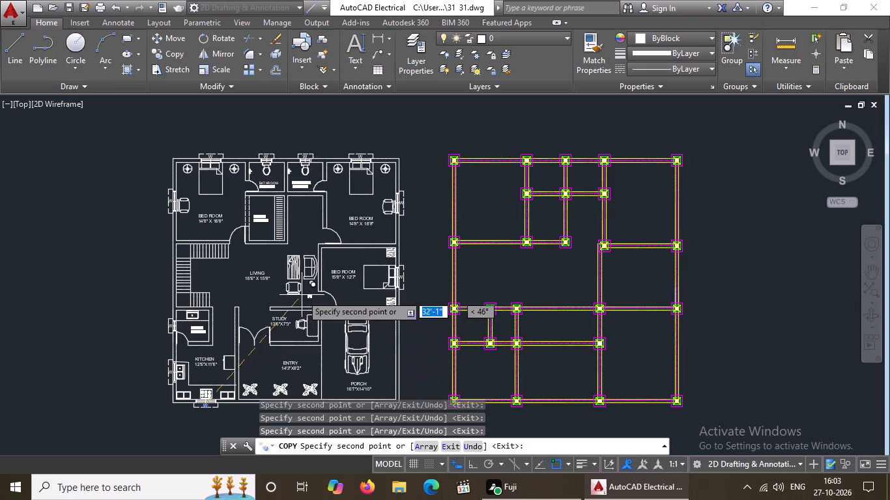
pyautogui.press('Escape')
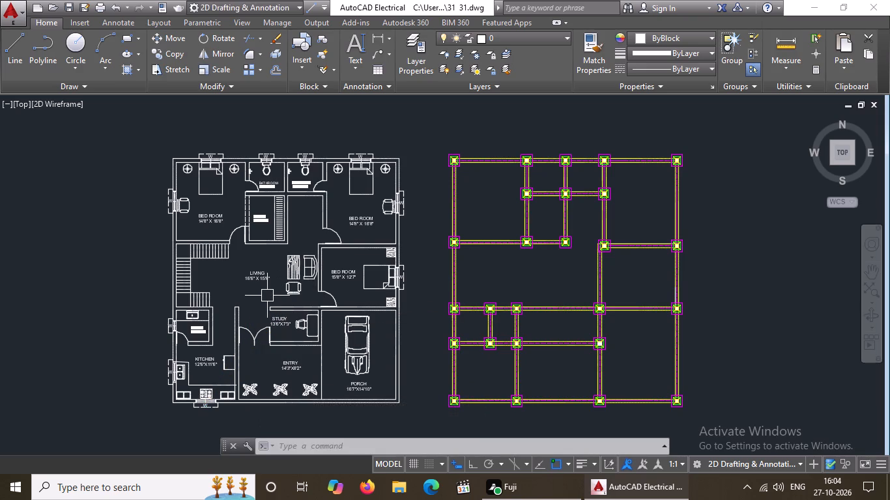
# Change the label outside the utility room's west window to V and move it about 2" east to centre it in its dashed box.
pyautogui.scroll(3, 208, 420)
pyautogui.scroll(-2, 188, 367)
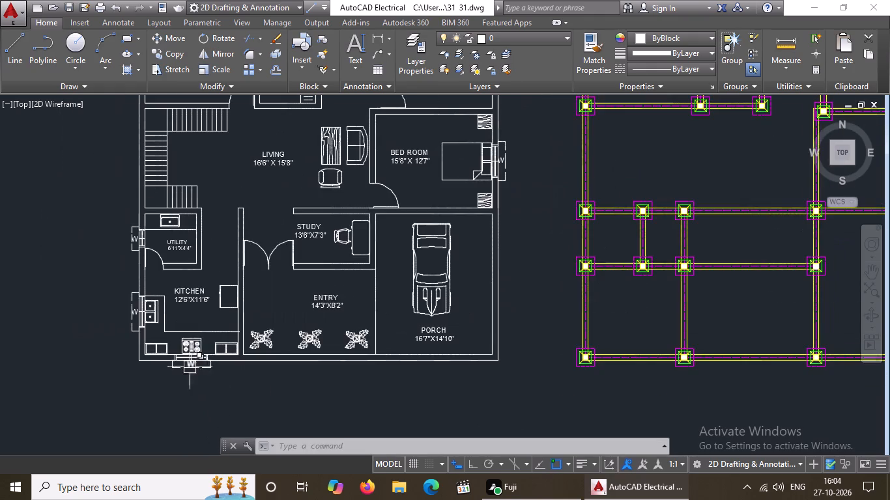
pyautogui.scroll(1, 140, 306)
pyautogui.scroll(-1, 141, 285)
pyautogui.scroll(4, 140, 219)
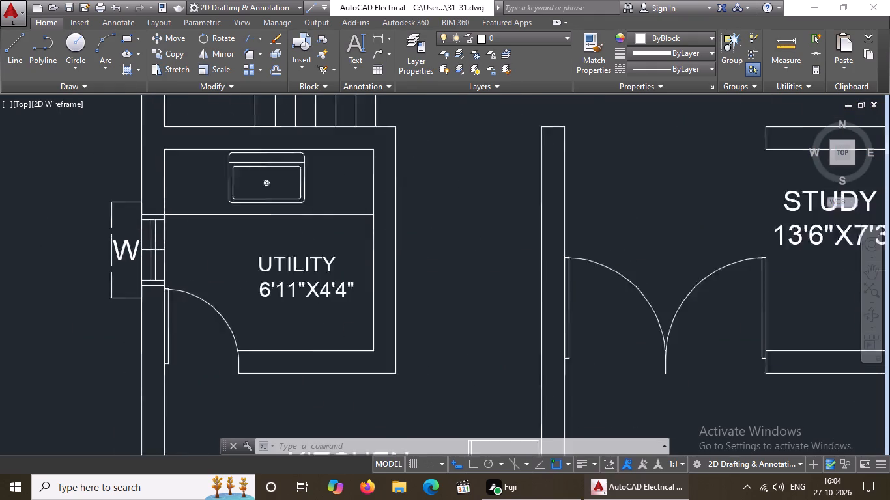
pyautogui.doubleClick(130, 245)
pyautogui.press('BackSpace')
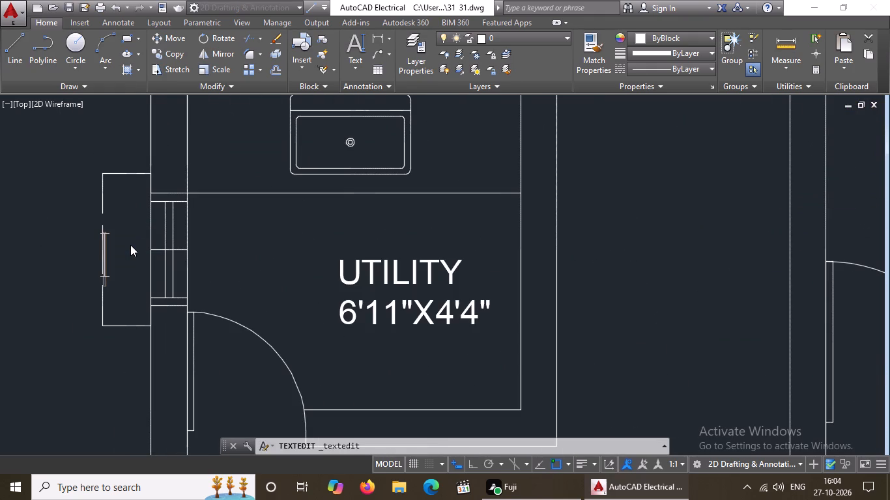
pyautogui.press('v')
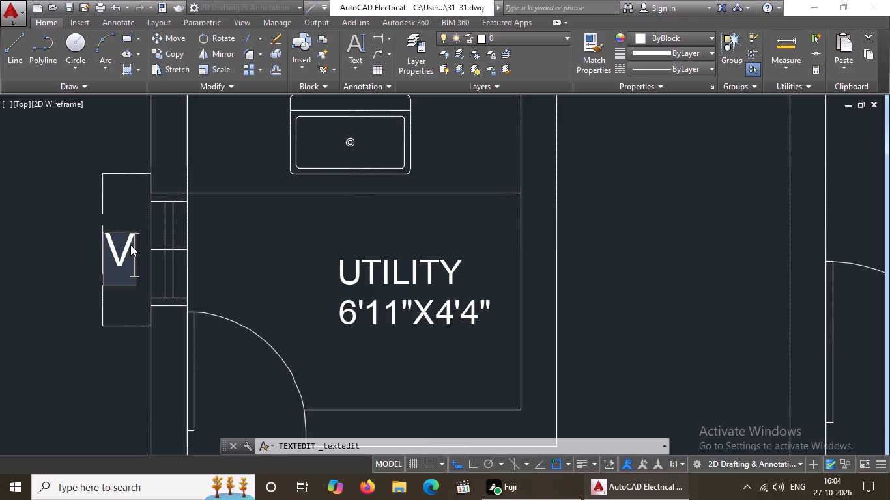
pyautogui.click(46, 278)
pyautogui.click(118, 254)
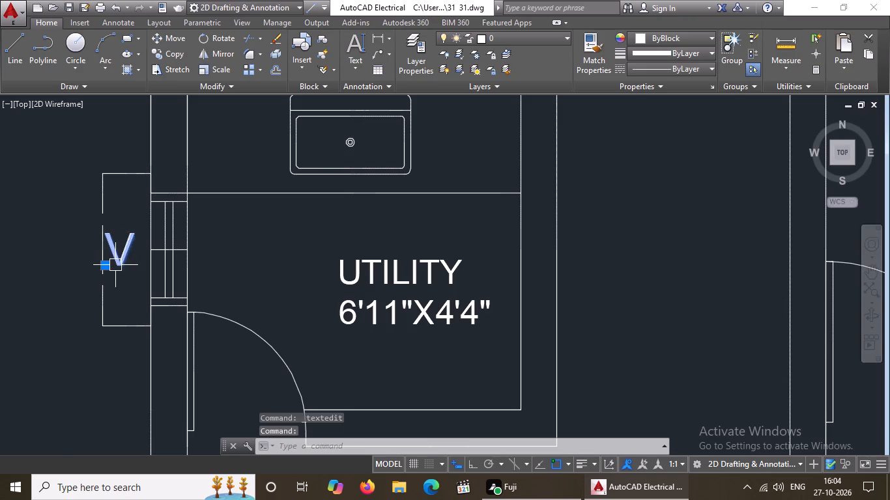
pyautogui.scroll(1, 104, 270)
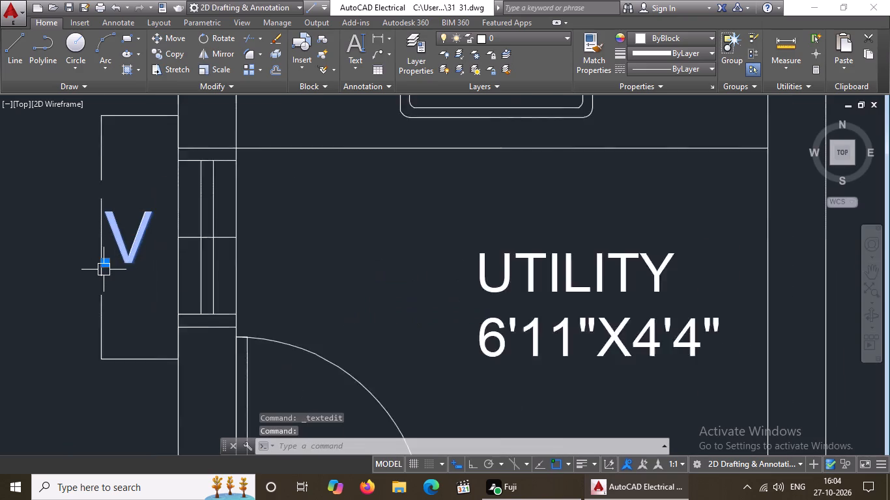
pyautogui.scroll(1, 104, 270)
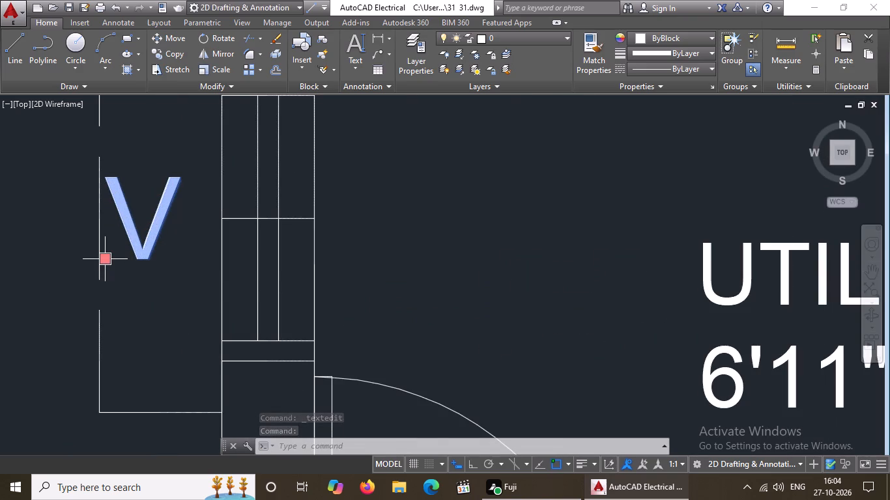
pyautogui.click(106, 260)
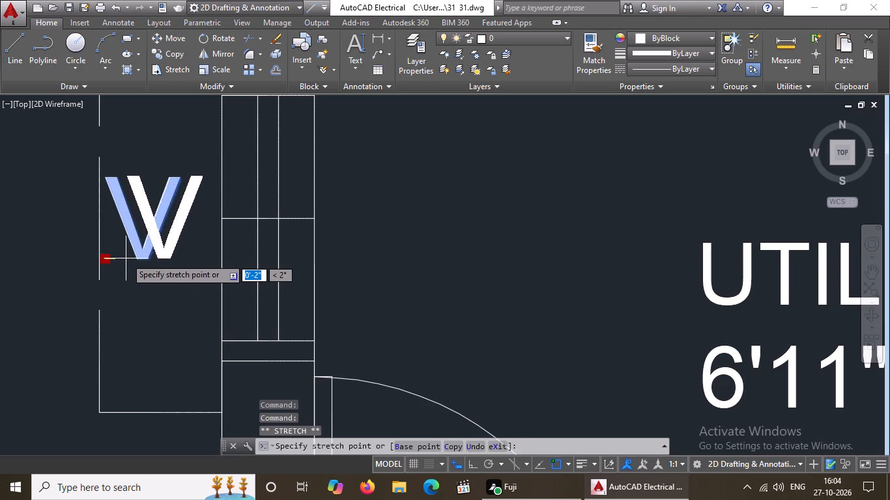
pyautogui.click(126, 257)
# Change the label outside the western bathroom's north window to V and shift it slightly north-east to centre it in its dashed box.
pyautogui.scroll(-6, 147, 256)
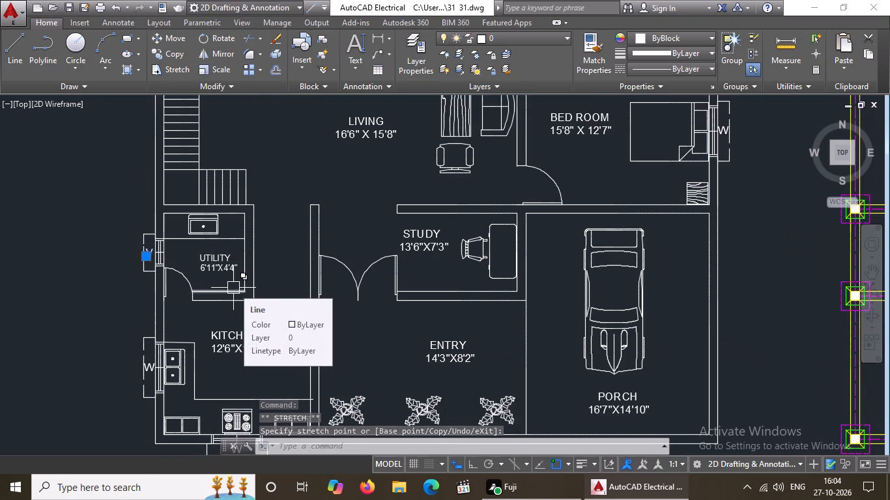
pyautogui.scroll(-2, 233, 288)
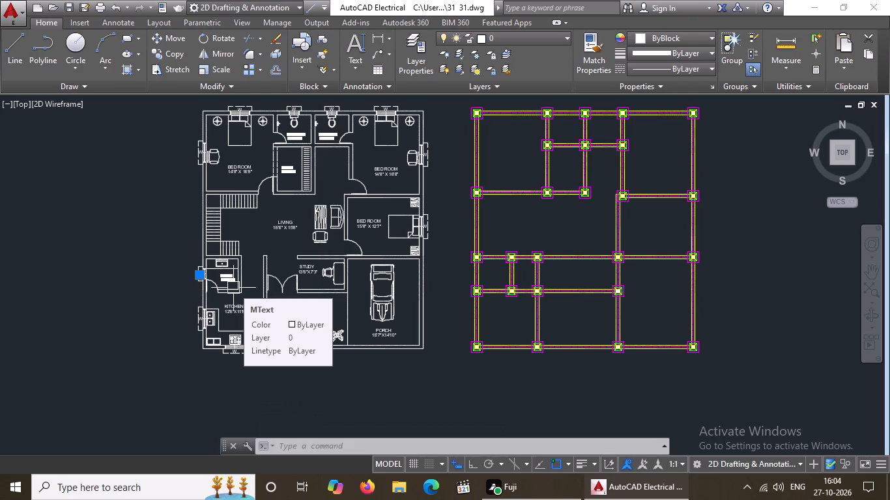
pyautogui.scroll(-1, 233, 288)
pyautogui.scroll(2, 232, 188)
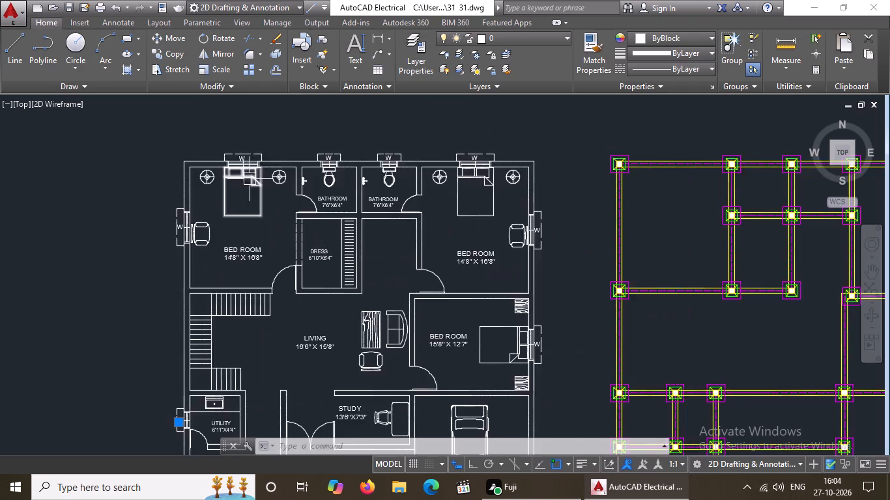
pyautogui.scroll(1, 259, 161)
pyautogui.scroll(2, 362, 157)
pyautogui.doubleClick(383, 153)
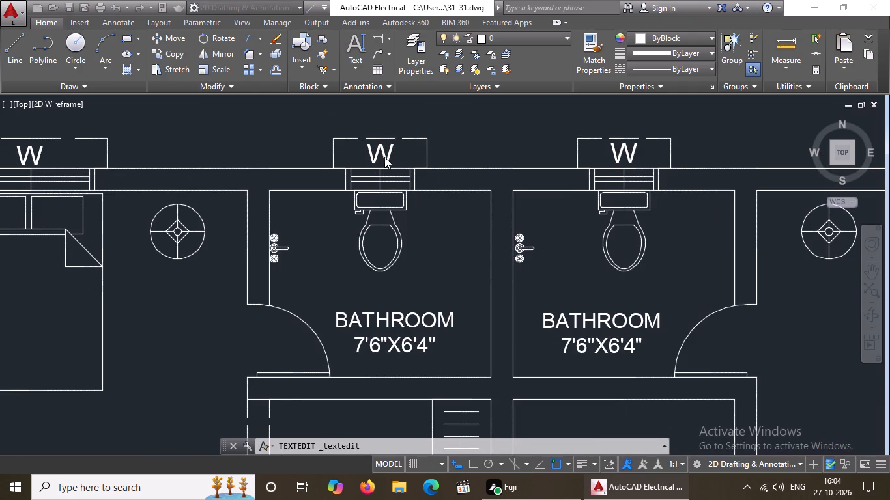
pyautogui.press('BackSpace')
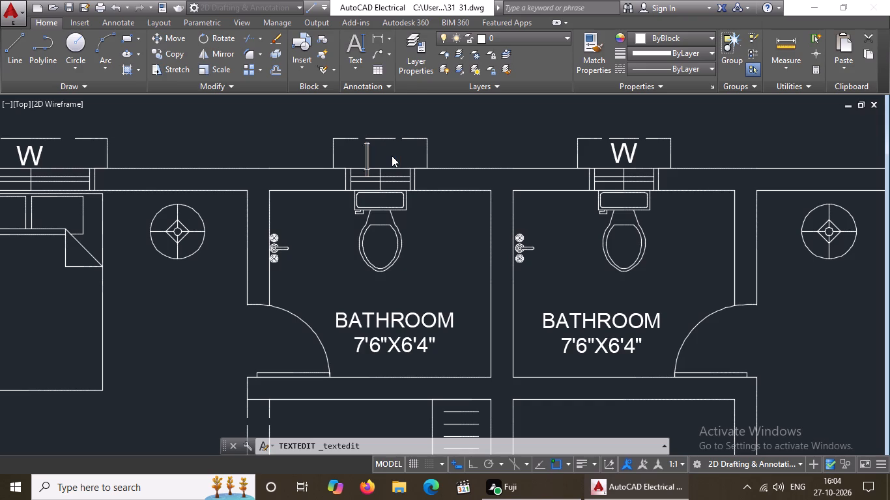
pyautogui.press('BackSpace')
pyautogui.press('v')
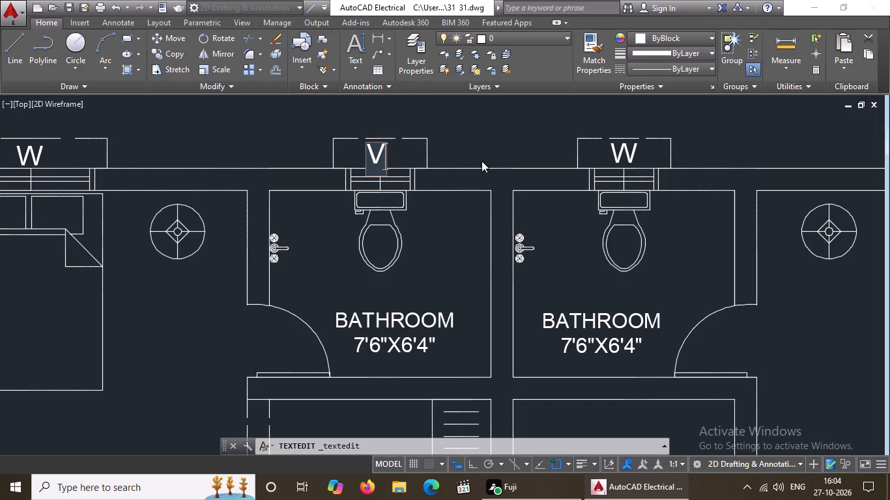
pyautogui.click(472, 140)
pyautogui.scroll(2, 376, 154)
pyautogui.click(371, 166)
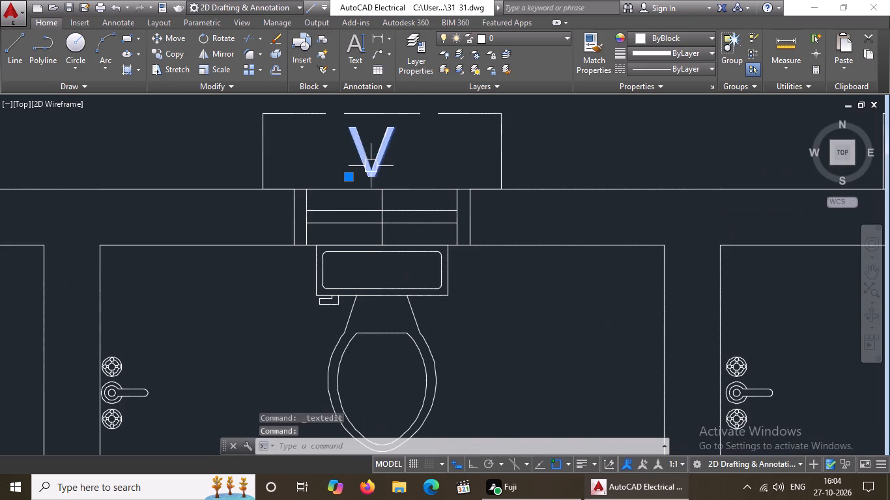
pyautogui.click(352, 173)
pyautogui.click(356, 172)
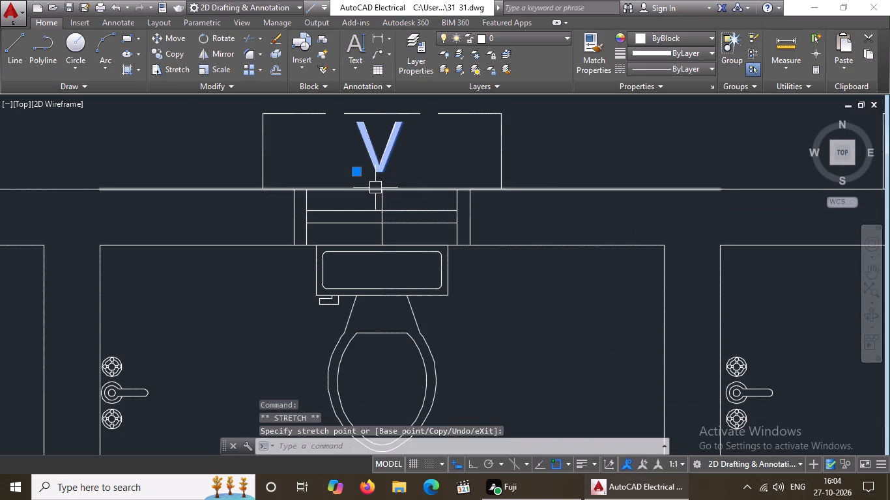
# Change the label outside the eastern bathroom's north window to V and move it about 1 1/2" east to centre it.
pyautogui.scroll(-4, 371, 169)
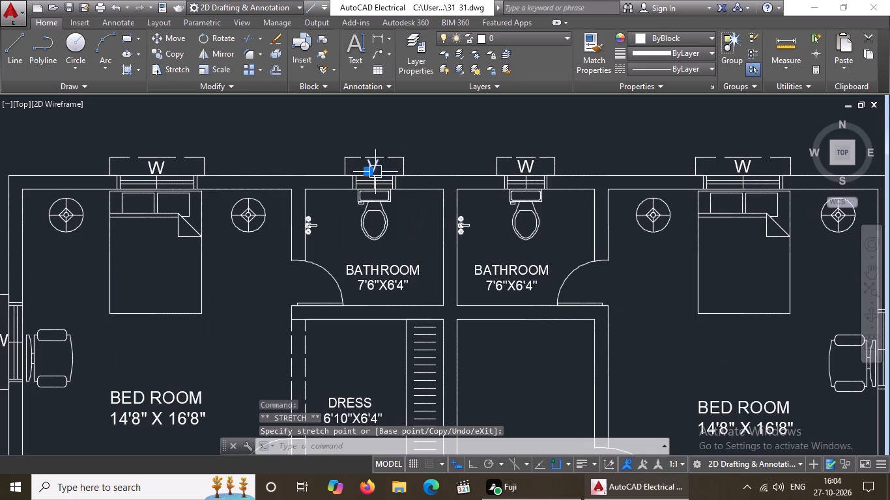
pyautogui.scroll(3, 572, 161)
pyautogui.doubleClick(401, 186)
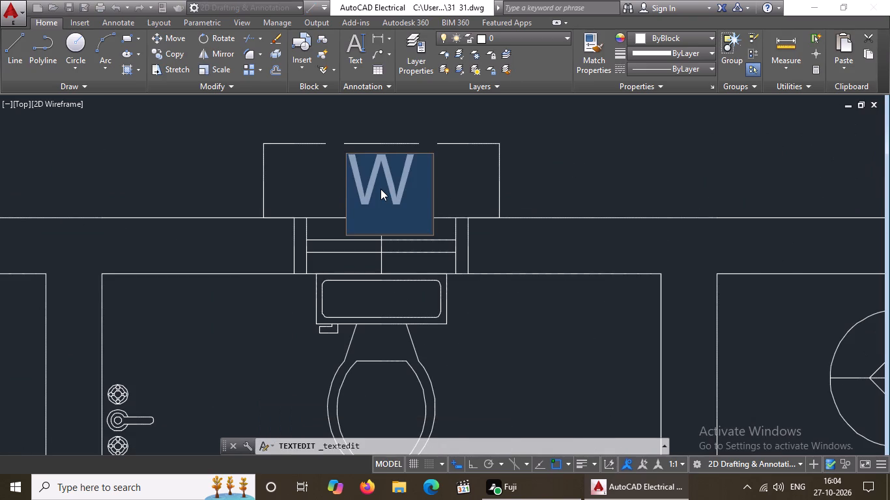
pyautogui.press('BackSpace')
pyautogui.press('BackSpace')
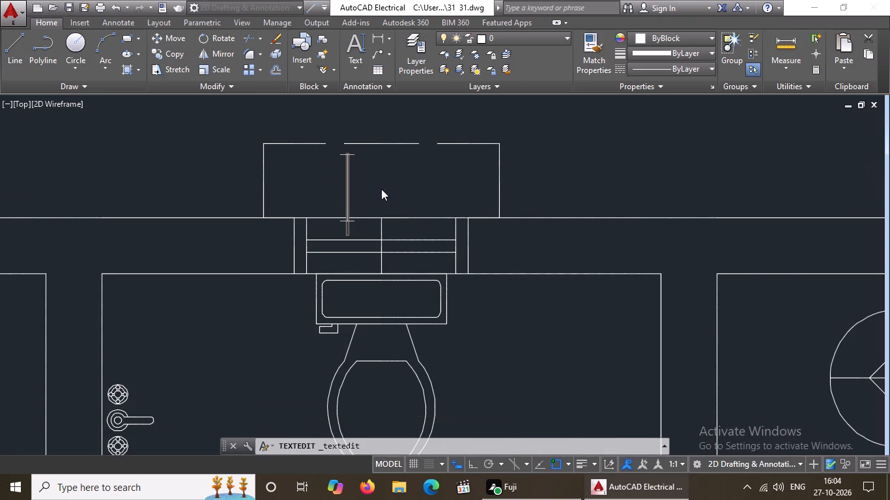
pyautogui.press('v')
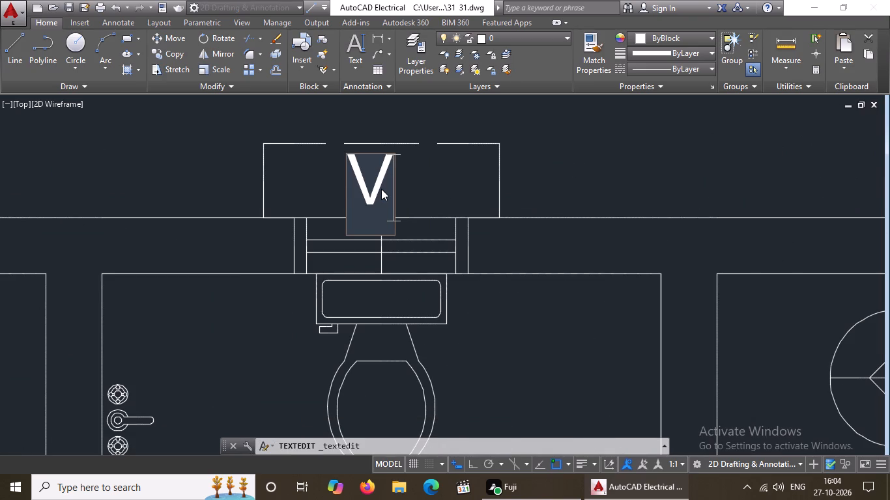
pyautogui.click(530, 161)
pyautogui.click(371, 201)
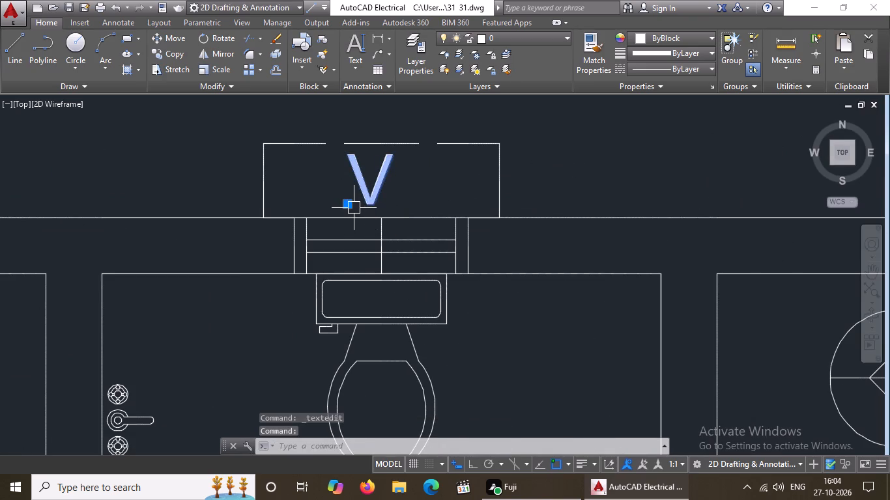
pyautogui.click(349, 204)
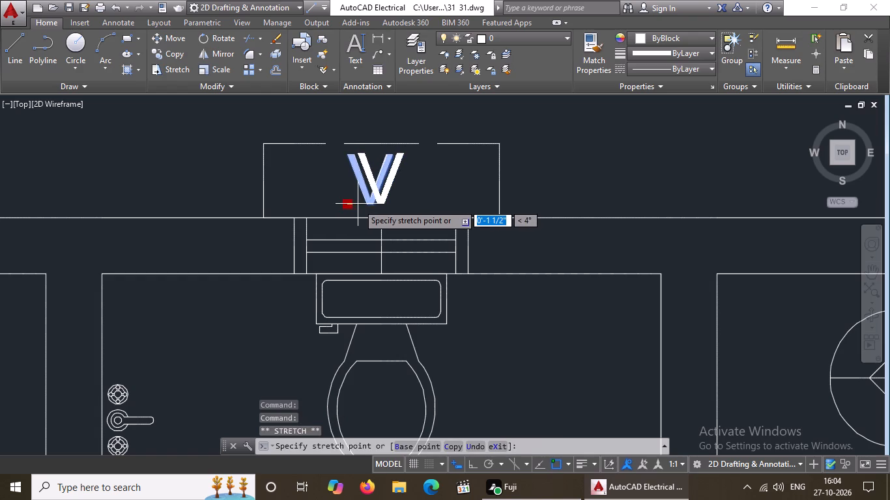
pyautogui.click(358, 204)
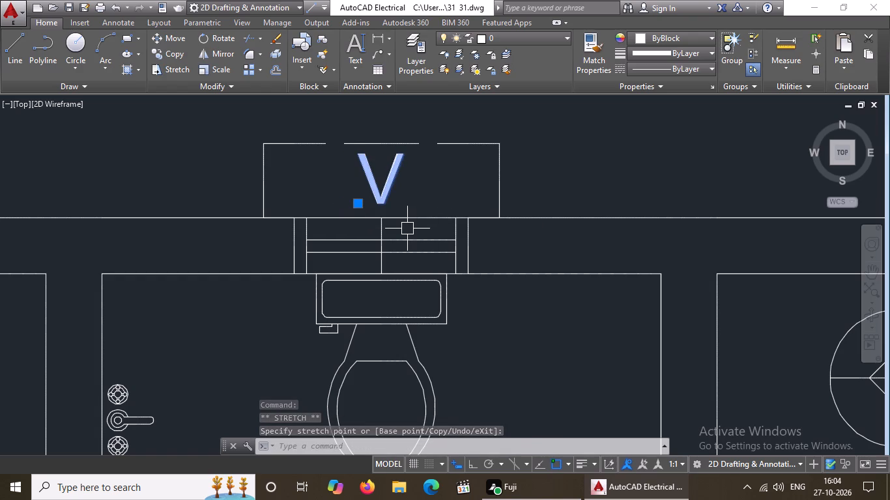
# Look over the whole floor plan, checking the V and W labels around its outer walls, and clear the selection.
pyautogui.scroll(-3, 407, 229)
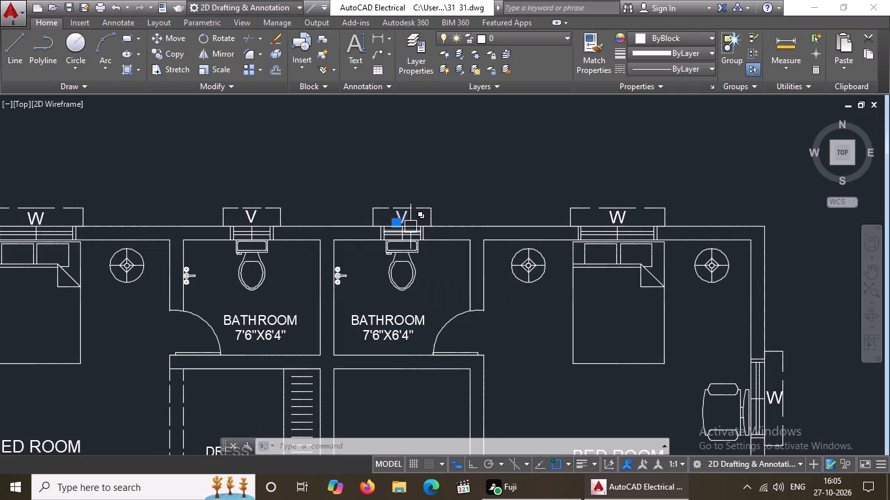
pyautogui.scroll(-3, 411, 227)
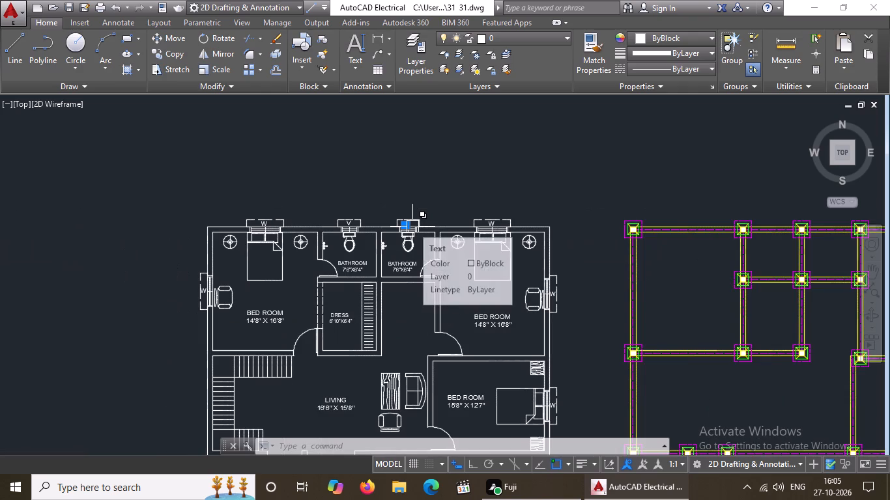
pyautogui.scroll(-1, 416, 227)
pyautogui.scroll(3, 417, 250)
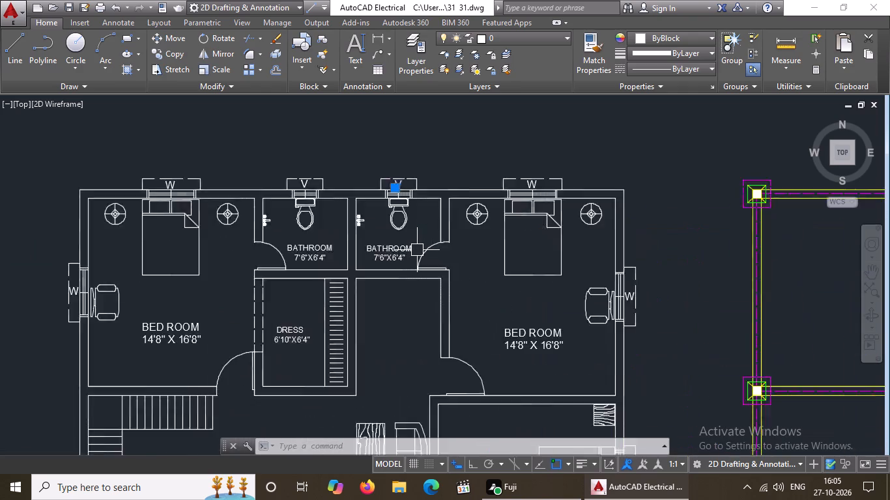
pyautogui.scroll(-2, 417, 250)
pyautogui.scroll(3, 437, 243)
pyautogui.scroll(-1, 437, 243)
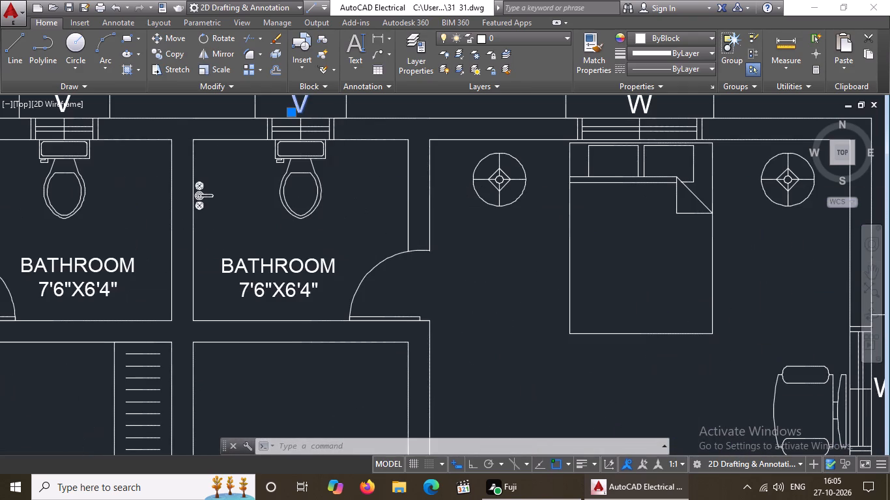
pyautogui.scroll(-2, 484, 236)
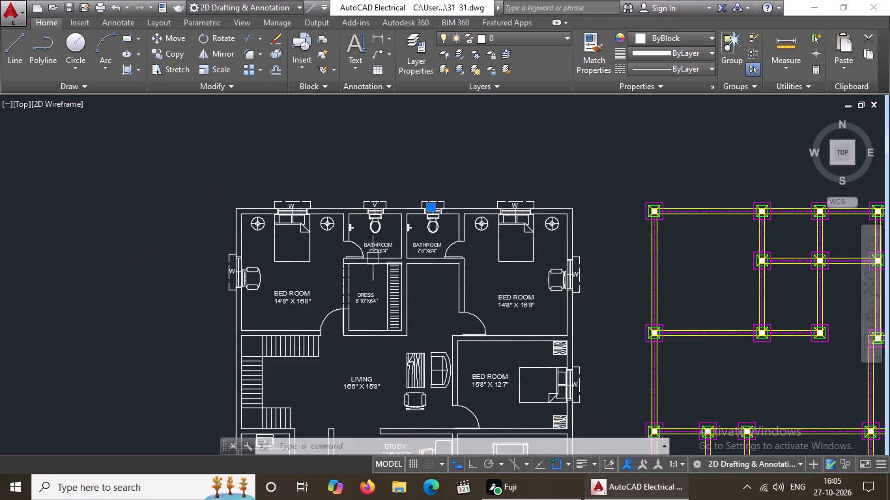
pyautogui.scroll(-2, 368, 245)
pyautogui.scroll(2, 371, 304)
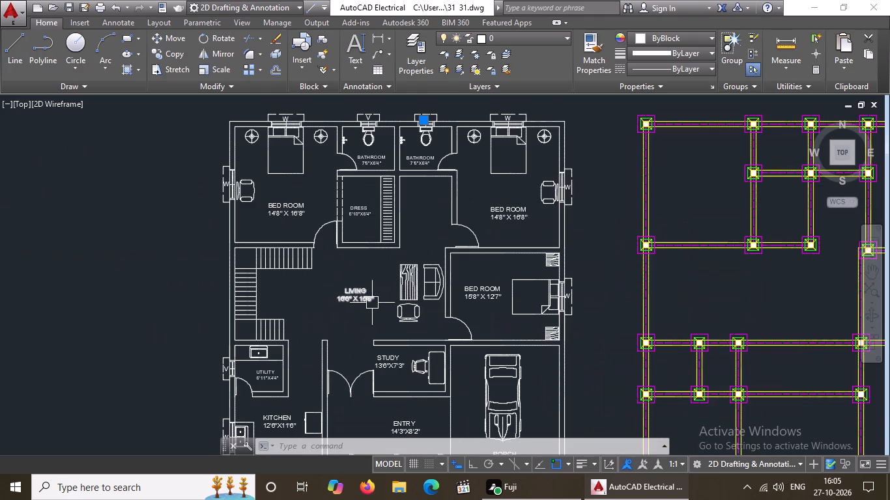
pyautogui.scroll(-1, 398, 286)
pyautogui.scroll(1, 414, 398)
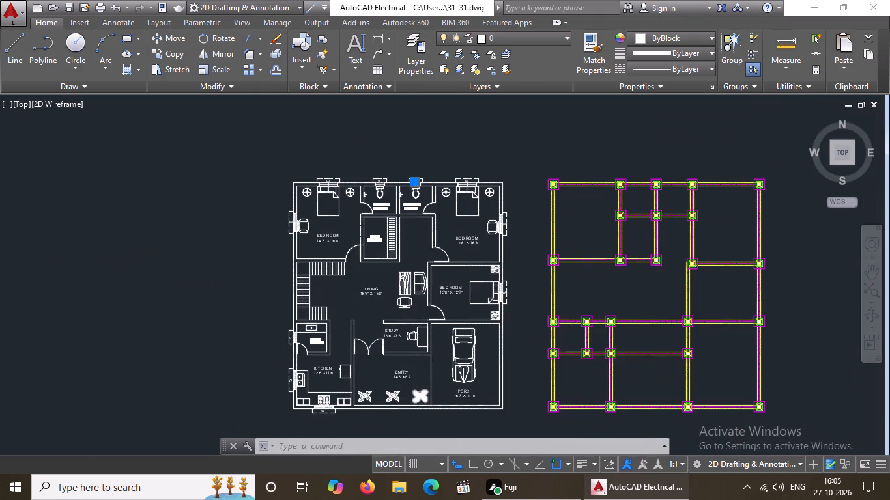
pyautogui.scroll(1, 416, 355)
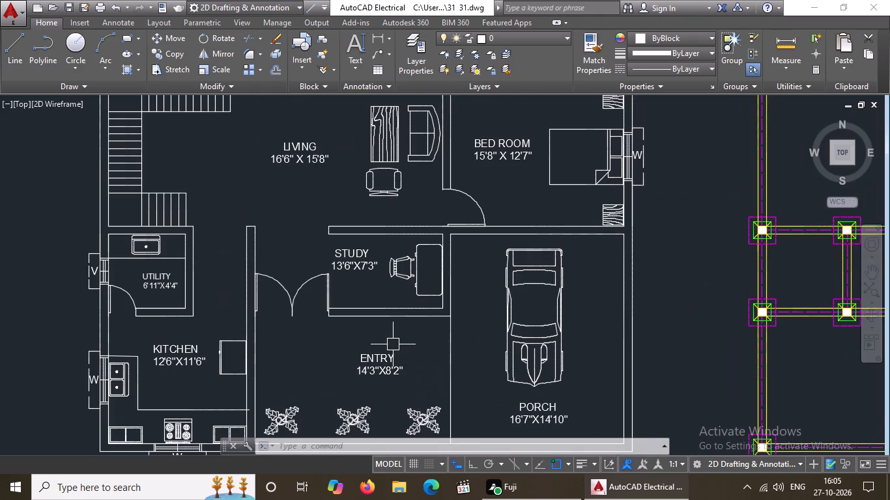
pyautogui.scroll(1, 375, 337)
pyautogui.scroll(-2, 379, 335)
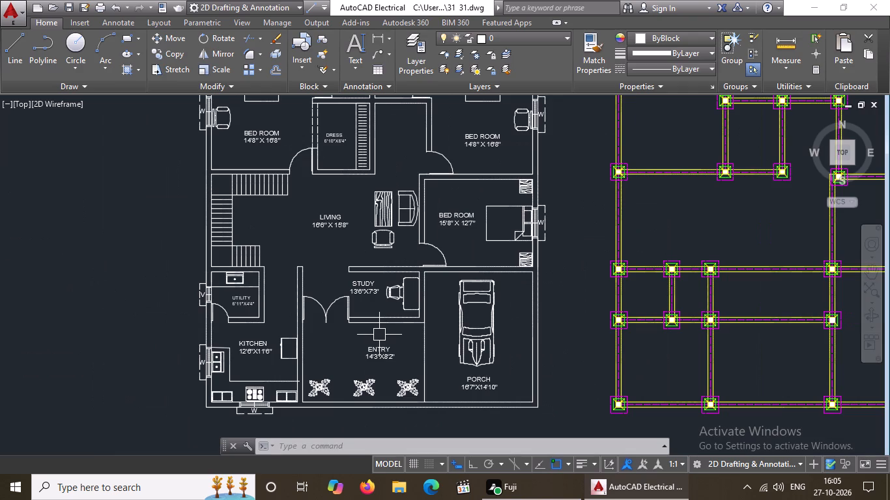
pyautogui.press('Escape')
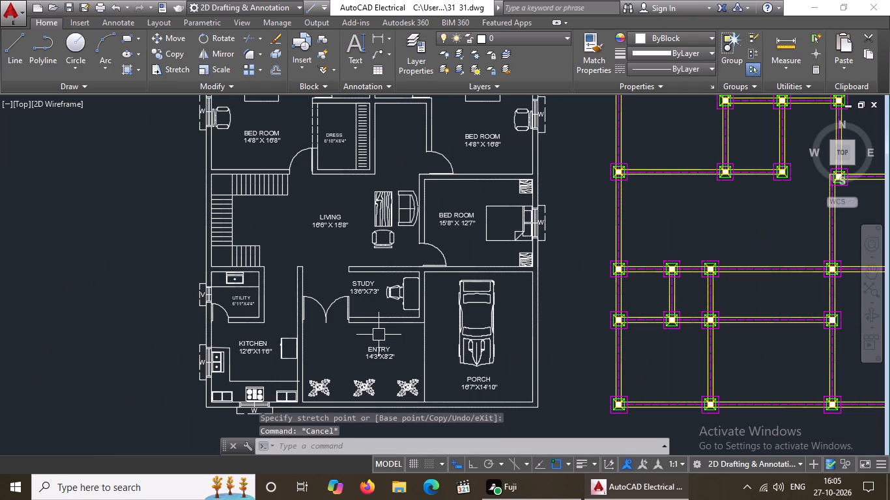
# Copy the W label from the kitchen's south window to just below the double door between the study and entry.
pyautogui.scroll(1, 467, 390)
pyautogui.scroll(-3, 474, 359)
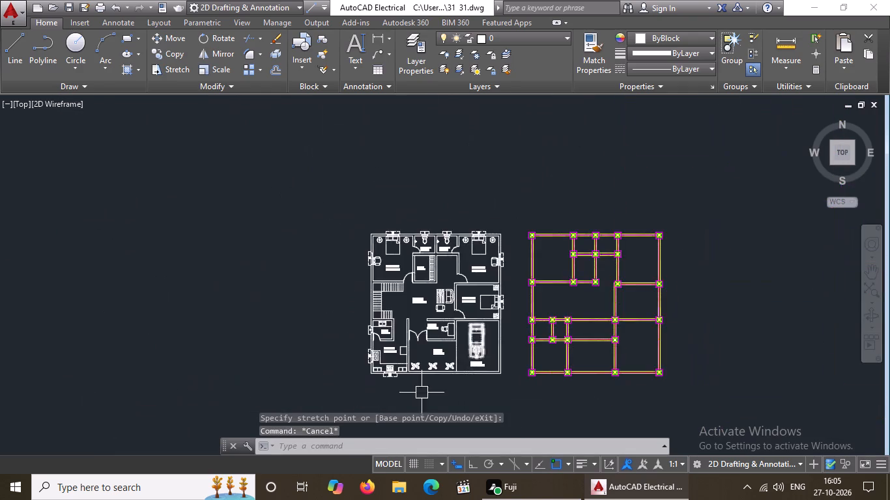
pyautogui.scroll(3, 401, 404)
pyautogui.scroll(1, 419, 350)
pyautogui.scroll(3, 307, 230)
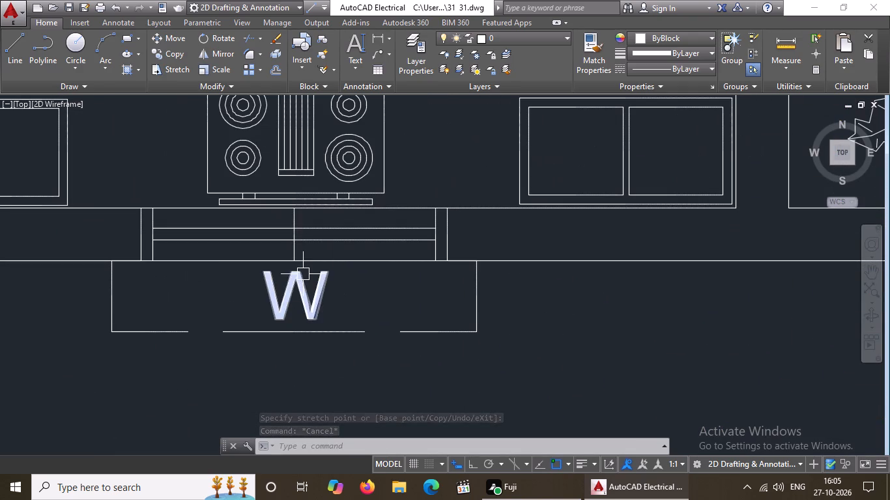
pyautogui.click(302, 280)
pyautogui.scroll(-1, 303, 280)
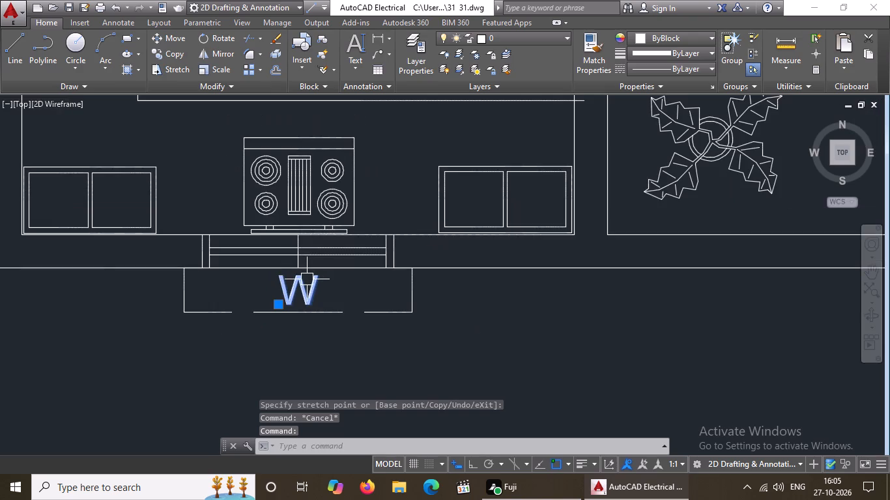
pyautogui.scroll(-2, 309, 270)
pyautogui.click(174, 50)
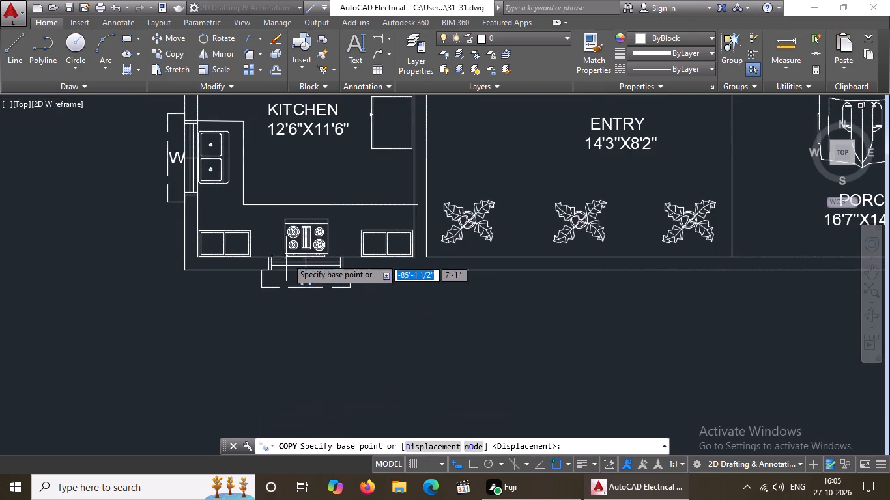
pyautogui.click(304, 277)
pyautogui.scroll(-3, 336, 270)
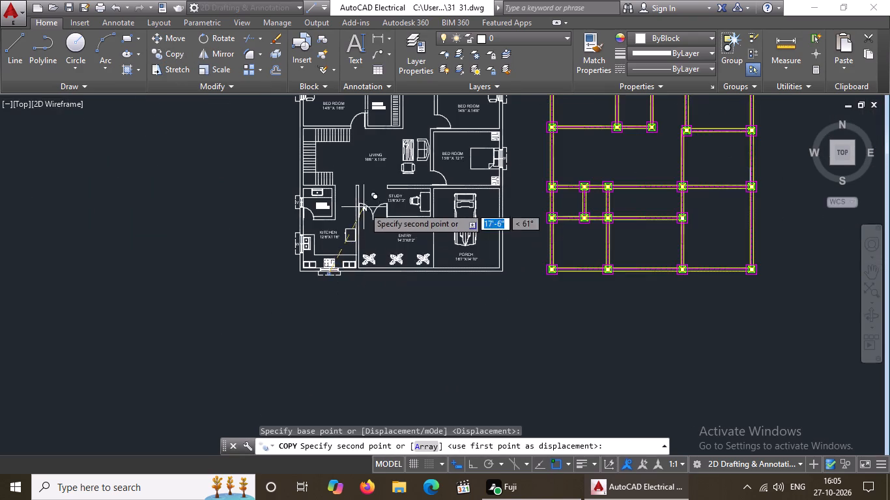
pyautogui.scroll(2, 366, 206)
pyautogui.scroll(2, 394, 253)
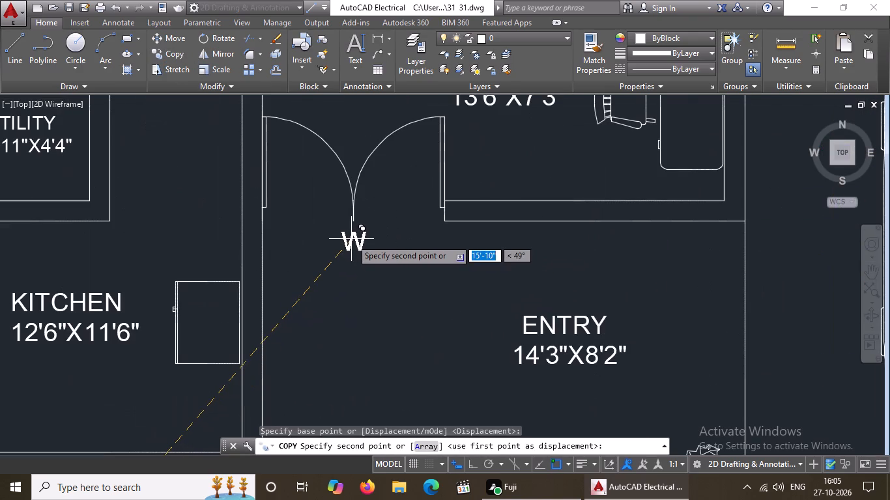
pyautogui.click(353, 235)
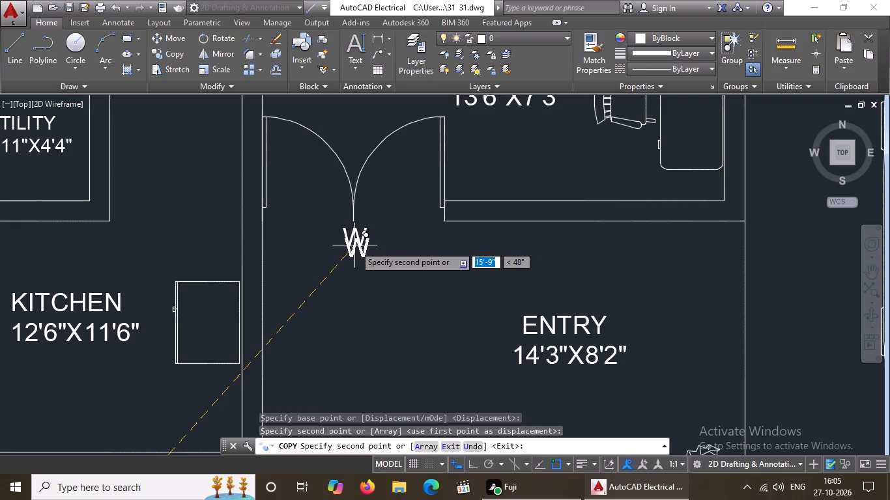
pyautogui.press('Escape')
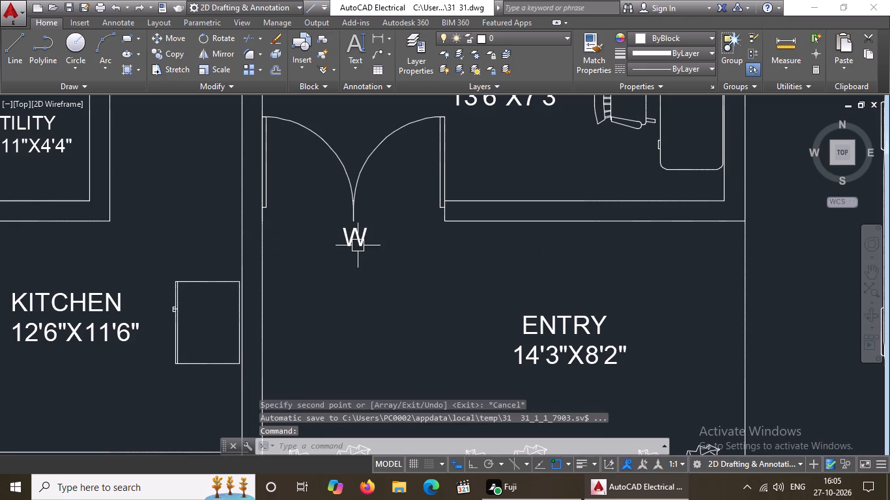
# Change the copied label below the double door to MD and move it about 4 1/2" west to centre it.
pyautogui.doubleClick(358, 243)
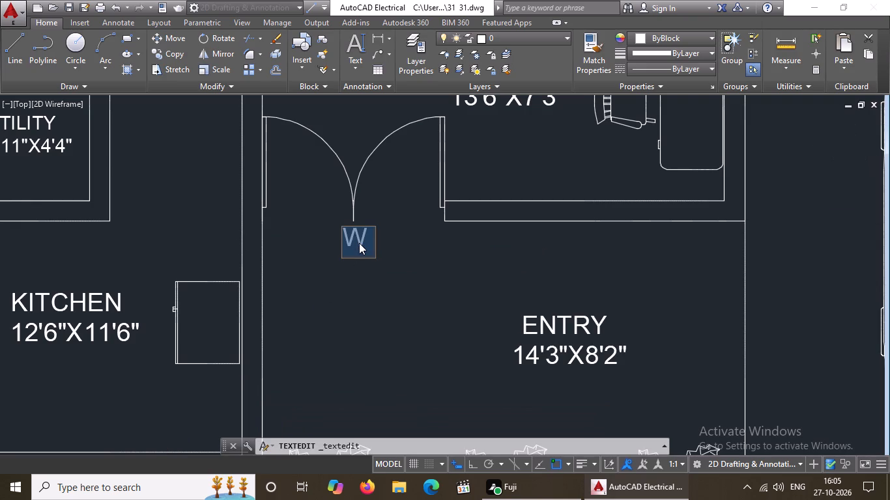
pyautogui.press('BackSpace')
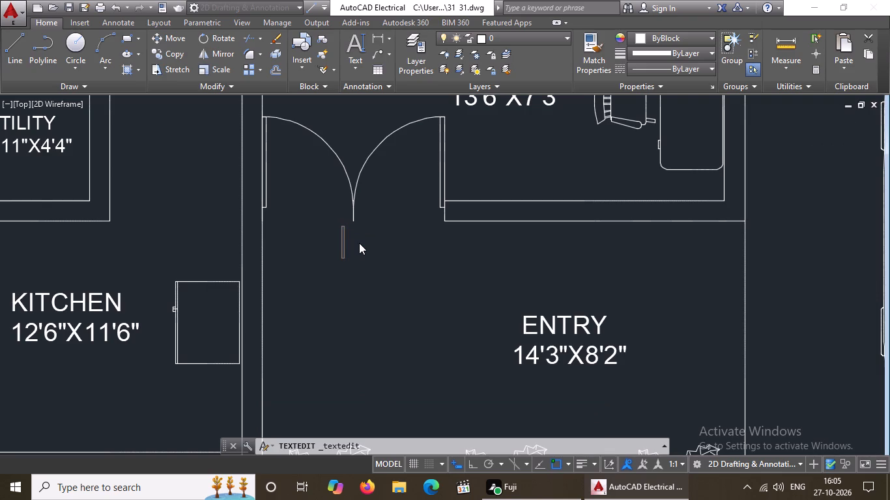
pyautogui.press('m')
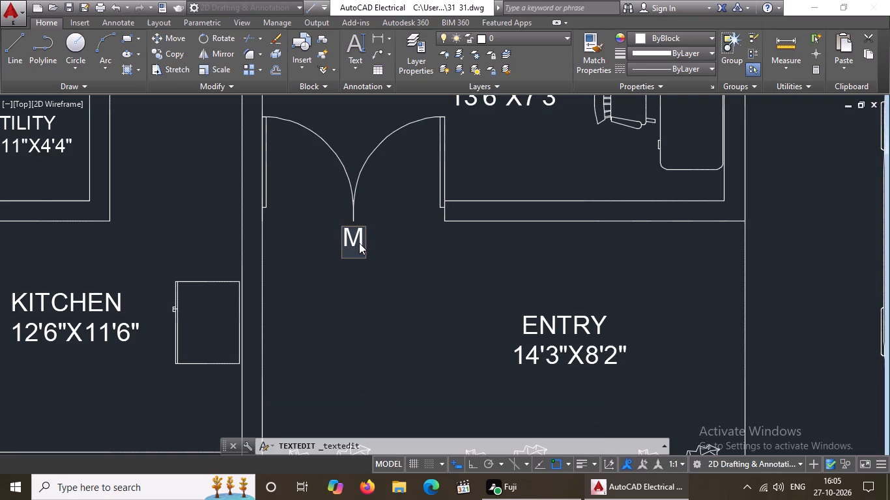
pyautogui.press('d')
pyautogui.click(416, 268)
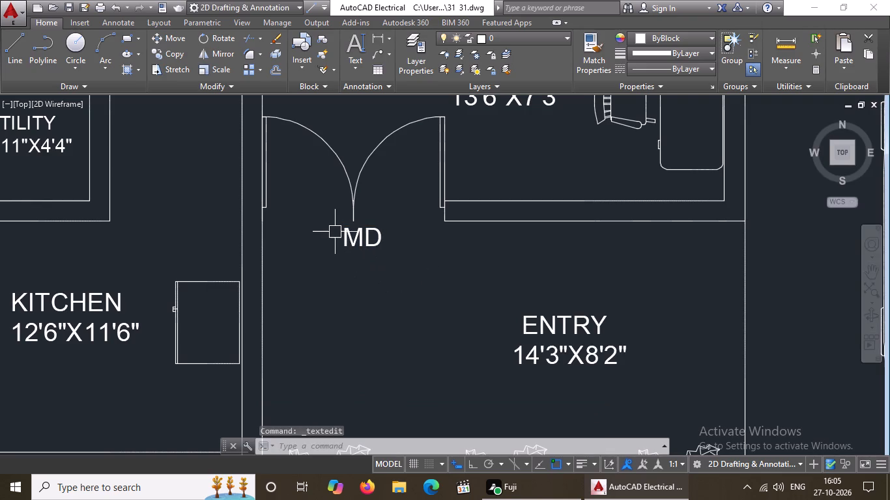
pyautogui.click(359, 240)
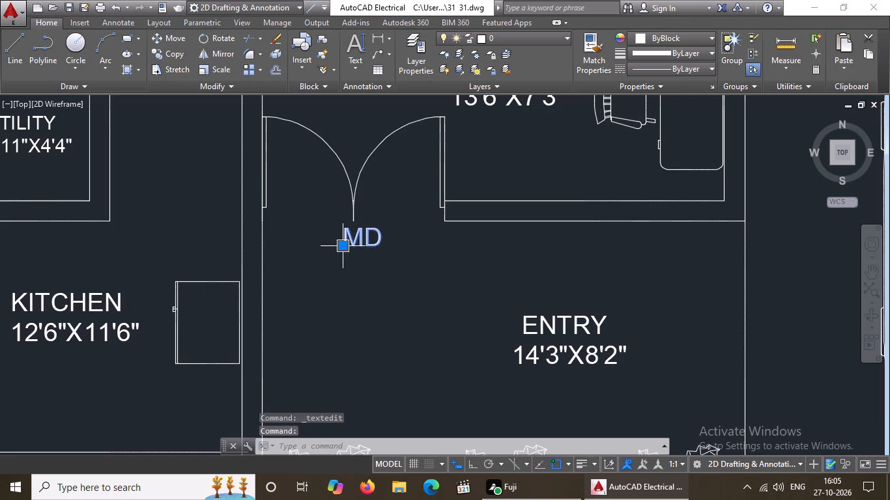
pyautogui.click(342, 244)
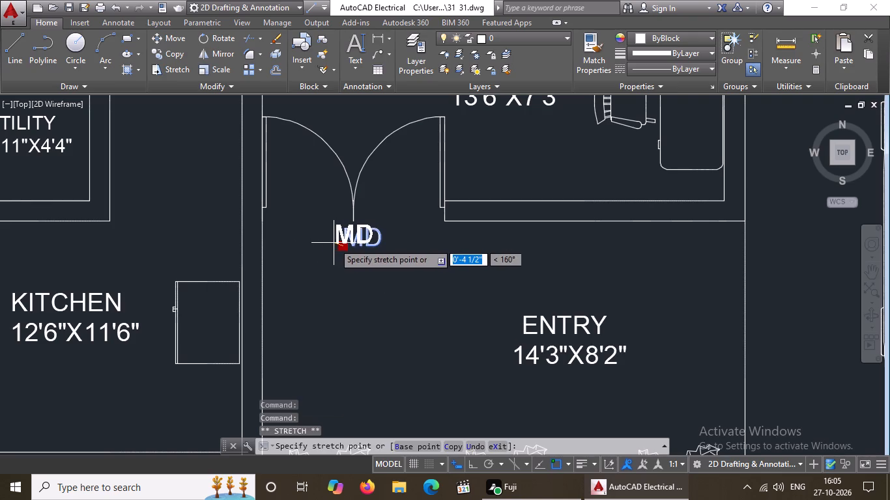
pyautogui.click(334, 243)
pyautogui.scroll(-3, 339, 254)
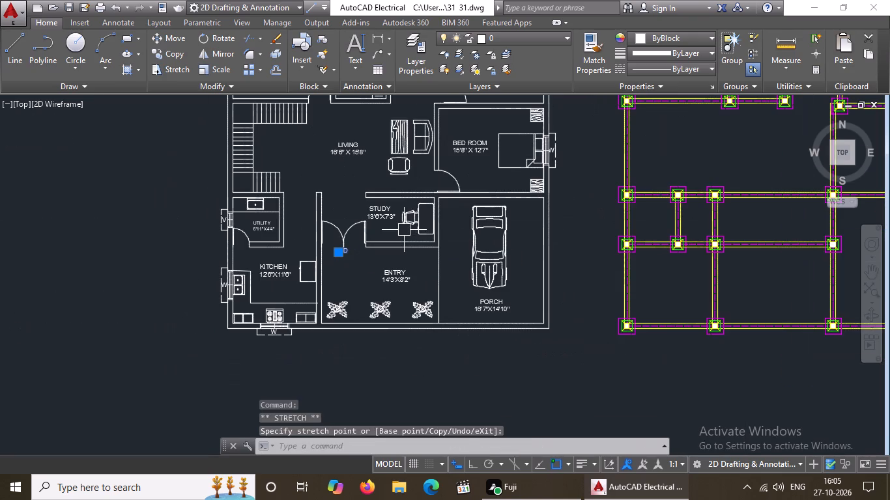
pyautogui.press('Escape')
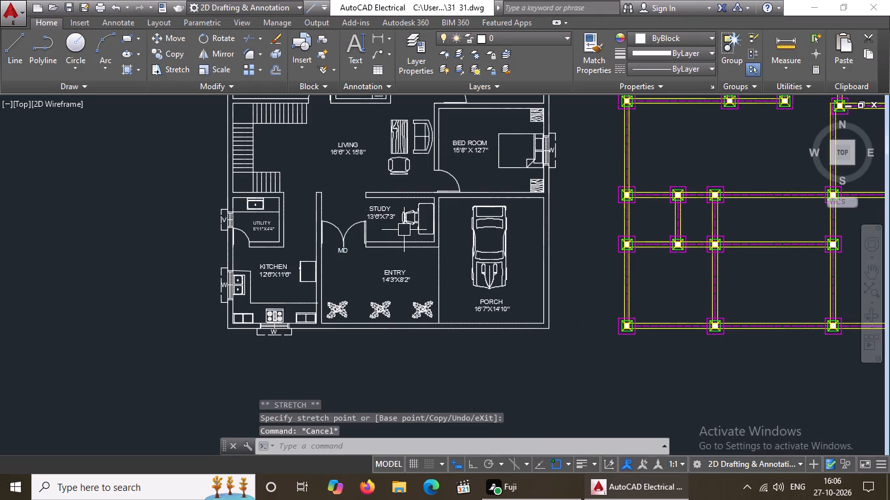
# Copy the MD label from the double door to the door opening of the 15'8" X 12'7" bedroom.
pyautogui.scroll(2, 351, 227)
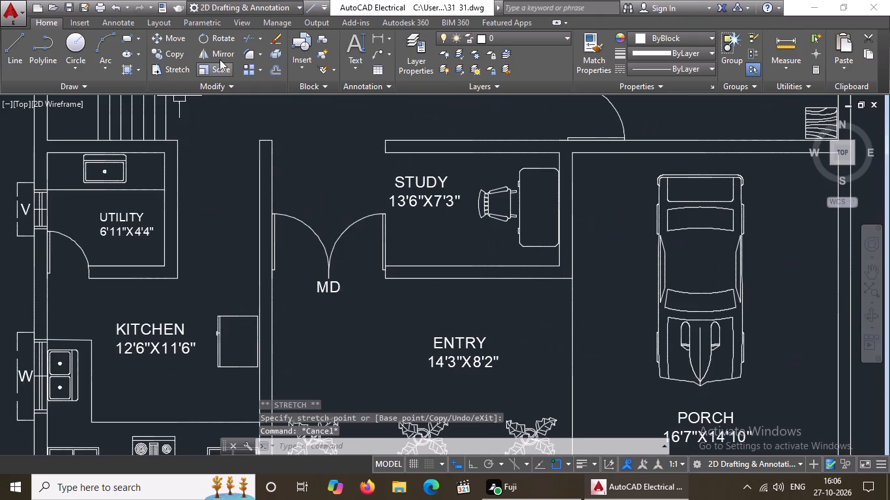
pyautogui.click(321, 294)
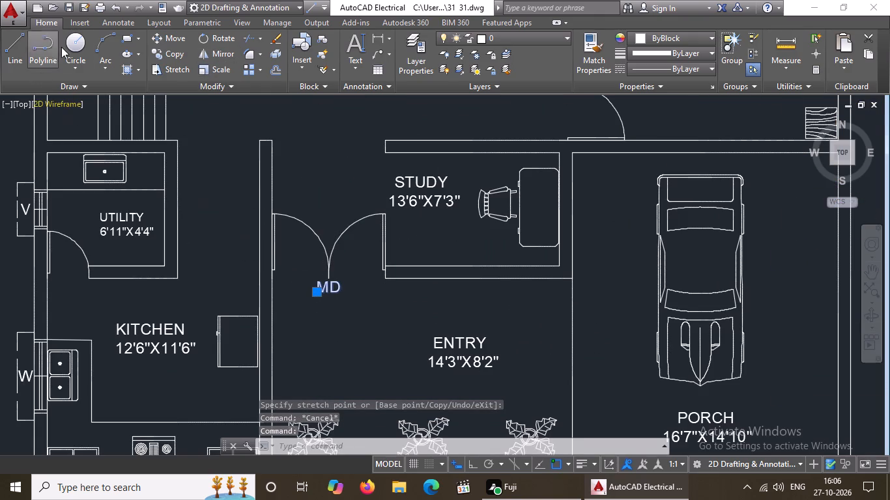
pyautogui.click(172, 50)
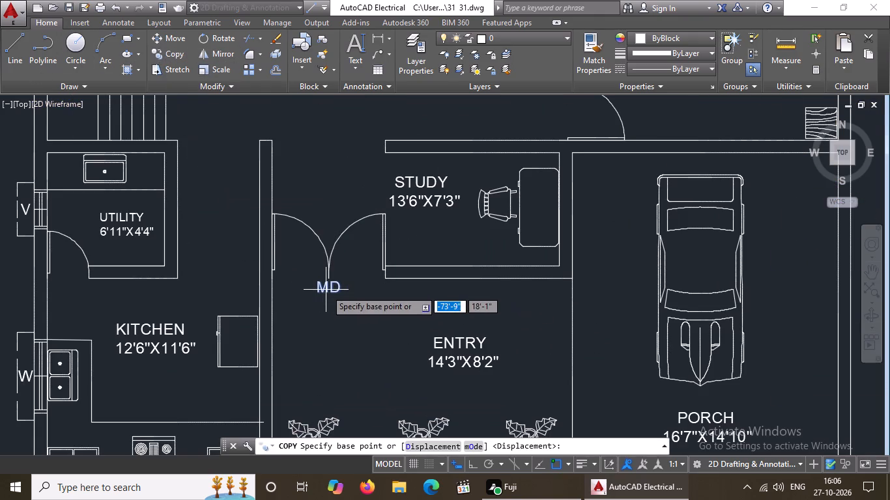
pyautogui.click(328, 288)
pyautogui.scroll(-2, 321, 290)
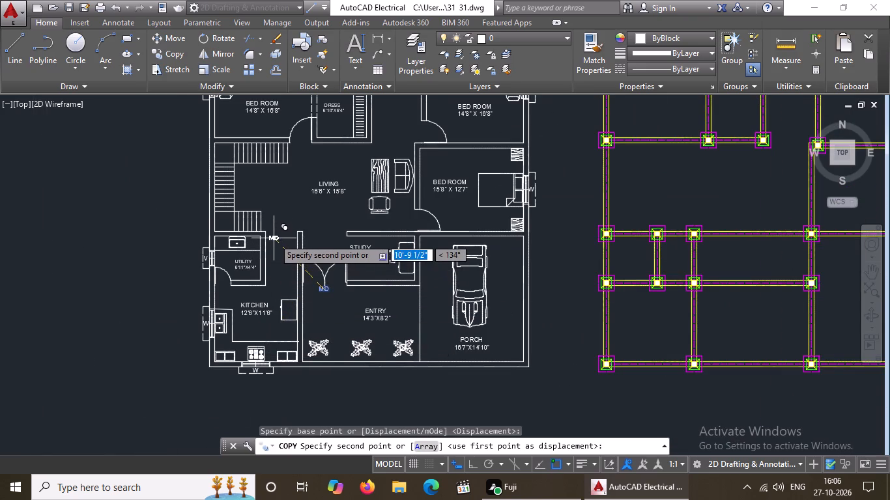
pyautogui.moveTo(268, 268); pyautogui.dragTo(255, 337, button='middle')
pyautogui.scroll(2, 412, 288)
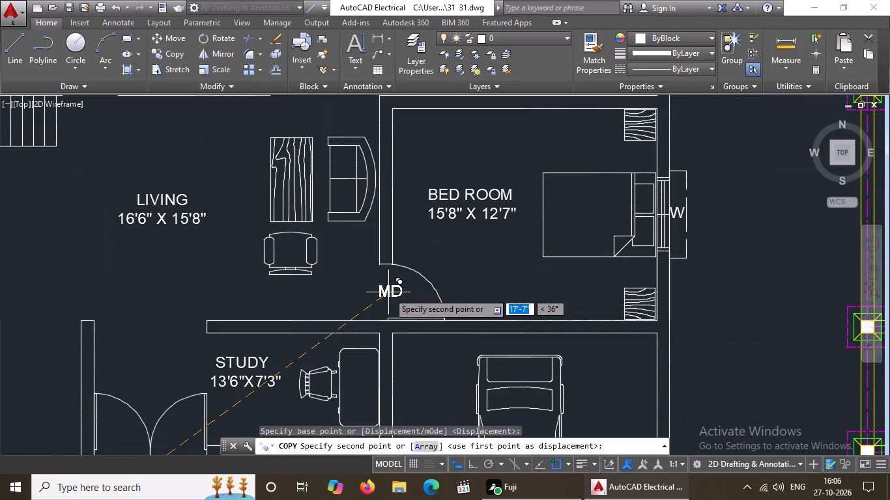
pyautogui.click(388, 292)
pyautogui.press('Escape')
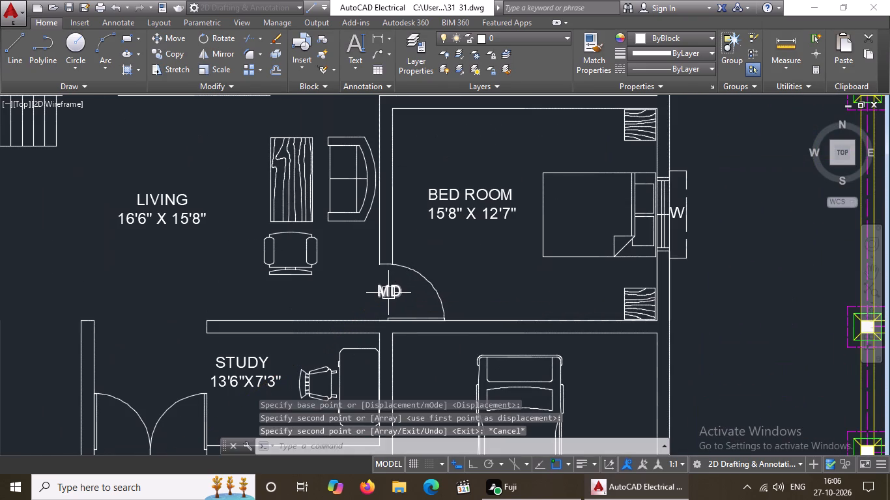
# Change the copied label at the 15'8" X 12'7" bedroom door to D and move it about 7 1/2" east.
pyautogui.tripleClick(391, 292)
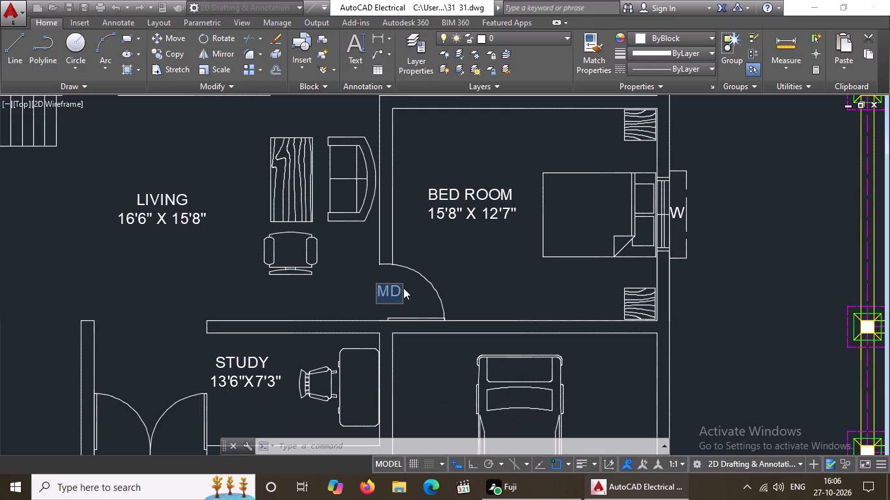
pyautogui.press('BackSpace')
pyautogui.press('BackSpace')
pyautogui.press('d')
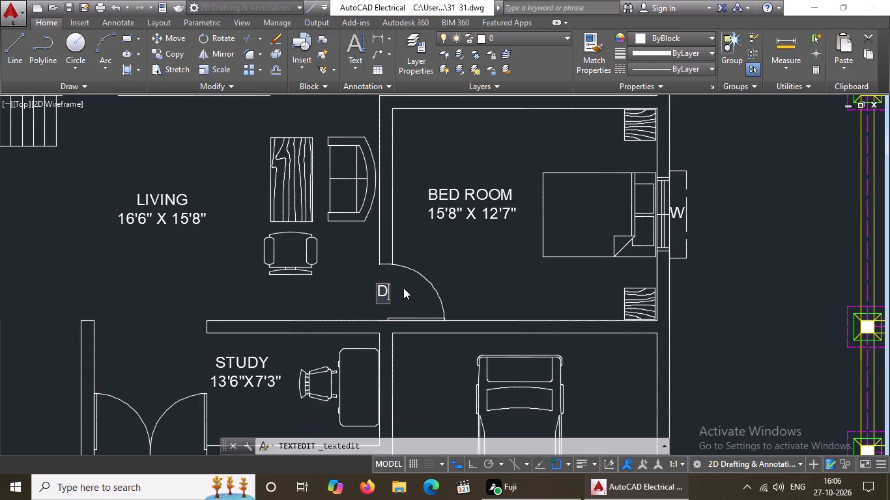
pyautogui.click(443, 239)
pyautogui.click(381, 295)
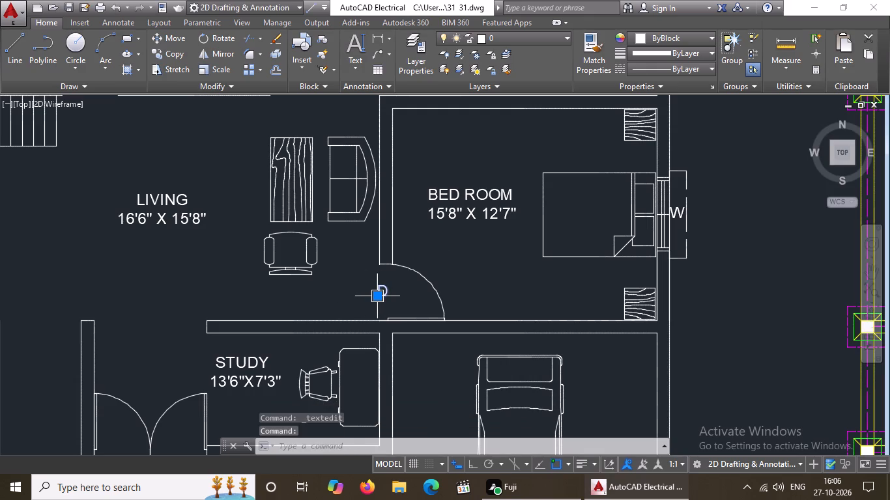
pyautogui.click(376, 295)
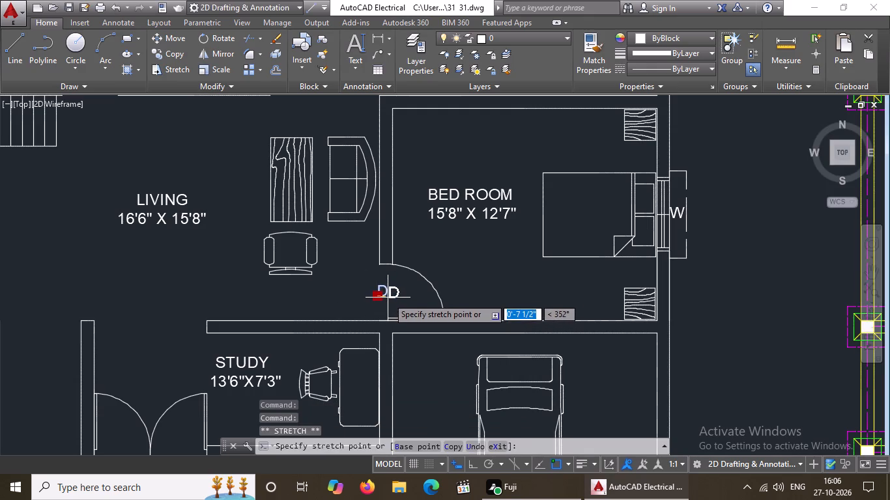
pyautogui.click(388, 298)
# Set the text height of the bedroom door's D label to 10" in its properties and clear the selection.
pyautogui.rightClick(395, 296)
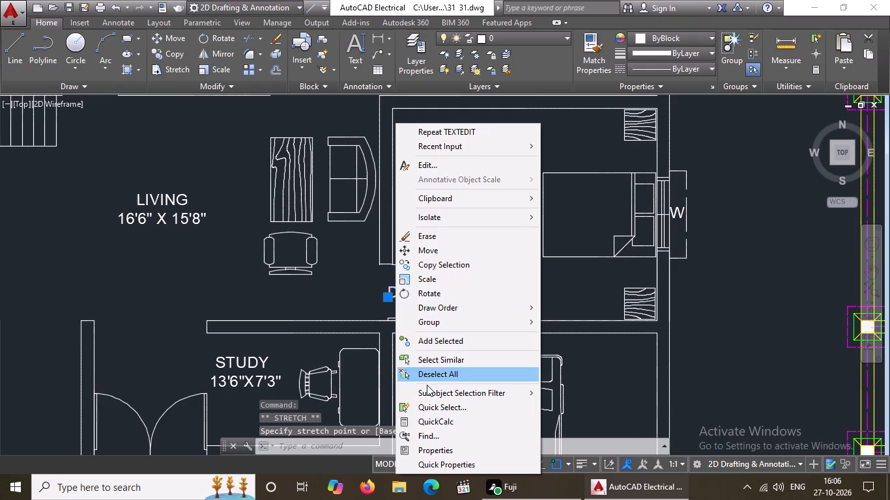
pyautogui.click(431, 447)
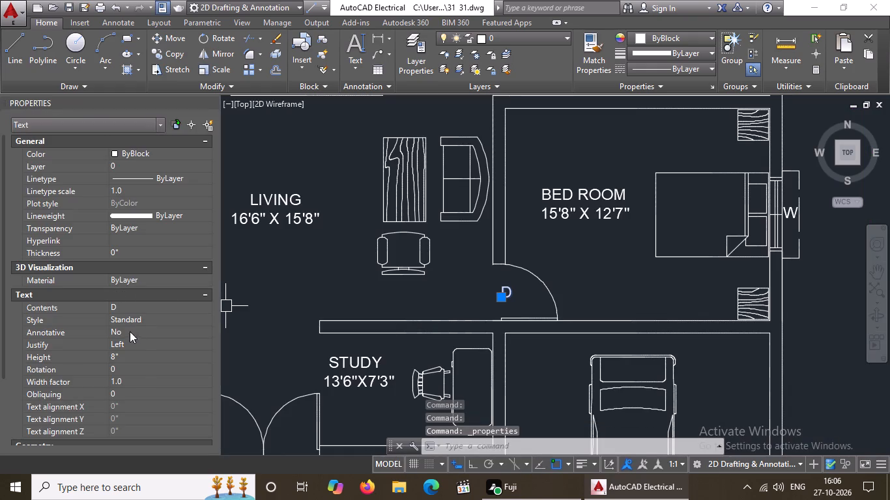
pyautogui.click(137, 350)
pyautogui.press('BackSpace')
pyautogui.press('BackSpace')
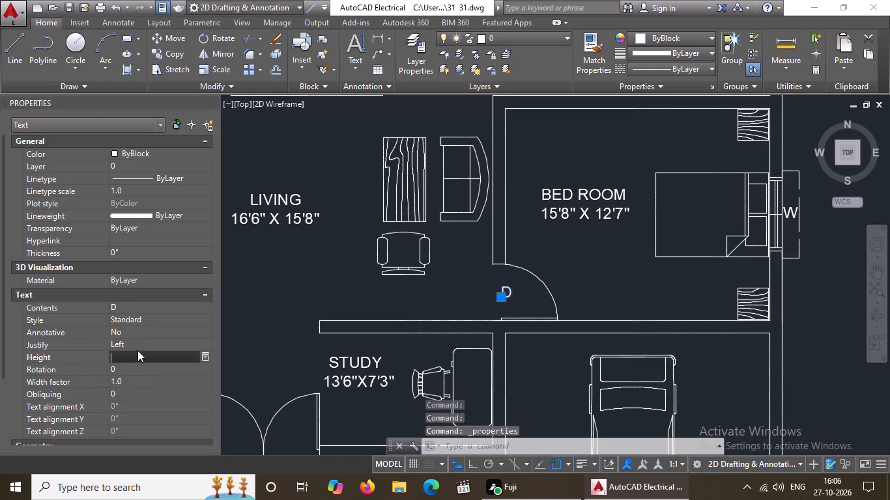
pyautogui.write('10')
pyautogui.hotkey('shift', '"')
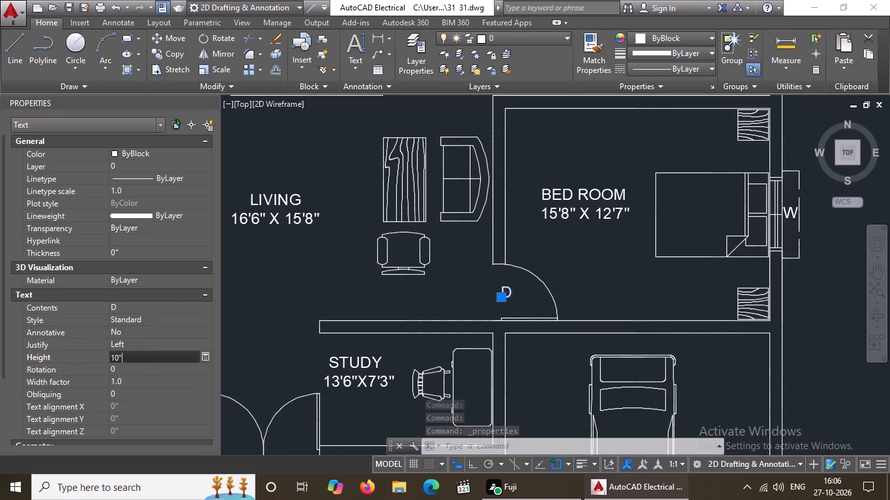
pyautogui.press('Return')
pyautogui.click(567, 274)
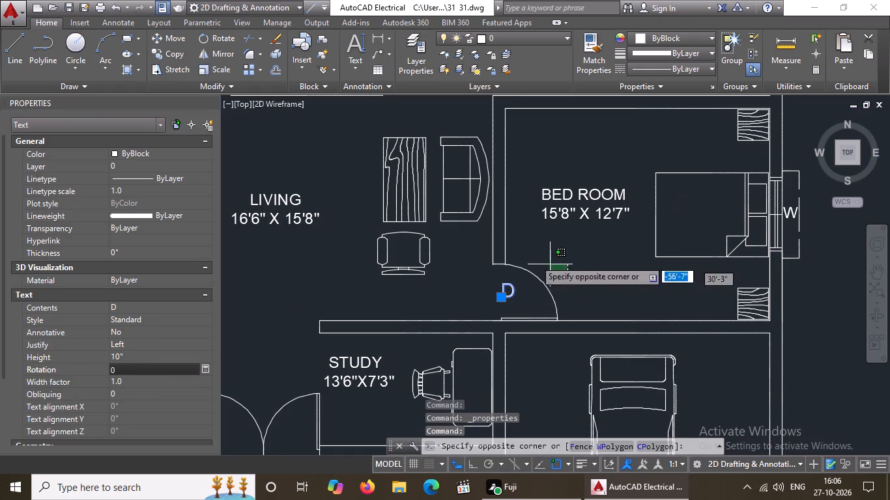
pyautogui.press('Escape')
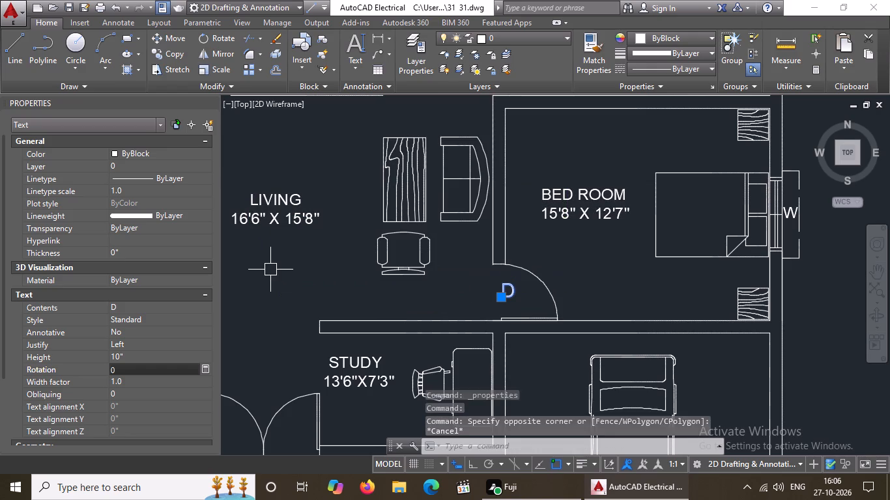
pyautogui.press('Escape')
pyautogui.click(210, 104)
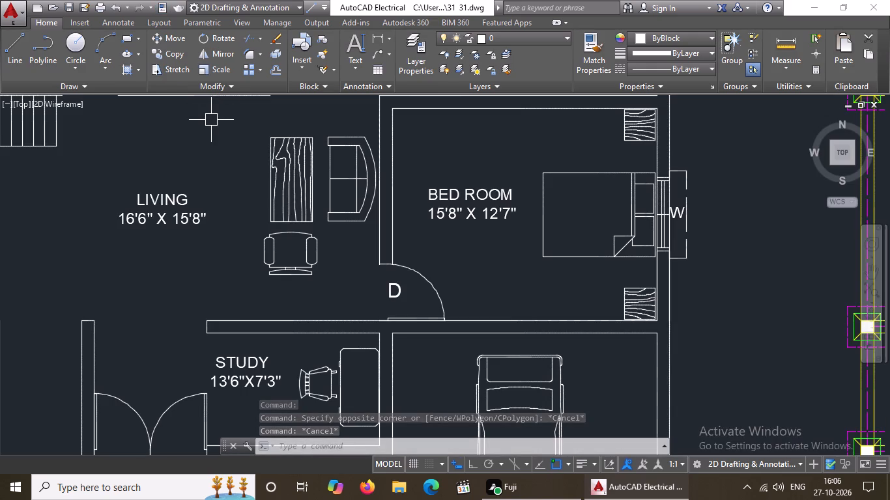
pyautogui.scroll(-3, 207, 138)
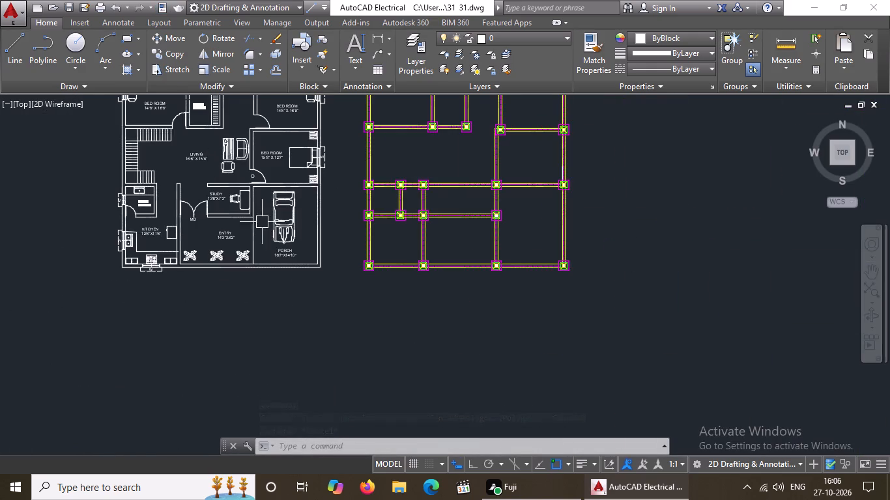
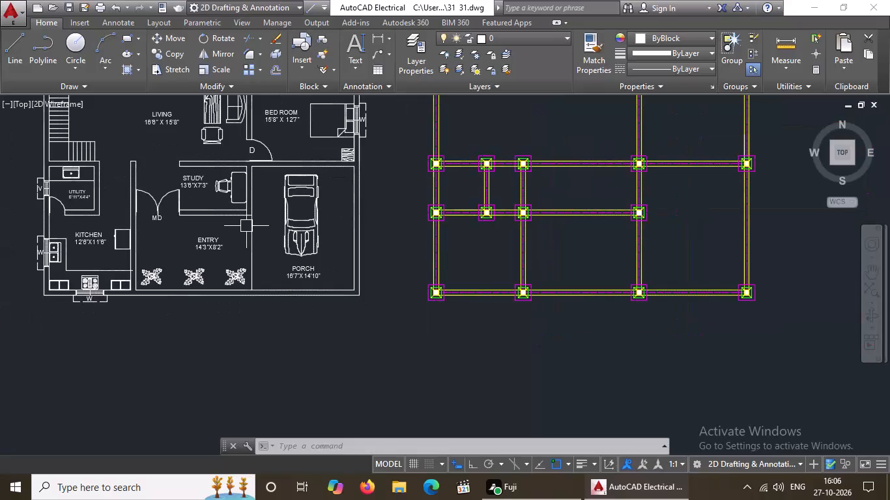
# Copy the D label from the 15'8" X 12'7" bedroom door to the door of the eastern 14'8" X 16'8" bedroom.
pyautogui.scroll(-2, 246, 226)
pyautogui.scroll(3, 207, 221)
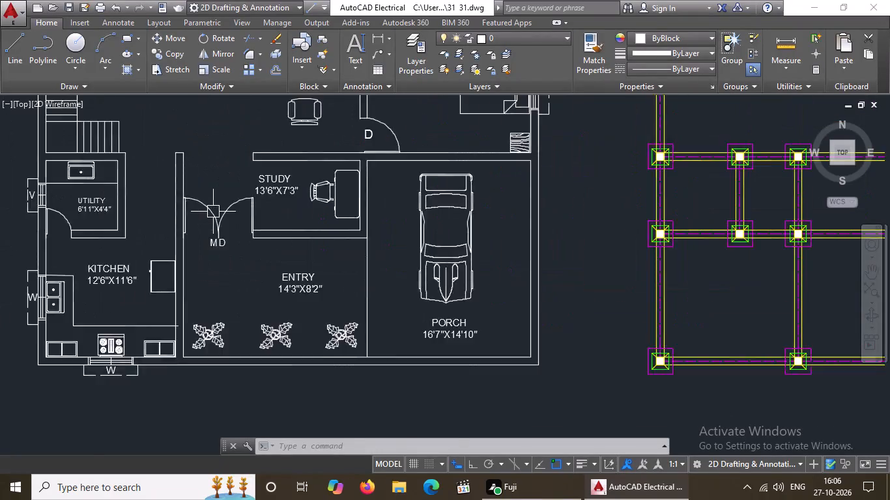
pyautogui.scroll(1, 213, 212)
pyautogui.moveTo(215, 248); pyautogui.dragTo(215, 358, button='middle')
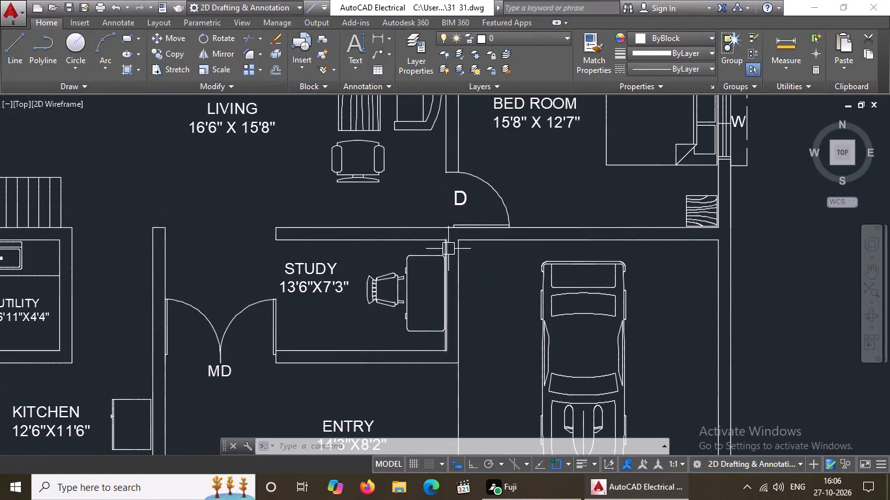
pyautogui.click(459, 205)
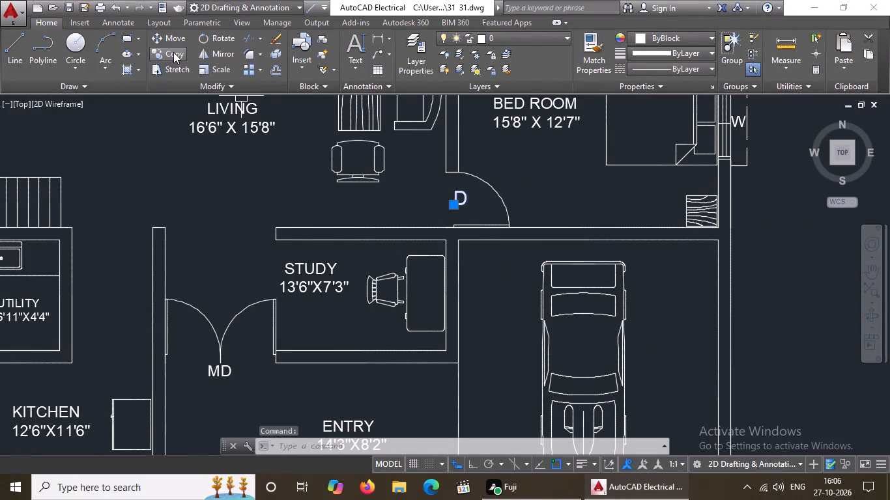
pyautogui.click(173, 52)
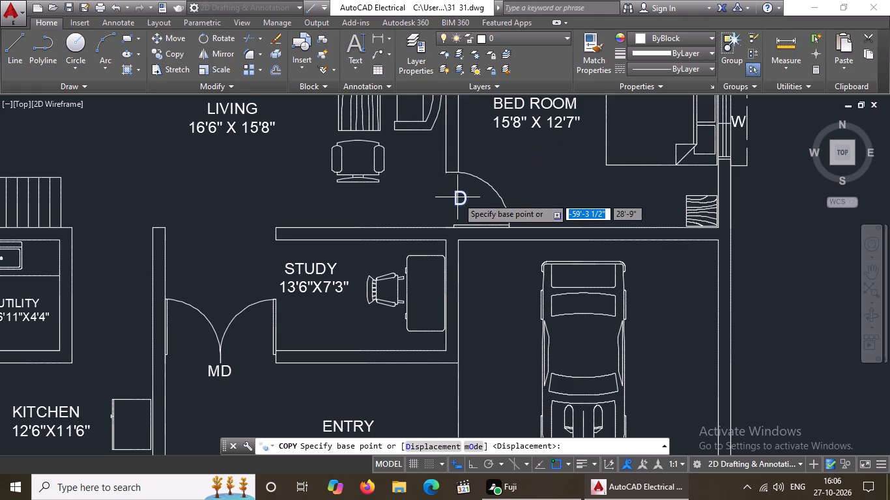
pyautogui.click(460, 197)
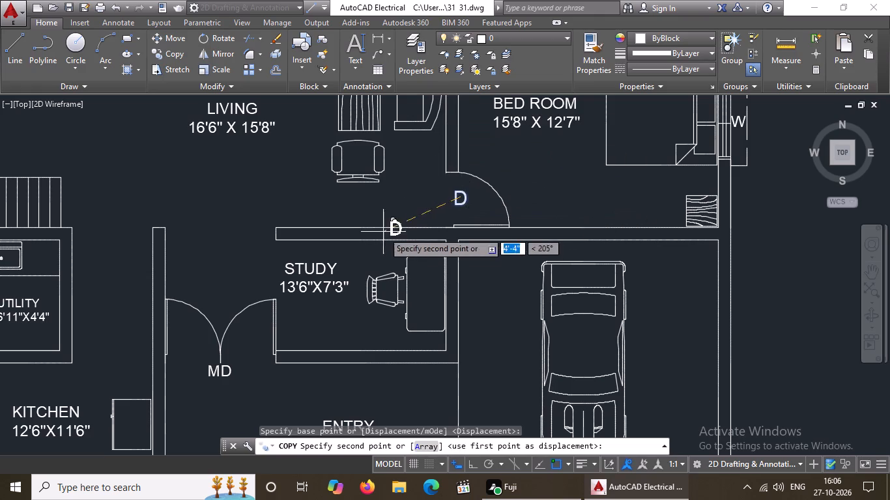
pyautogui.scroll(-3, 372, 236)
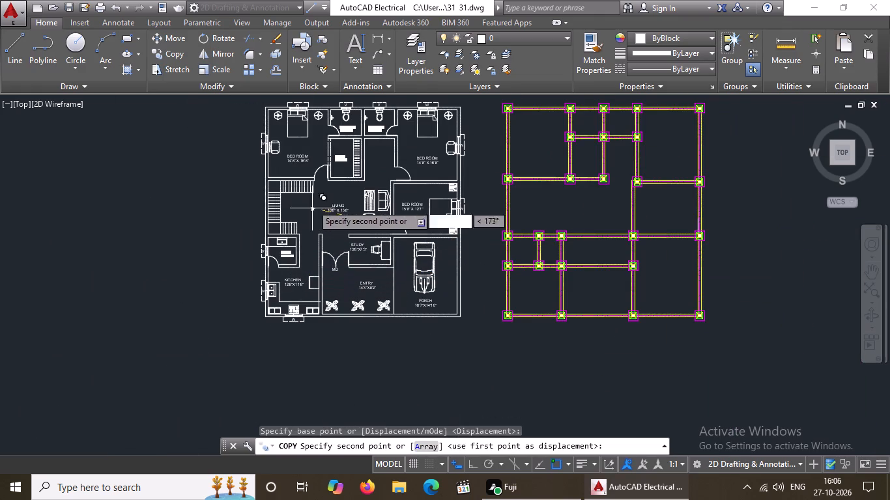
pyautogui.scroll(4, 394, 169)
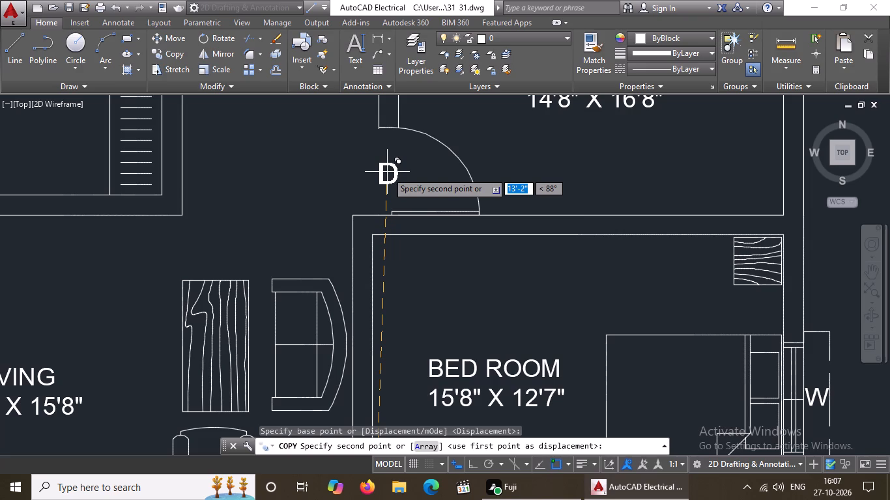
pyautogui.scroll(-3, 395, 167)
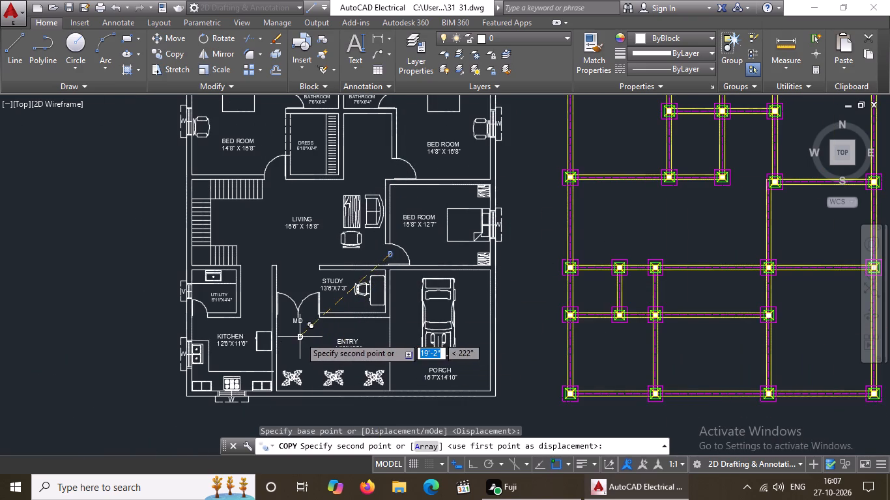
pyautogui.scroll(2, 333, 280)
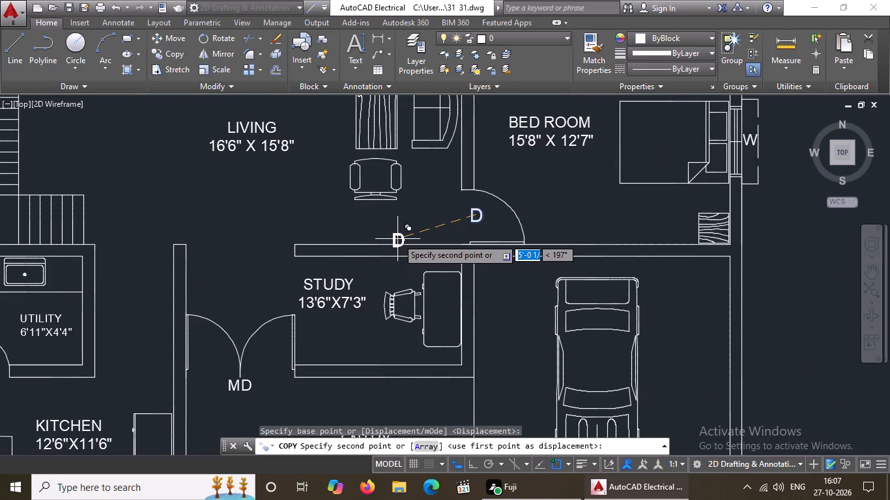
pyautogui.scroll(1, 390, 253)
pyautogui.moveTo(389, 257); pyautogui.dragTo(372, 363, button='middle')
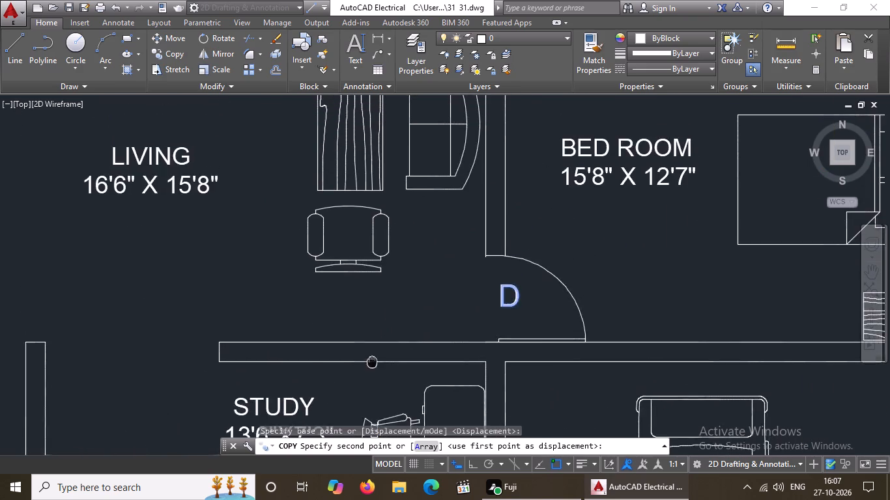
pyautogui.moveTo(372, 363); pyautogui.dragTo(372, 363, button='middle')
pyautogui.scroll(-2, 389, 337)
pyautogui.scroll(2, 444, 189)
pyautogui.scroll(-2, 444, 187)
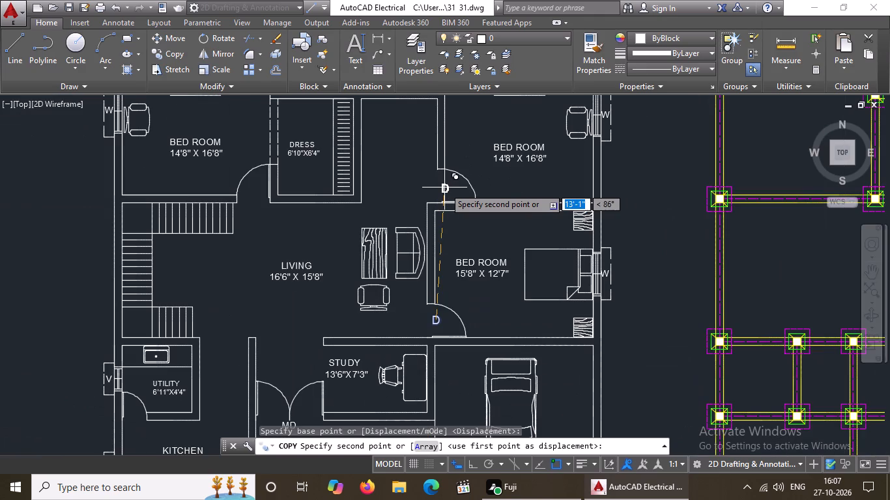
pyautogui.scroll(2, 445, 187)
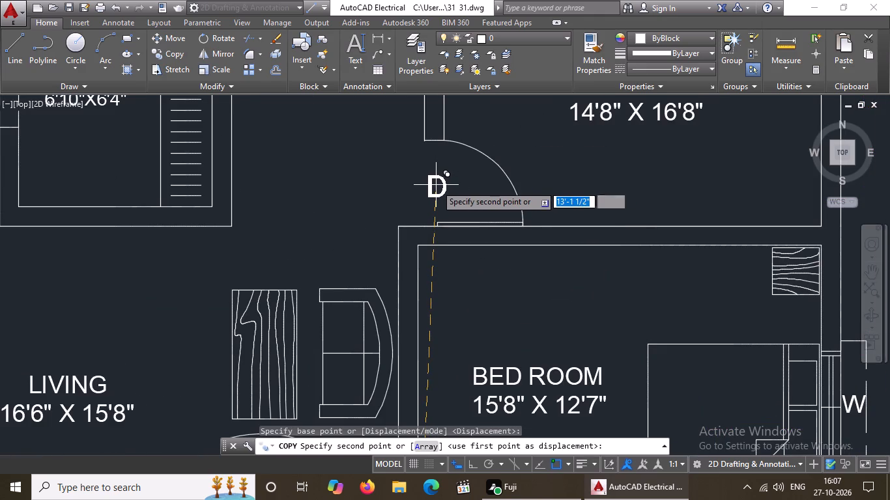
pyautogui.click(436, 185)
# Place further copies of the D label at the doors of the eastern and western 7'6"X6'4" bathrooms.
pyautogui.scroll(-4, 443, 184)
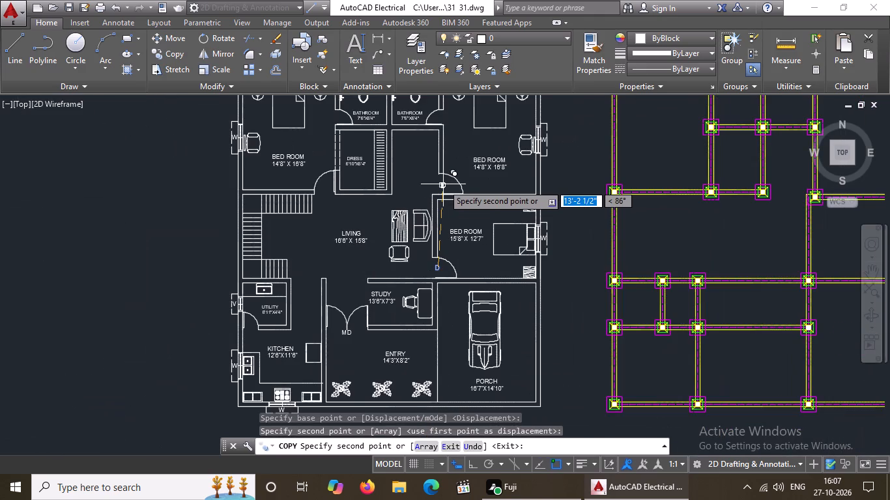
pyautogui.moveTo(444, 182); pyautogui.dragTo(444, 251, button='middle')
pyautogui.scroll(3, 440, 193)
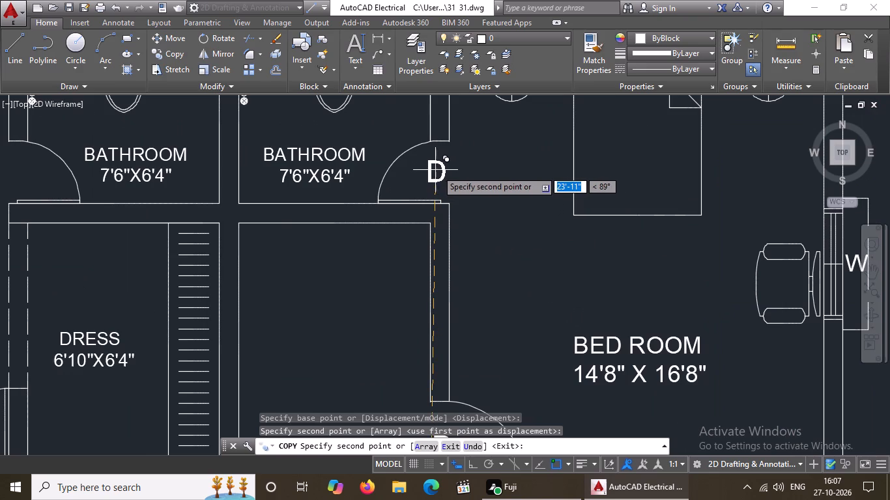
pyautogui.click(440, 169)
pyautogui.scroll(-3, 440, 171)
pyautogui.scroll(3, 344, 182)
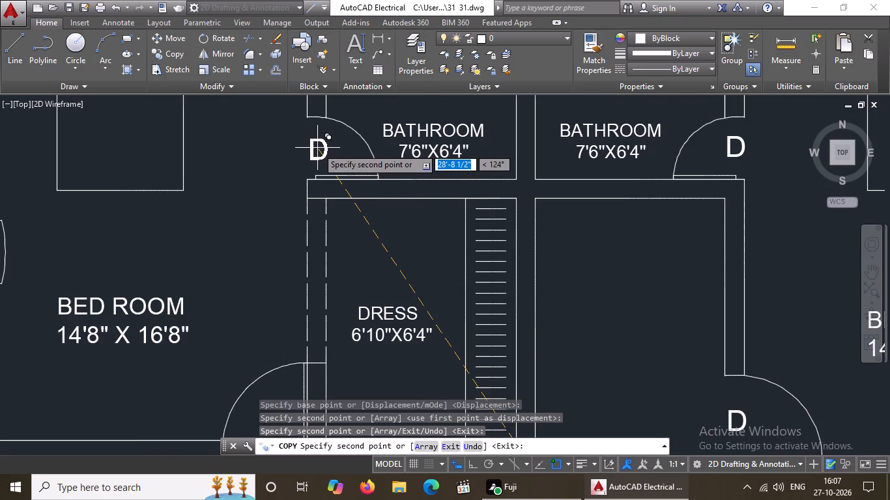
pyautogui.click(317, 148)
# Place another copy of the D label at the door of the western 14'8" X 16'8" bedroom and end the copying.
pyautogui.scroll(-3, 318, 148)
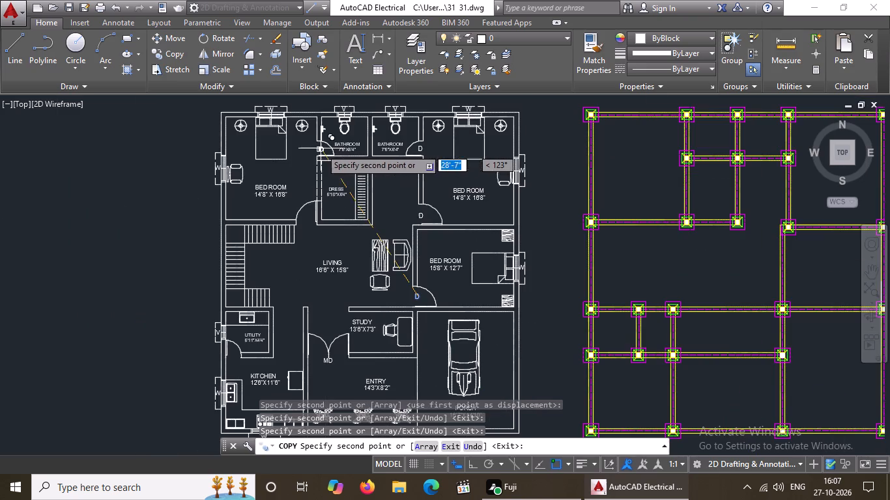
pyautogui.scroll(2, 302, 220)
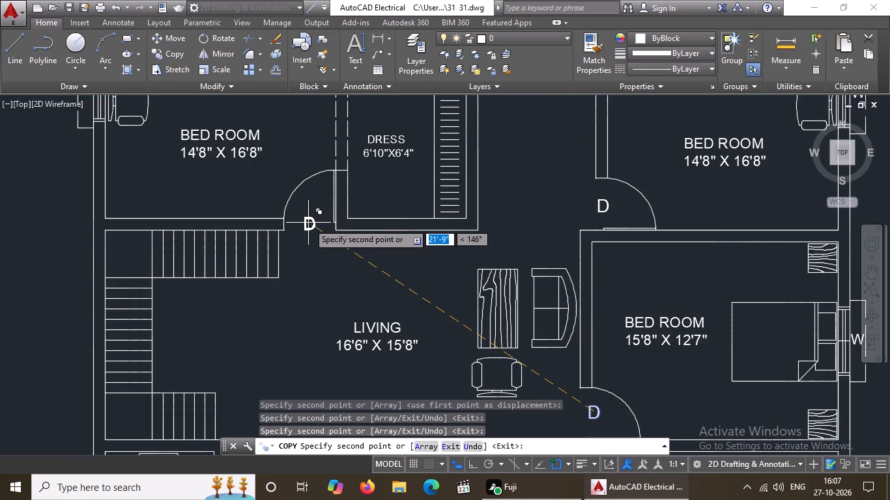
pyautogui.click(309, 221)
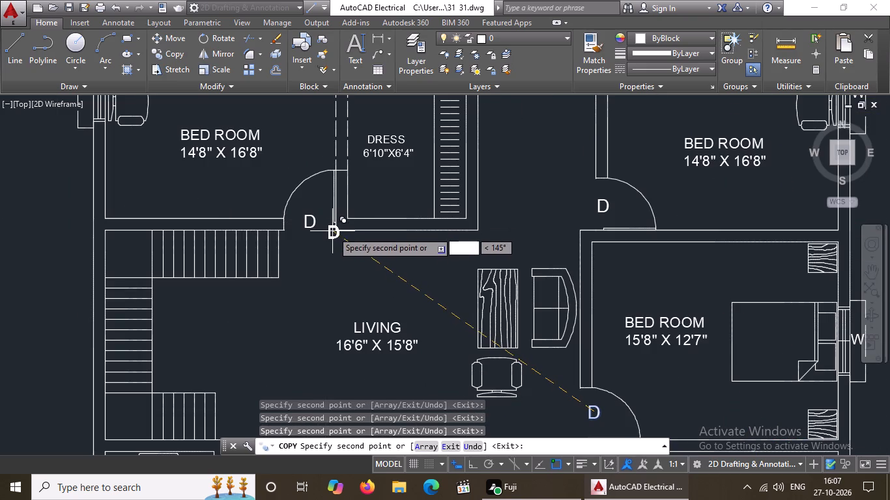
pyautogui.scroll(-4, 371, 251)
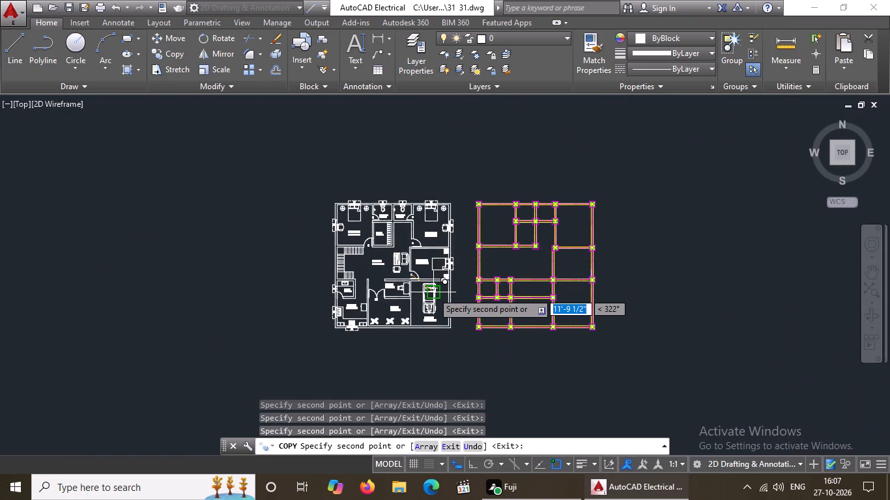
pyautogui.press('Escape')
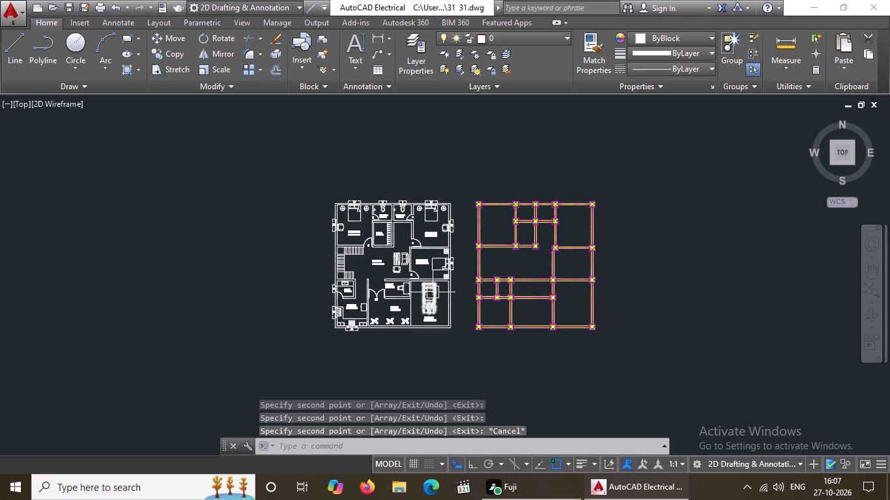
# Copy the D label from the 15'8" X 12'7" bedroom door to just below the southwest corner footing of the column layout.
pyautogui.scroll(3, 412, 343)
pyautogui.scroll(-1, 302, 268)
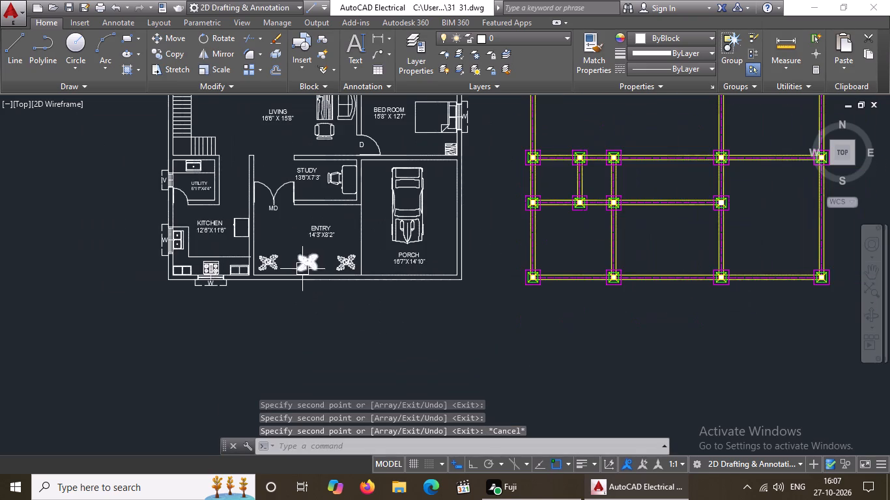
pyautogui.scroll(1, 360, 133)
pyautogui.click(362, 150)
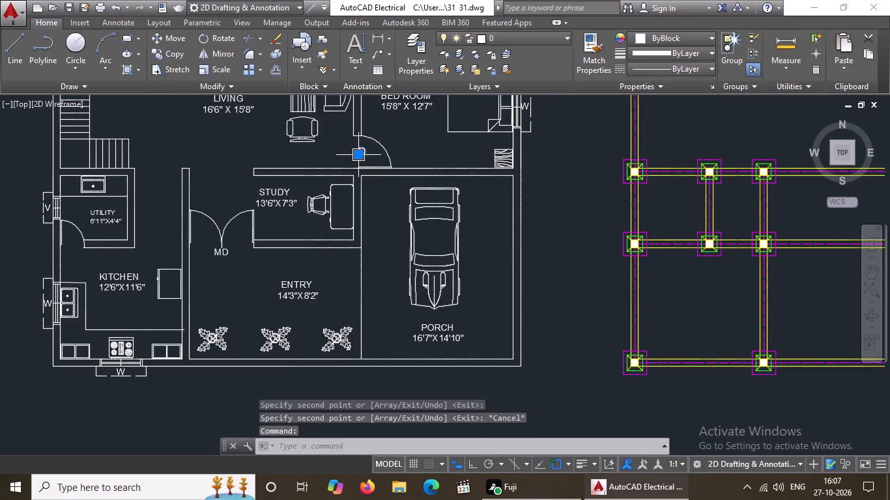
pyautogui.click(172, 52)
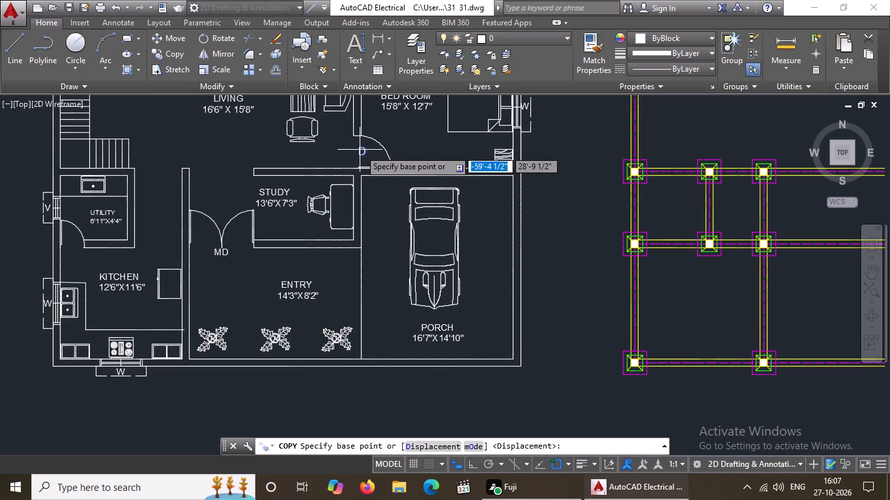
pyautogui.click(362, 150)
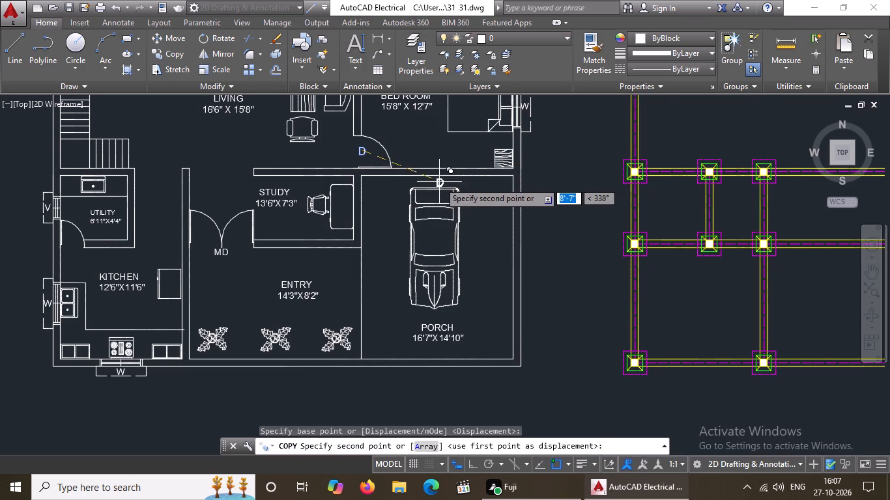
pyautogui.scroll(-1, 439, 182)
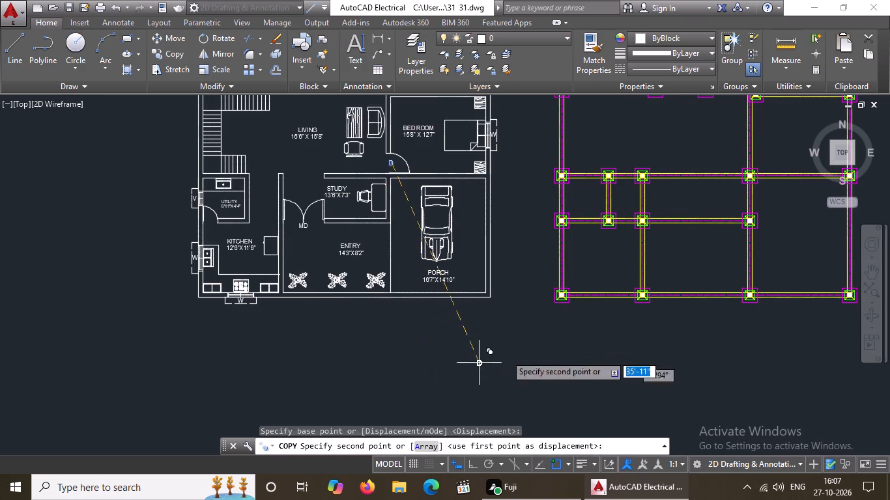
pyautogui.scroll(2, 537, 315)
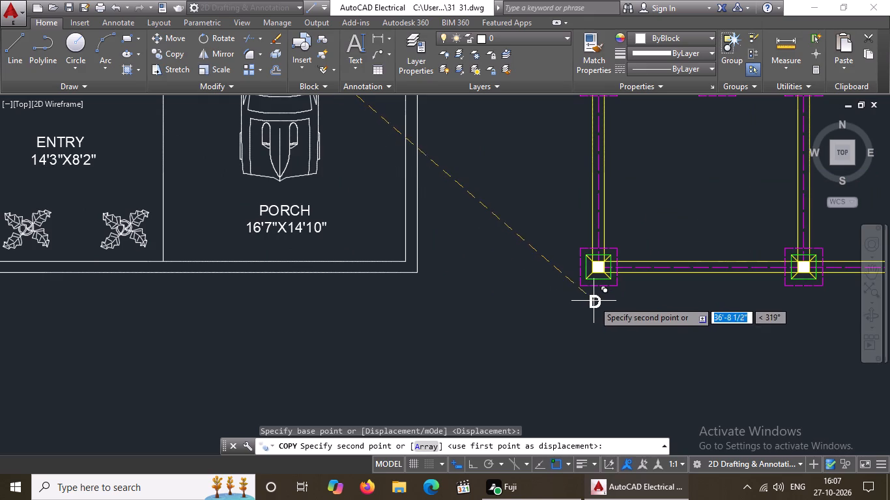
pyautogui.click(595, 296)
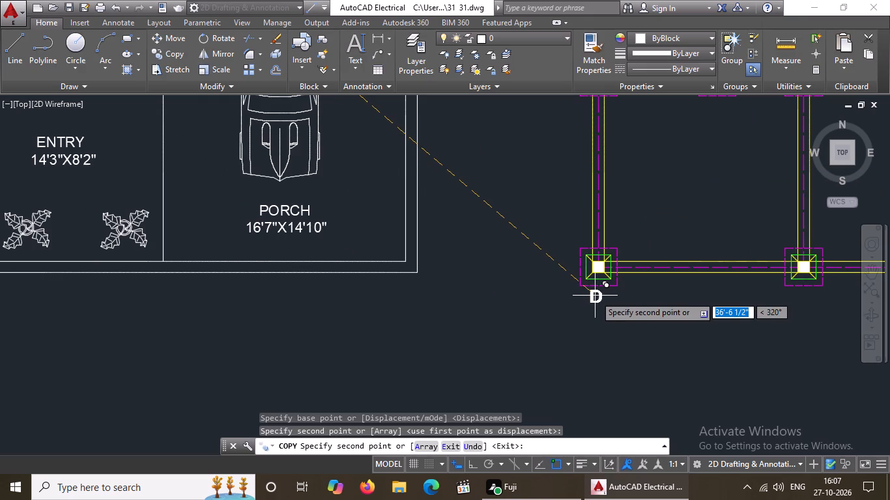
pyautogui.press('Escape')
pyautogui.press('Escape')
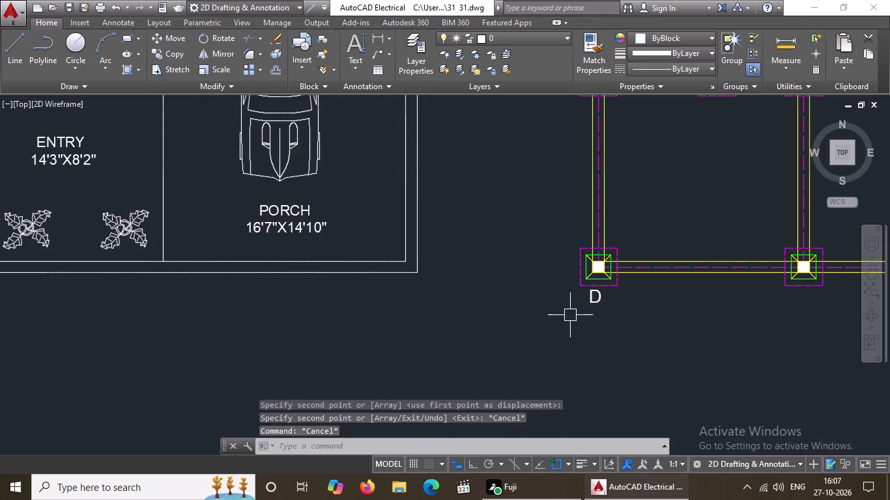
# Change the copied label below the southwest corner footing to CF1.
pyautogui.doubleClick(597, 296)
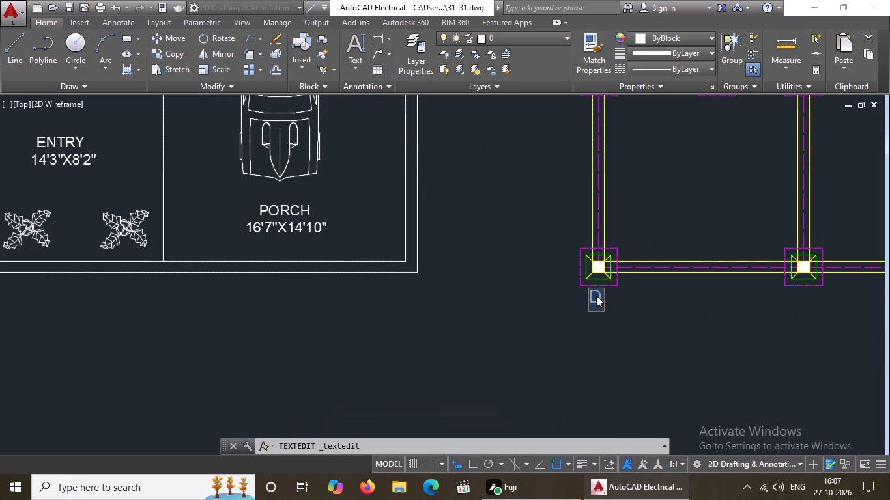
pyautogui.press('BackSpace')
pyautogui.press('BackSpace')
pyautogui.write('CF1')
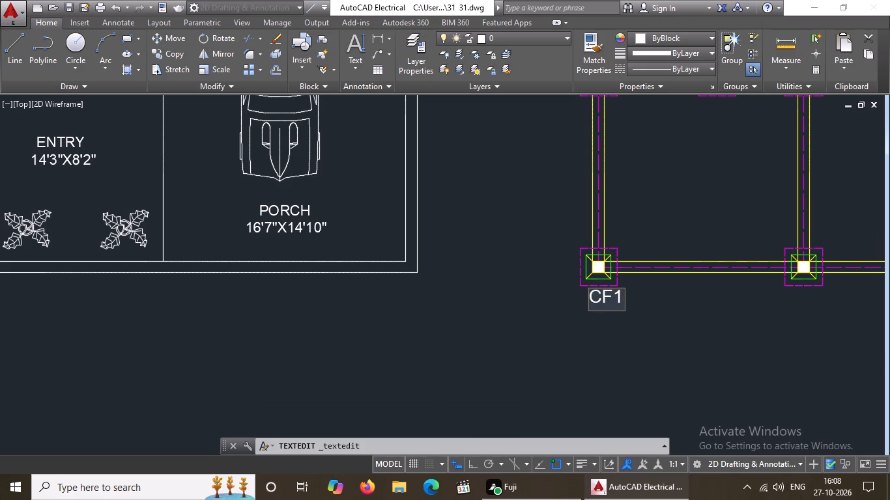
pyautogui.click(663, 305)
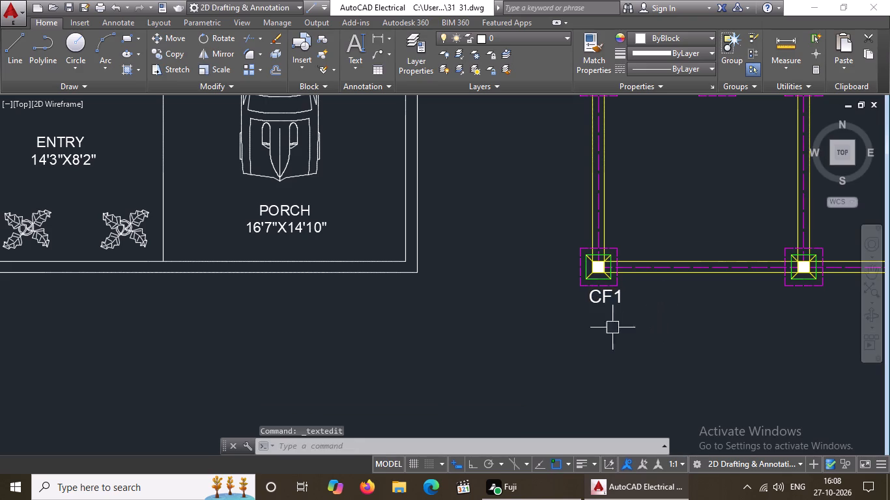
# Move the CF1 label about 6 1/2" west to centre it below the southwest corner footing.
pyautogui.scroll(2, 602, 296)
pyautogui.click(587, 301)
pyautogui.click(571, 310)
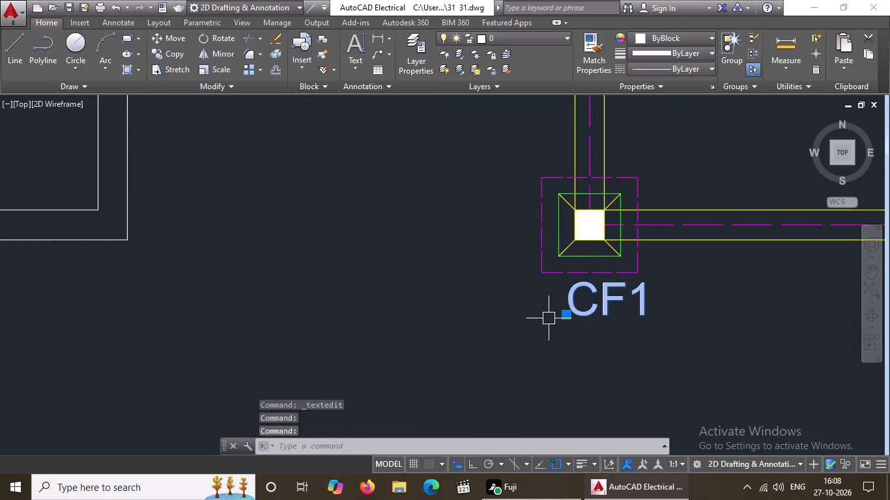
pyautogui.click(569, 311)
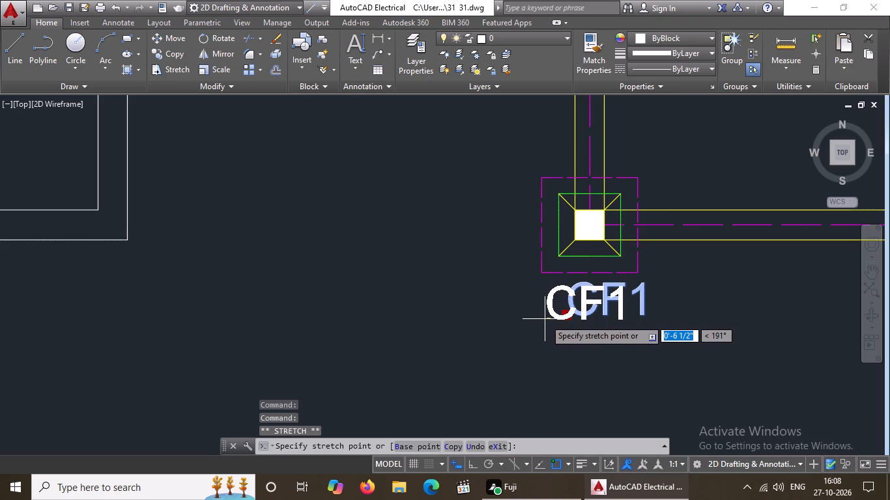
pyautogui.click(545, 320)
pyautogui.scroll(-2, 602, 314)
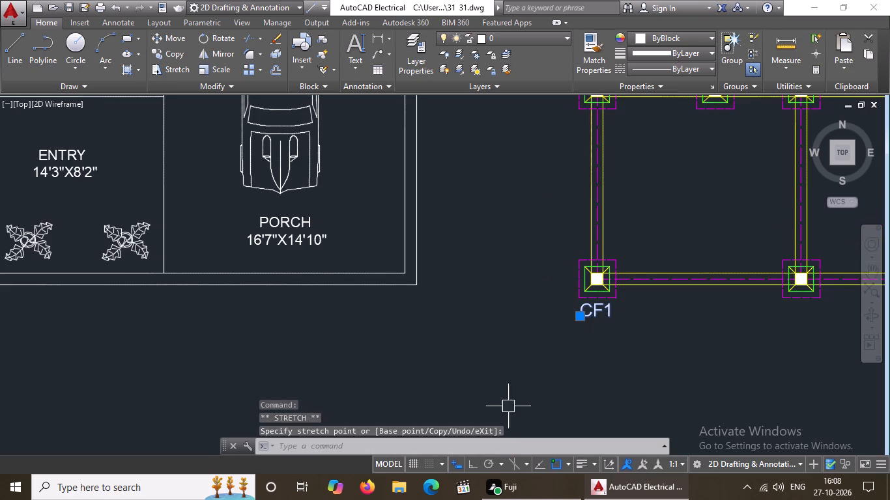
# Copy the CF1 label from the southwest corner footing about 13'-3 1/2" east, below the second footing of the southernmost row.
pyautogui.click(177, 52)
pyautogui.scroll(-3, 664, 340)
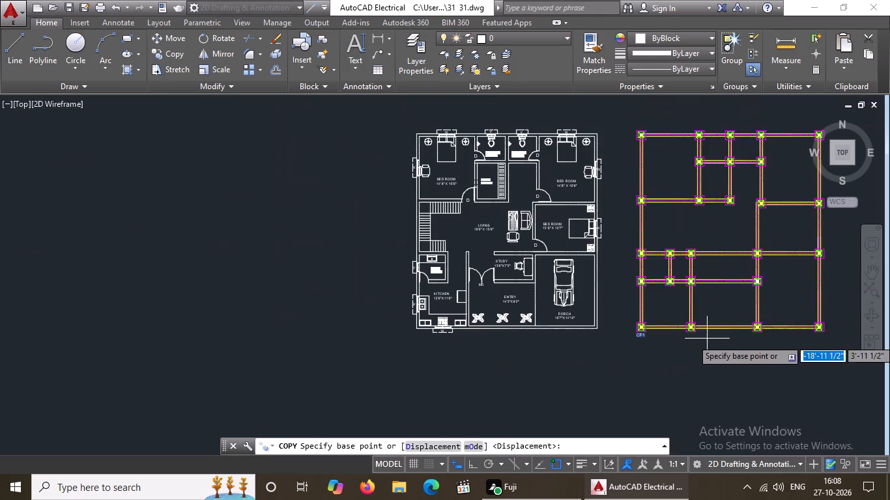
pyautogui.scroll(2, 838, 339)
pyautogui.scroll(3, 297, 326)
pyautogui.scroll(-2, 429, 341)
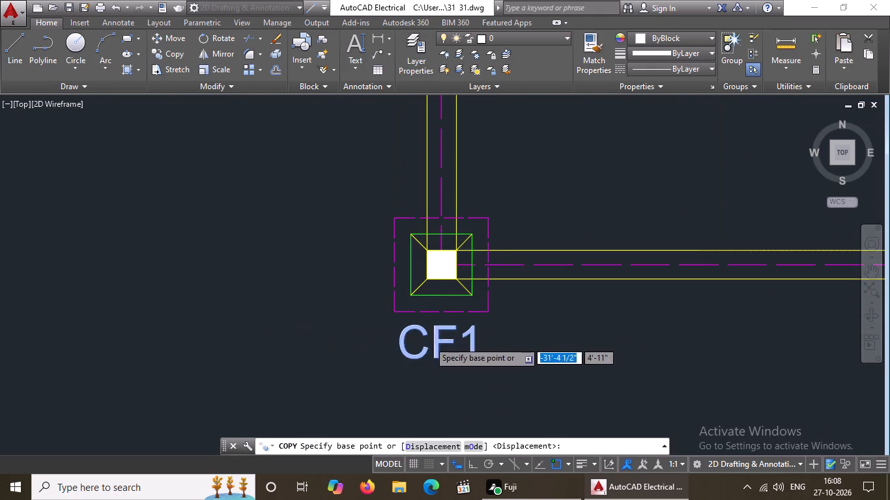
pyautogui.scroll(-1, 425, 342)
pyautogui.scroll(3, 615, 363)
pyautogui.scroll(-4, 66, 268)
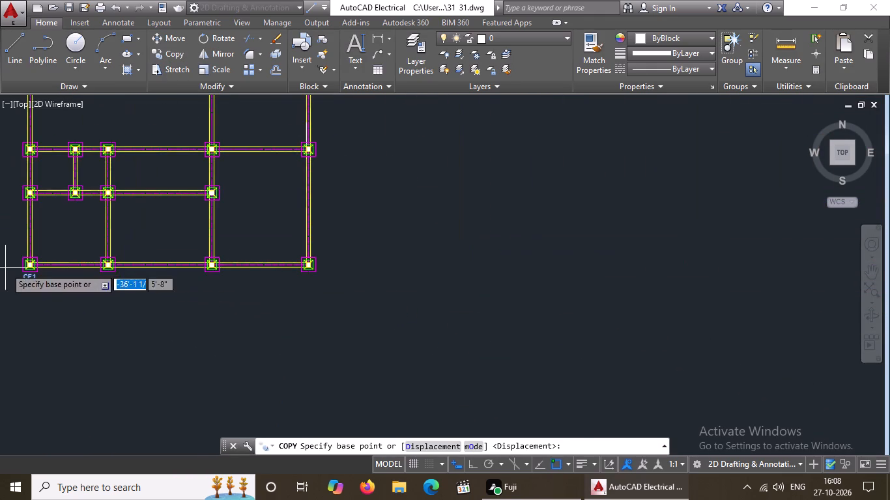
pyautogui.scroll(5, 10, 266)
pyautogui.click(170, 364)
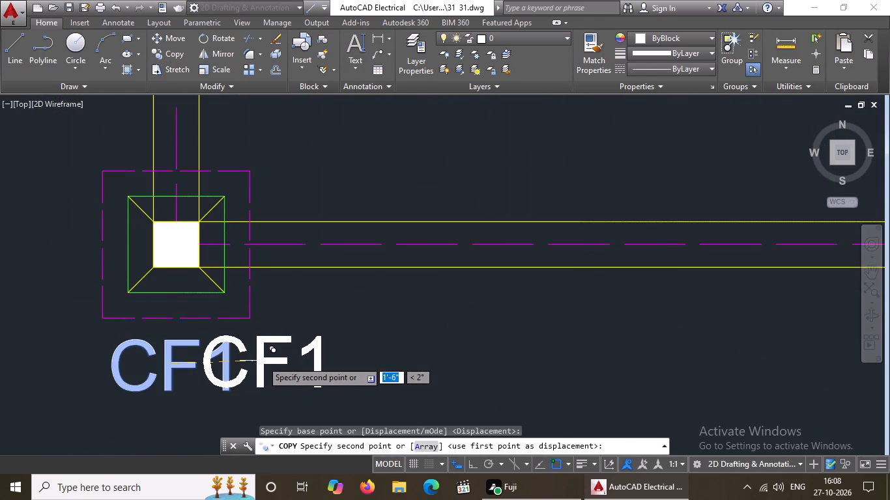
pyautogui.scroll(-2, 263, 357)
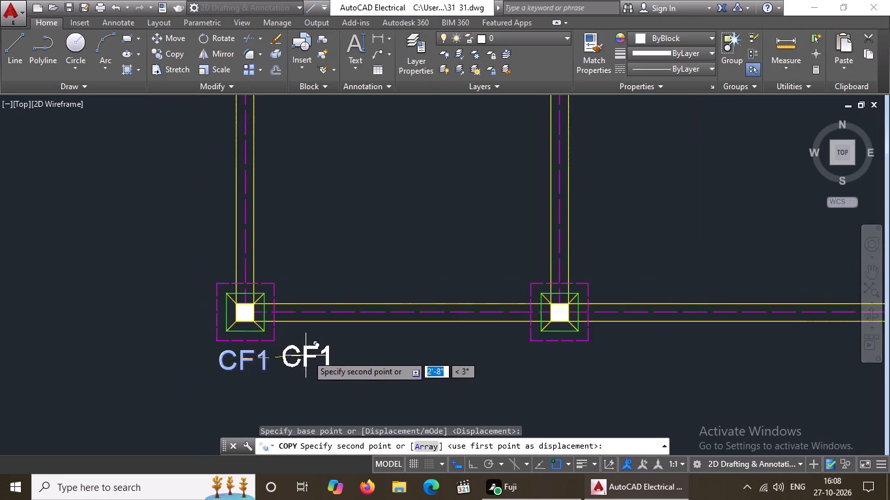
pyautogui.scroll(2, 584, 370)
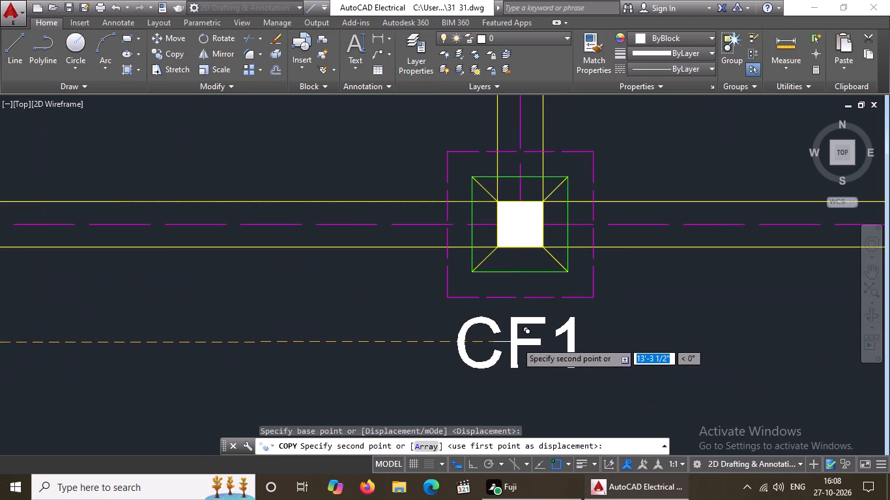
pyautogui.click(515, 344)
# Place CF1 copies below the third and southeast corner footings, about 30'-10 1/2" and 47'-4 1/2" east of the original label.
pyautogui.scroll(-5, 515, 345)
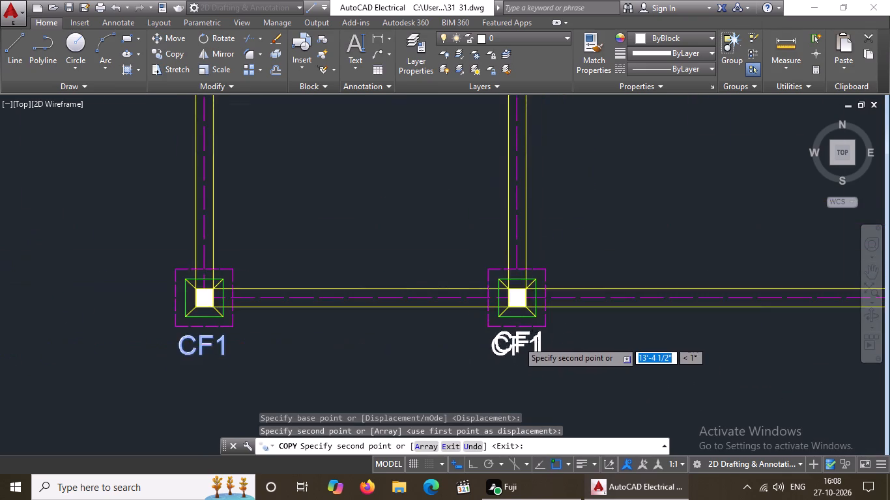
pyautogui.scroll(-1, 518, 341)
pyautogui.scroll(2, 645, 350)
pyautogui.scroll(4, 567, 340)
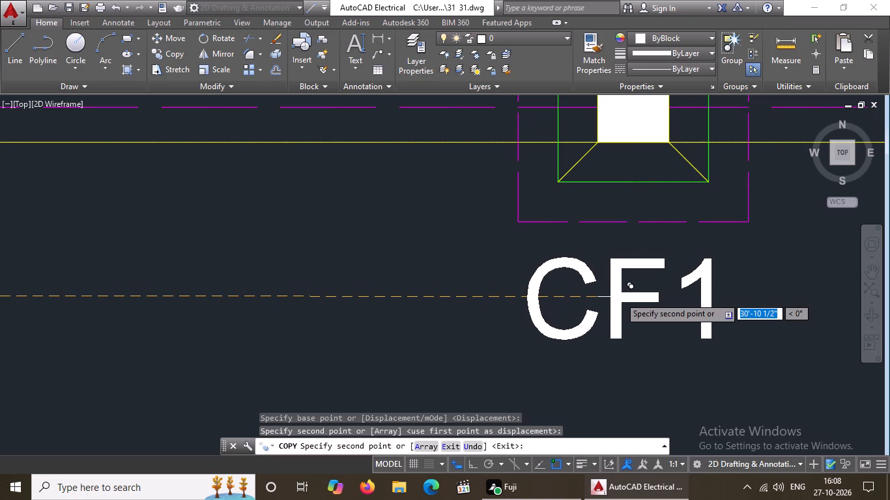
pyautogui.click(620, 297)
pyautogui.scroll(-6, 614, 305)
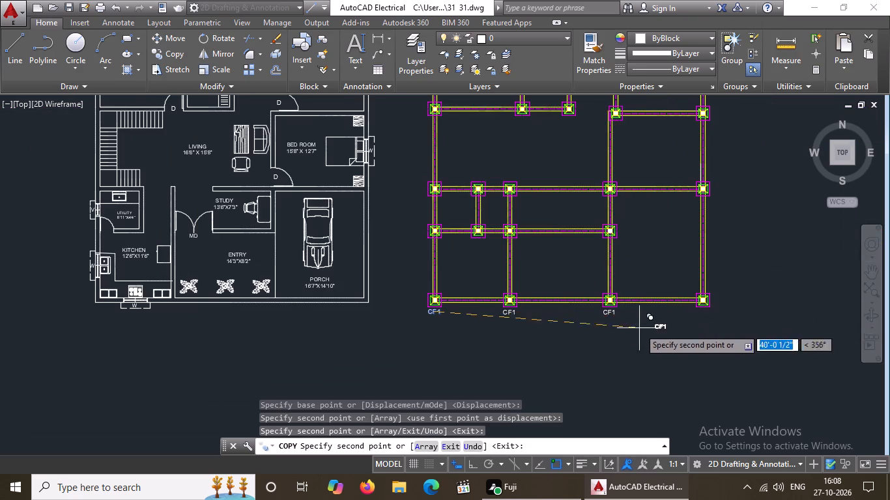
pyautogui.scroll(5, 693, 320)
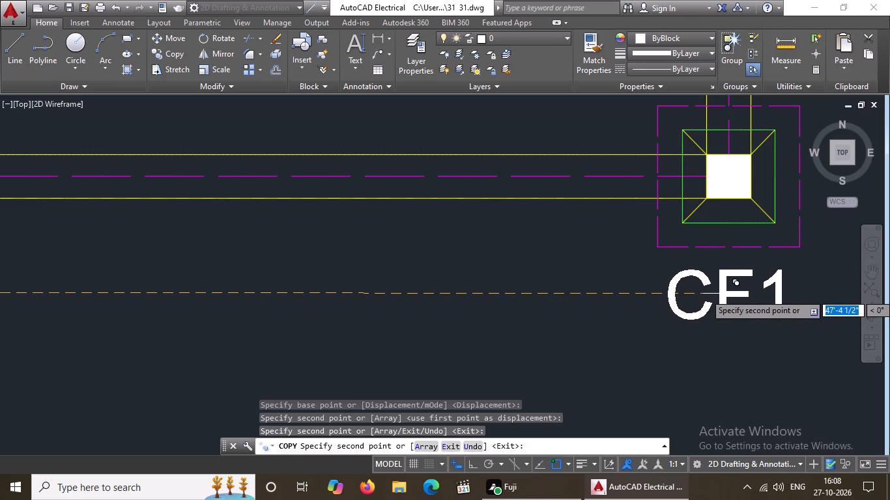
pyautogui.click(725, 294)
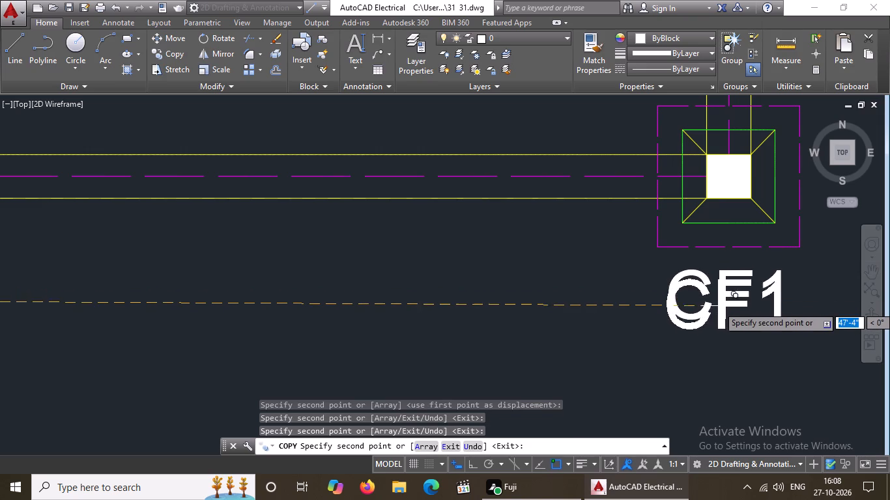
# Place CF1 copies below each of the four footings in the second row from the south, working from west to east.
pyautogui.scroll(-3, 723, 308)
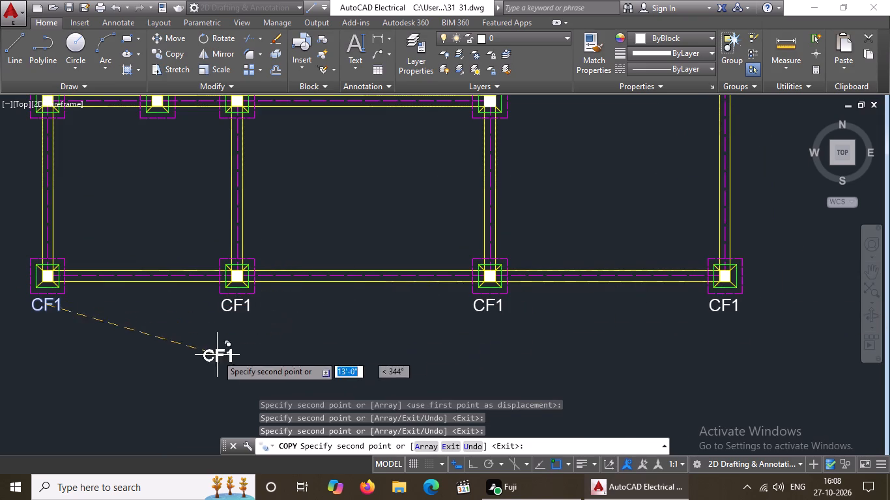
pyautogui.scroll(-1, 277, 344)
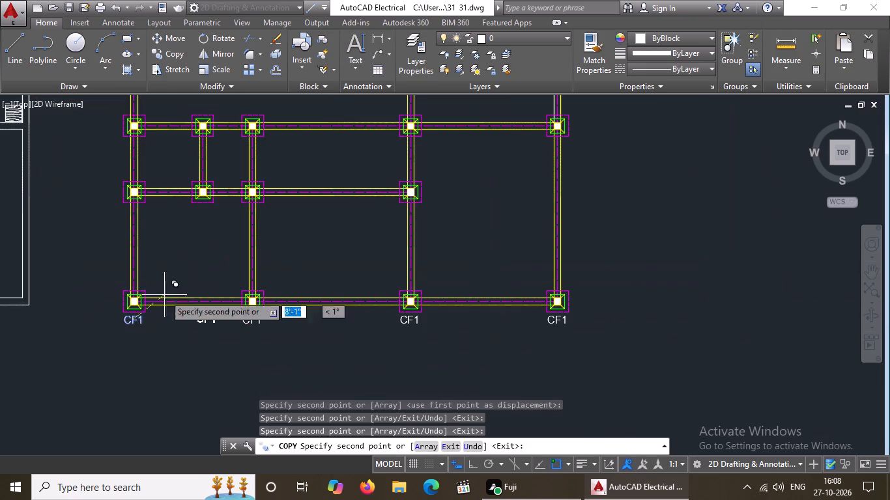
pyautogui.scroll(4, 108, 210)
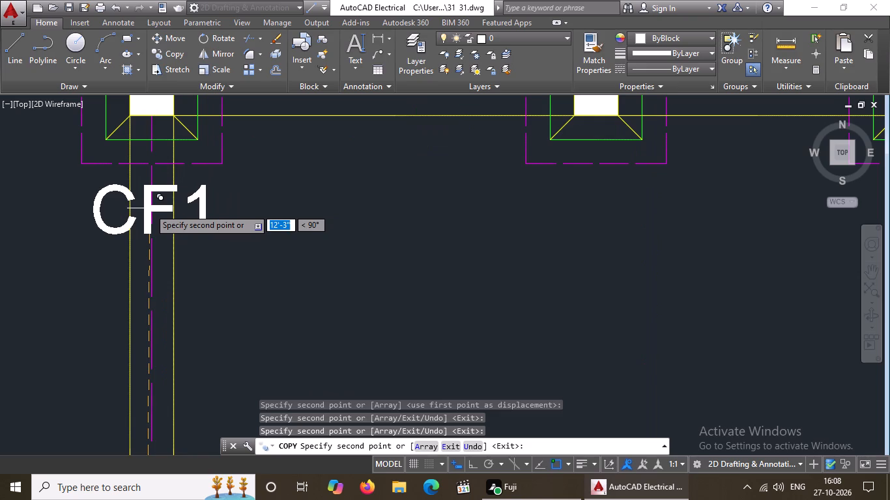
pyautogui.click(149, 208)
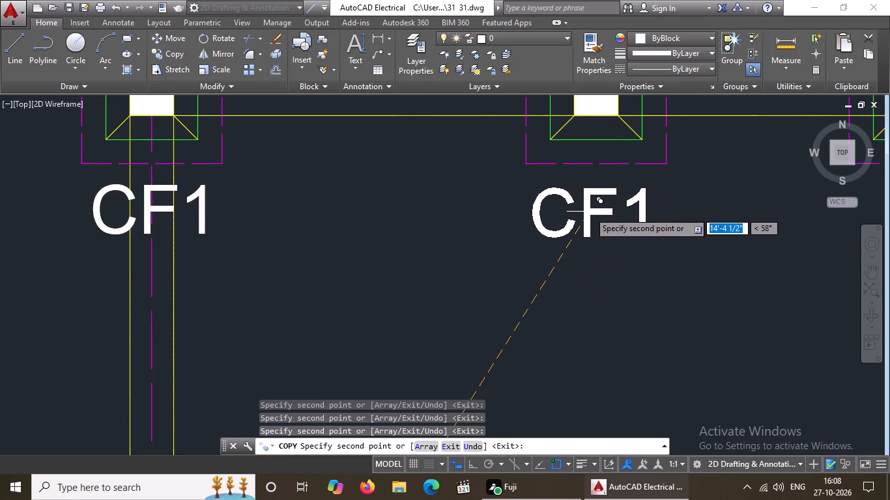
pyautogui.click(590, 212)
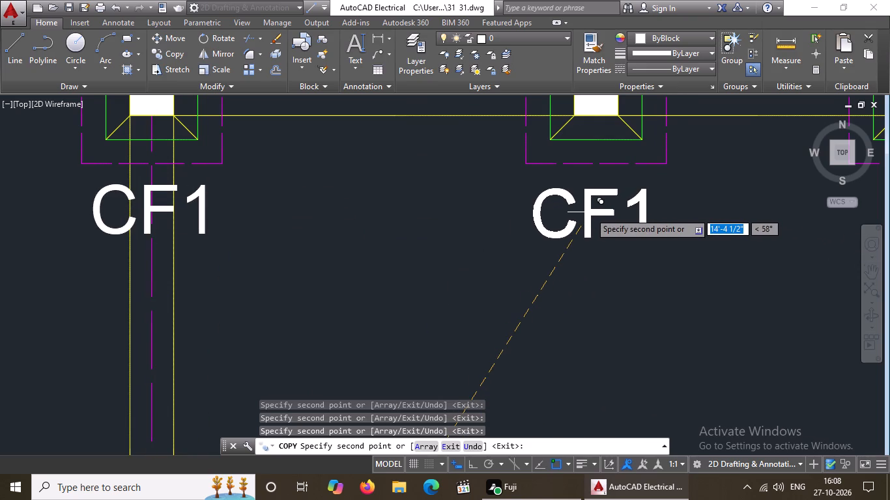
pyautogui.scroll(-4, 590, 212)
pyautogui.scroll(5, 668, 202)
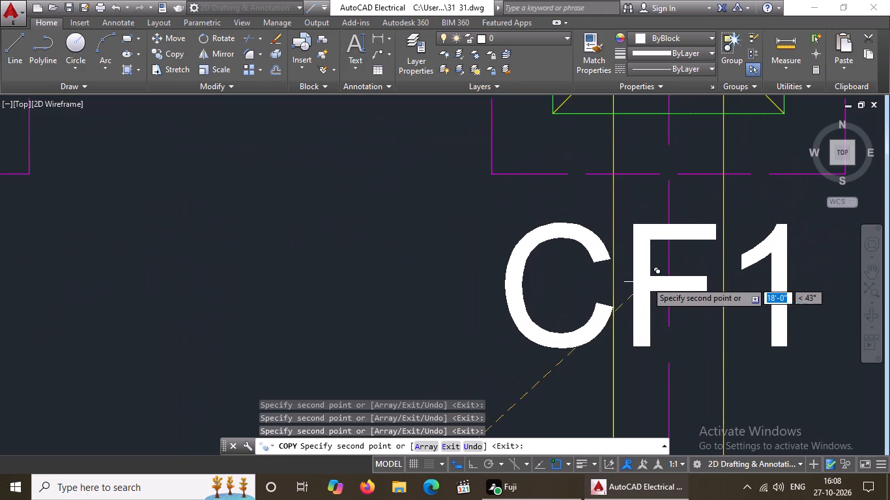
pyautogui.scroll(-3, 650, 258)
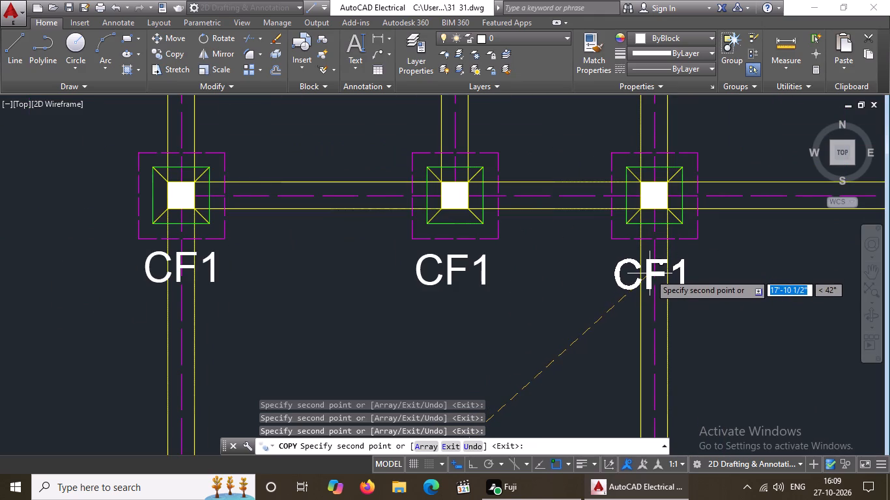
pyautogui.click(650, 271)
pyautogui.scroll(-4, 584, 271)
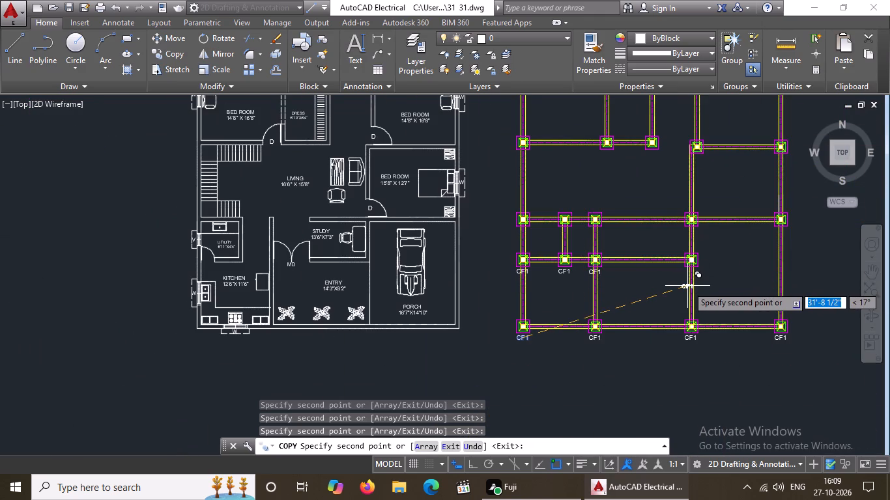
pyautogui.scroll(3, 687, 286)
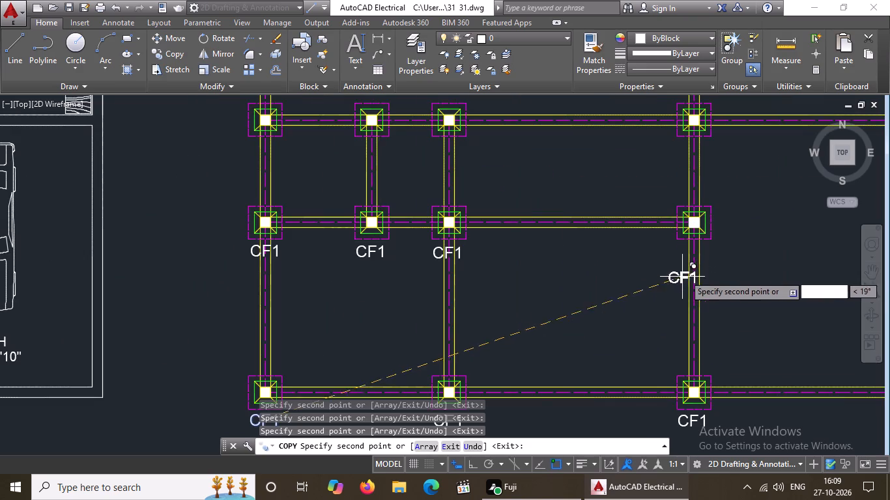
pyautogui.scroll(3, 692, 271)
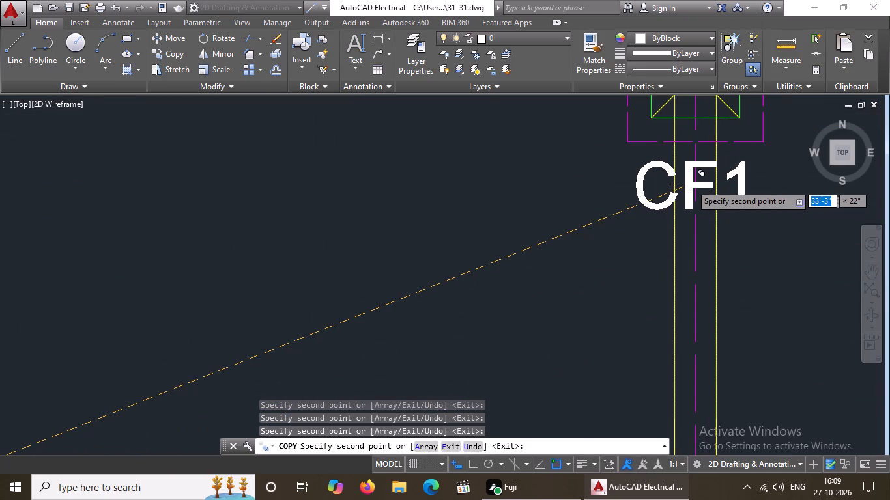
pyautogui.click(691, 184)
# Place CF1 copies below the three westernmost footings in the third row from the south.
pyautogui.scroll(-5, 668, 244)
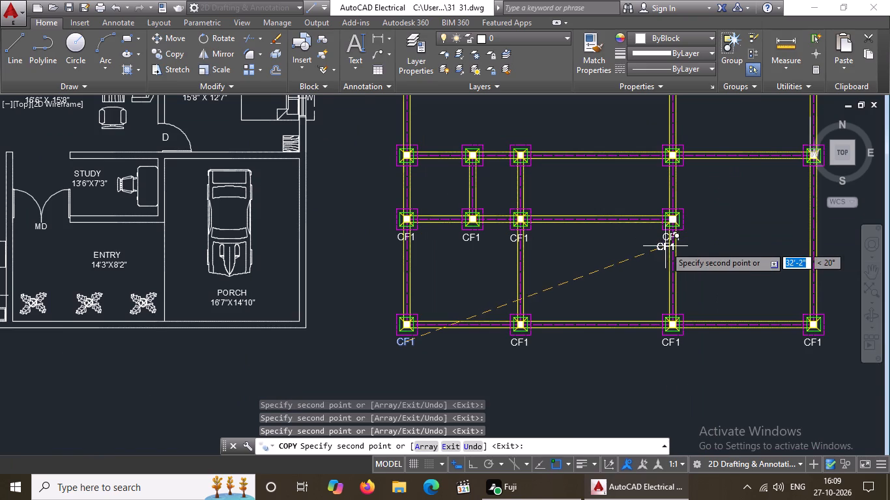
pyautogui.scroll(-1, 665, 246)
pyautogui.scroll(4, 511, 193)
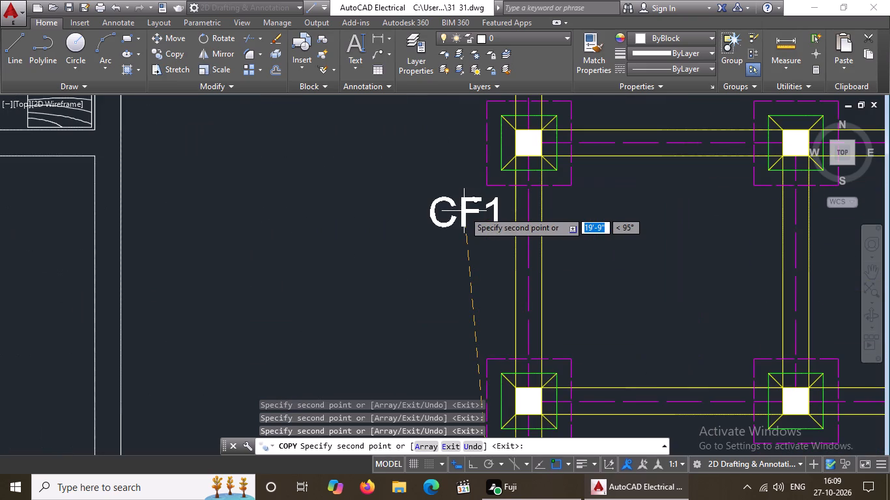
pyautogui.click(526, 213)
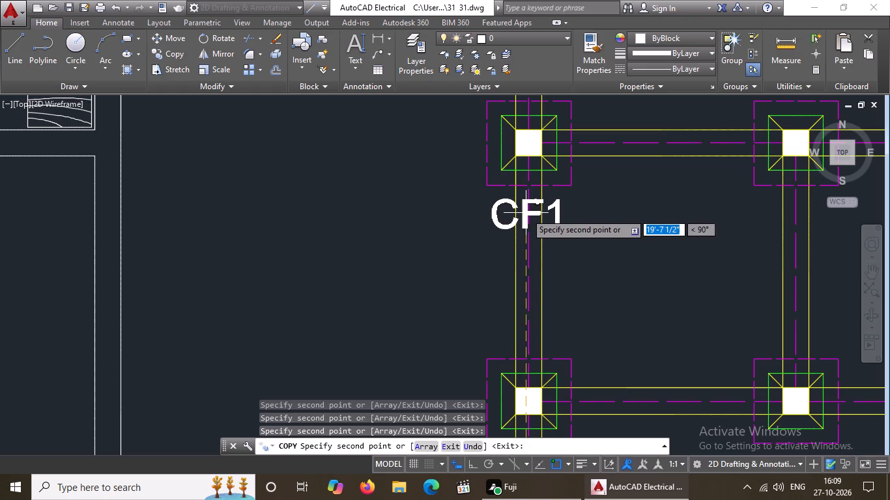
pyautogui.scroll(-4, 554, 200)
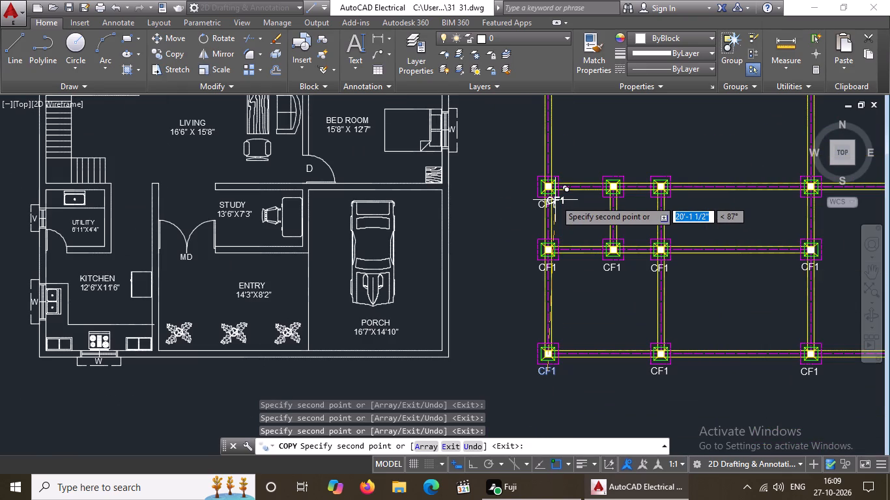
pyautogui.scroll(2, 596, 207)
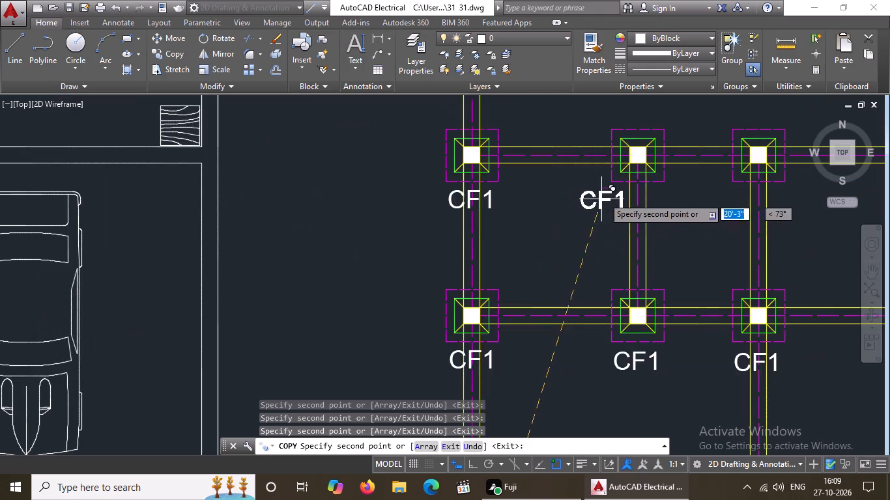
pyautogui.scroll(2, 635, 184)
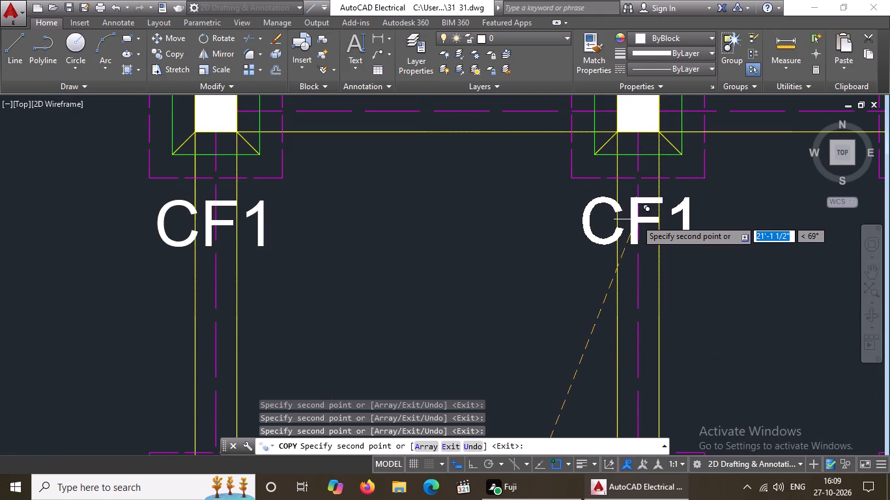
pyautogui.click(636, 219)
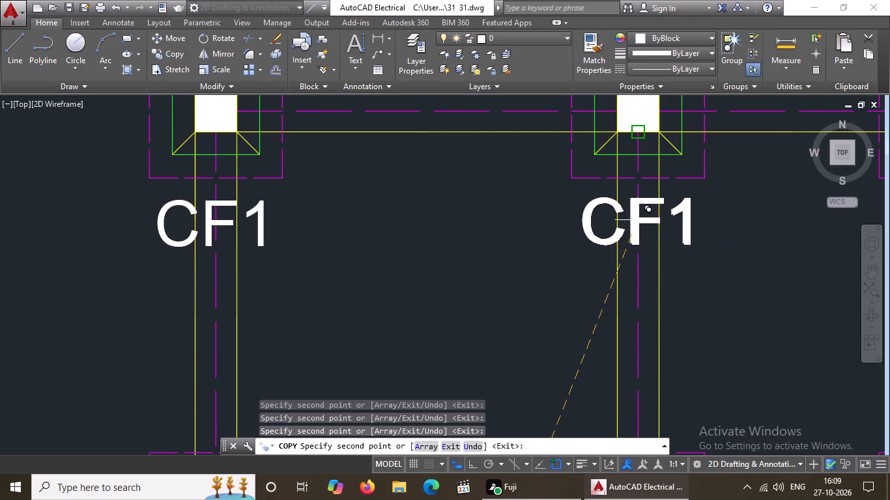
pyautogui.scroll(-3, 605, 266)
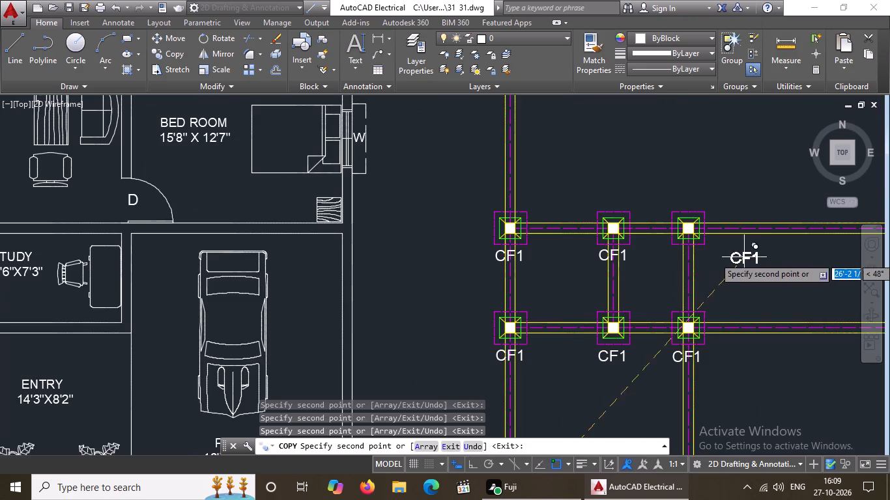
pyautogui.scroll(3, 726, 260)
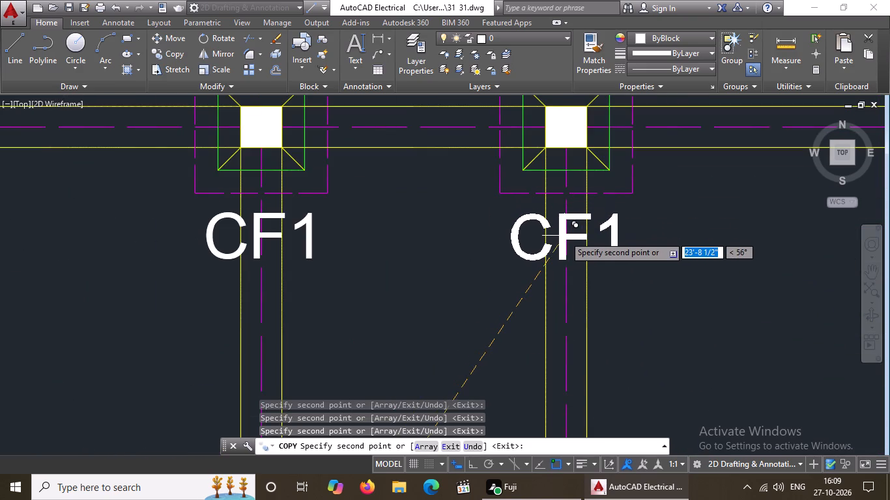
pyautogui.click(564, 234)
# Place a CF1 copy just below the fourth footing from the west in the third row from the south.
pyautogui.scroll(-4, 557, 253)
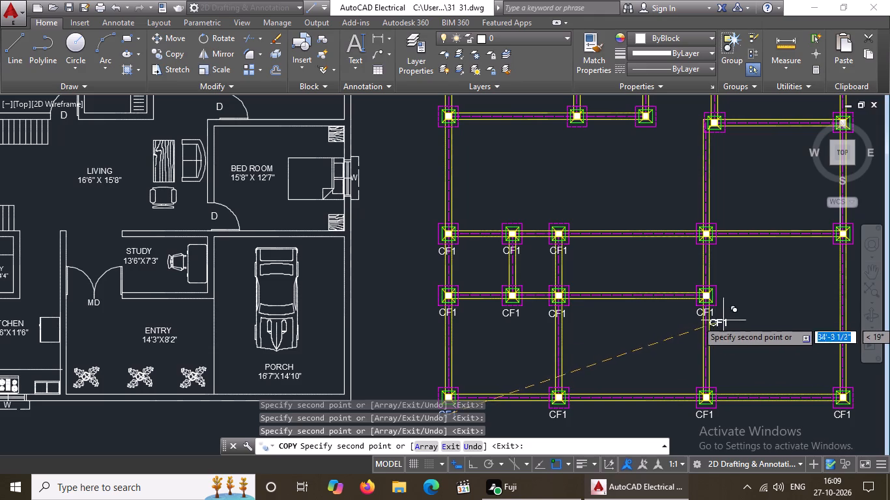
pyautogui.scroll(3, 710, 261)
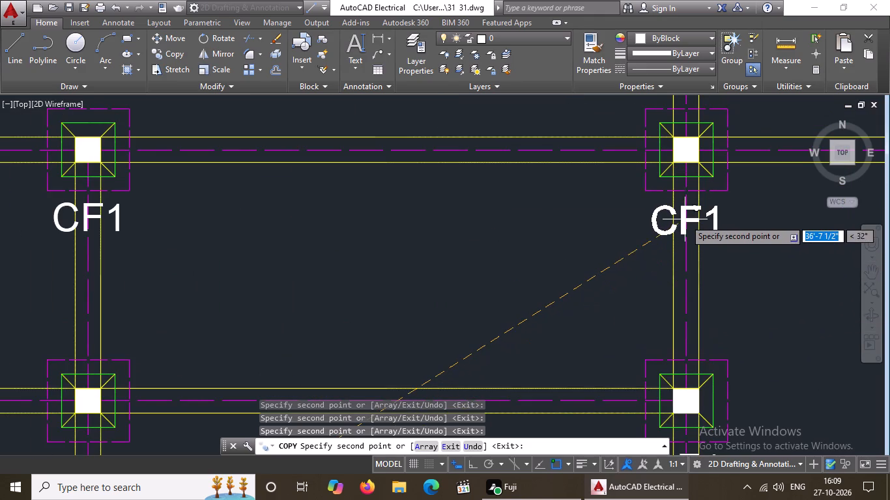
pyautogui.click(687, 217)
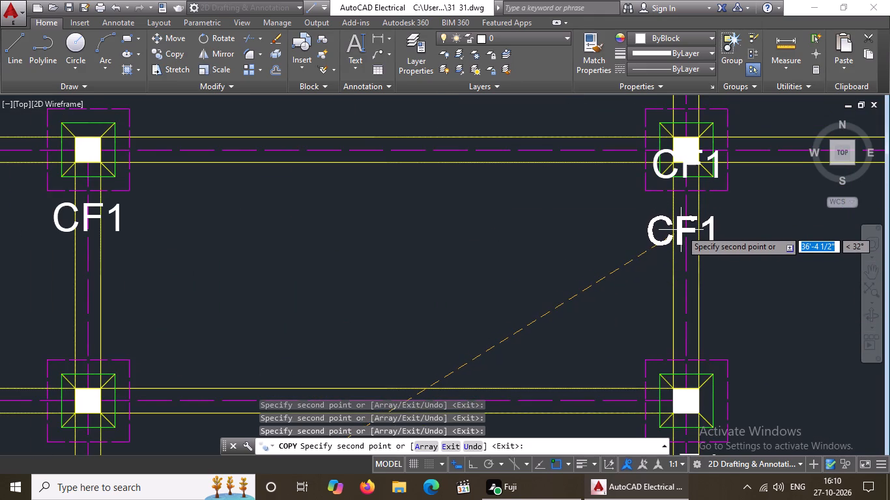
pyautogui.scroll(-3, 680, 229)
pyautogui.scroll(3, 676, 229)
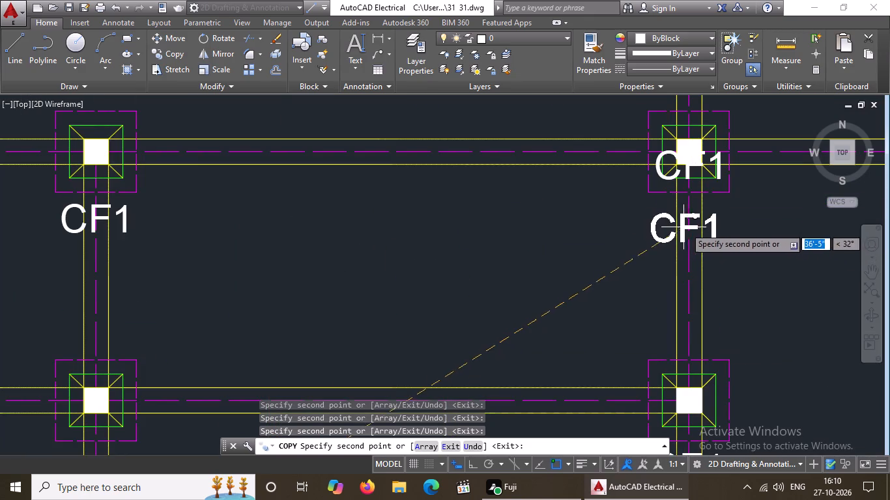
pyautogui.click(687, 221)
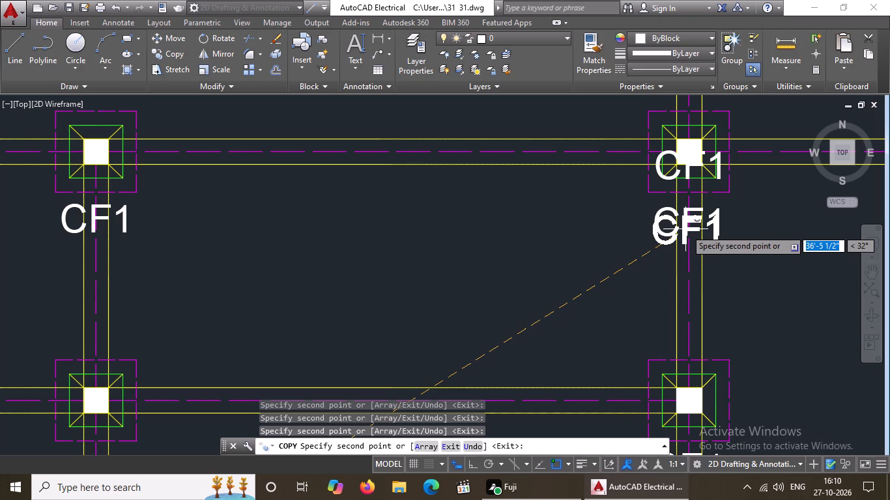
# End the copying and delete the misplaced CF1 label overlapping the fourth footing from the west in the third row from the south.
pyautogui.press('Escape')
pyautogui.scroll(2, 696, 184)
pyautogui.click(607, 167)
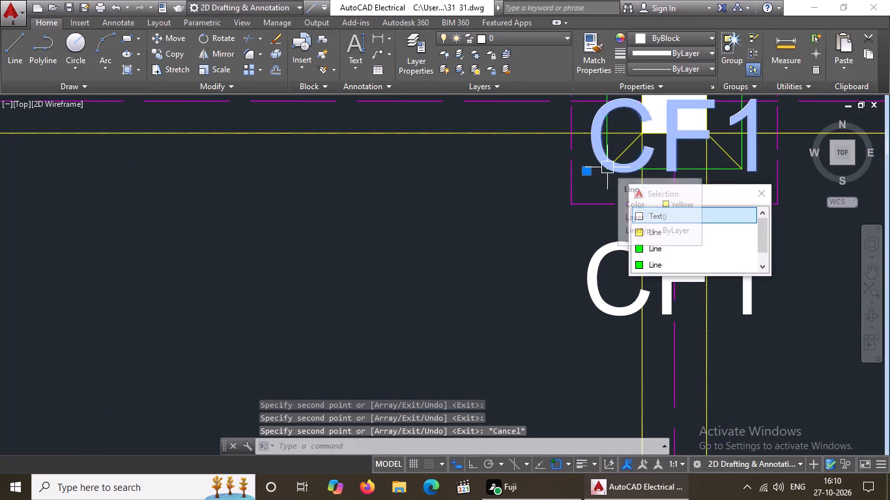
pyautogui.press('Delete')
pyautogui.scroll(-5, 620, 228)
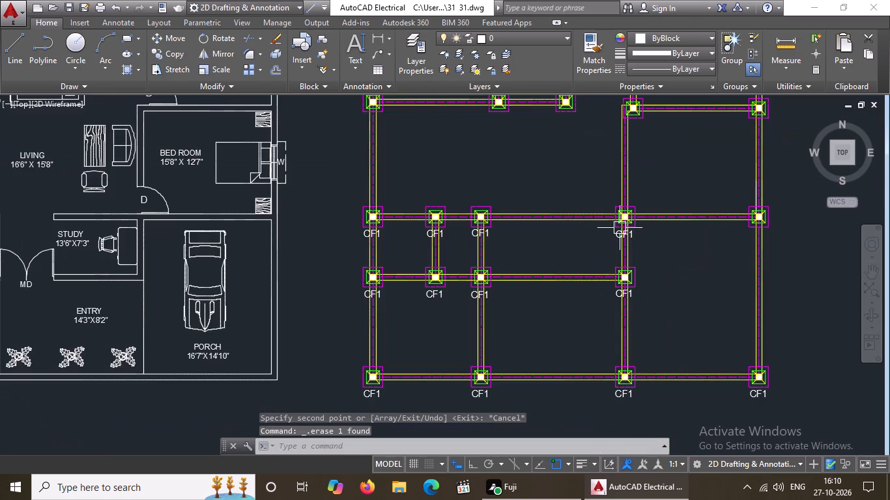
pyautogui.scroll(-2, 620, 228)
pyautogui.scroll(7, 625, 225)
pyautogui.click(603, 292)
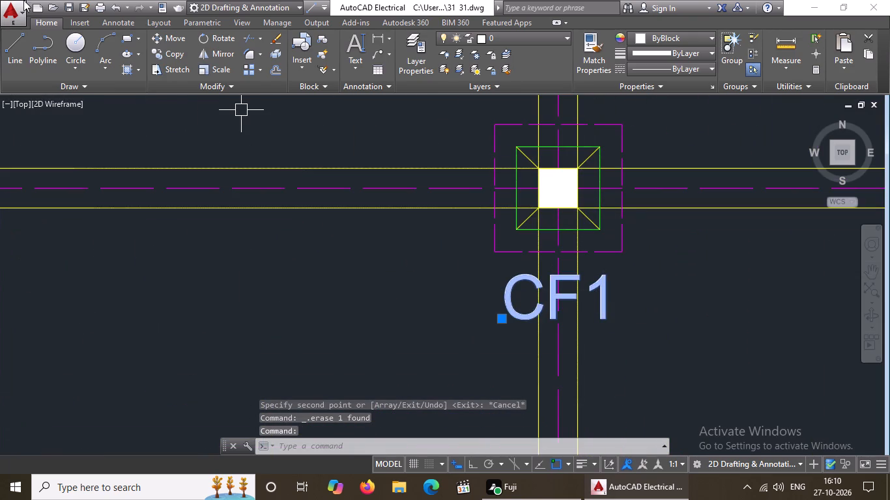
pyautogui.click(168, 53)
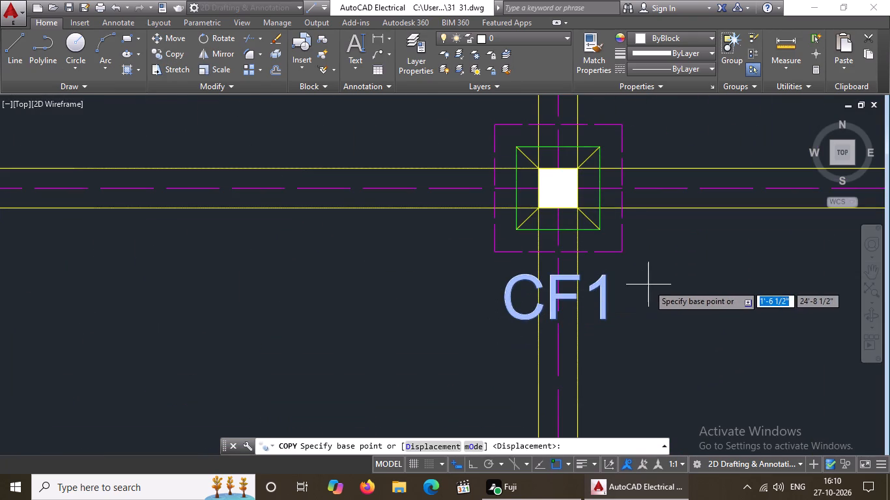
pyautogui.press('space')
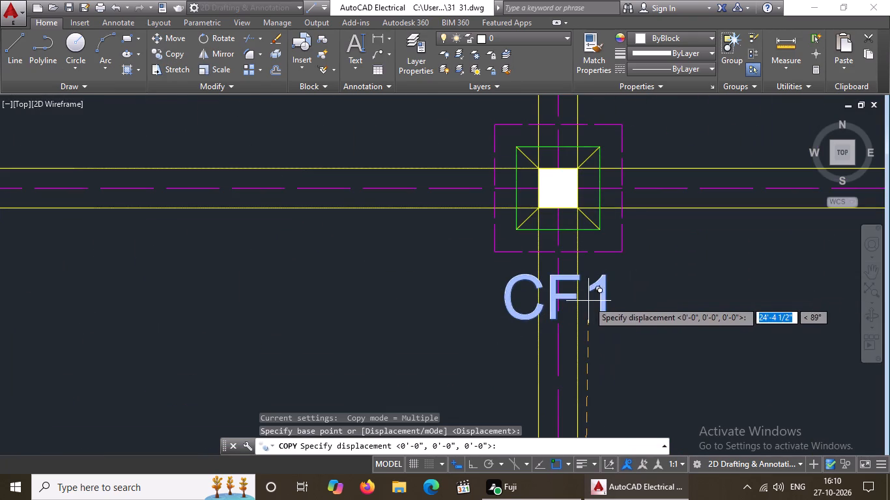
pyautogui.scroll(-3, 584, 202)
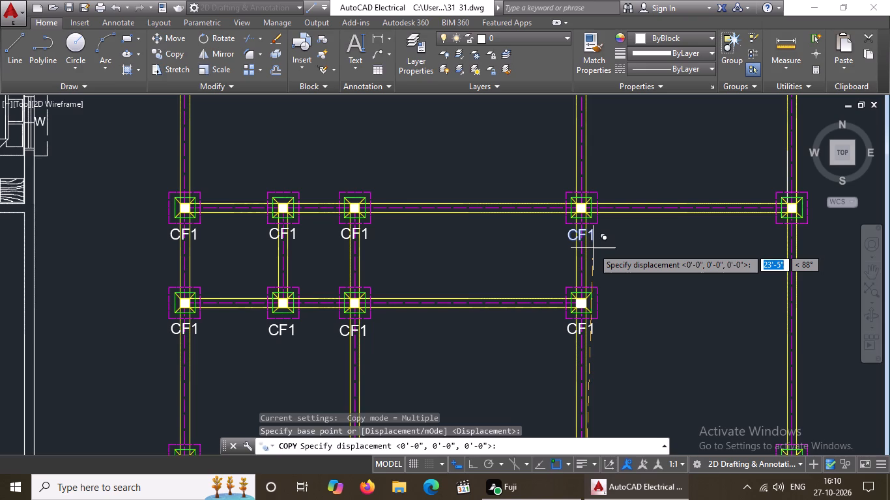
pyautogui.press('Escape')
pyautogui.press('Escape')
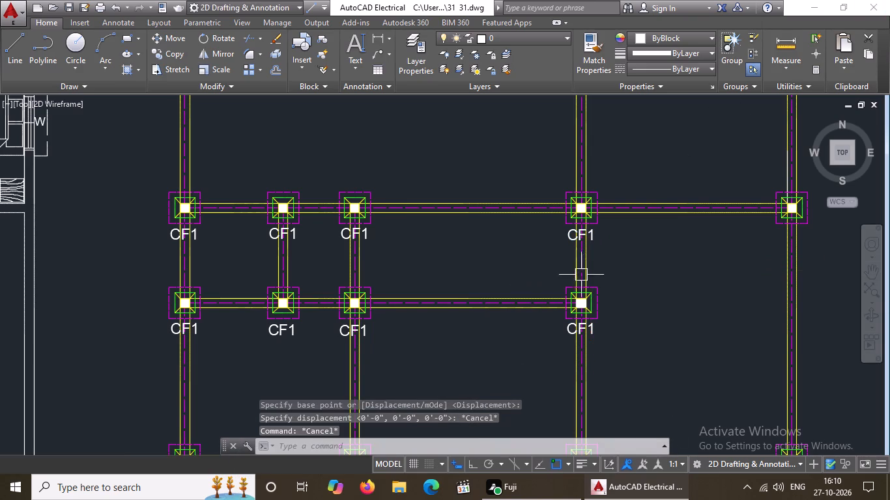
# Copy the fourth footing's CF1 label about 16'-6 1/2" east, below the easternmost footing in the third row from the south.
pyautogui.scroll(2, 579, 248)
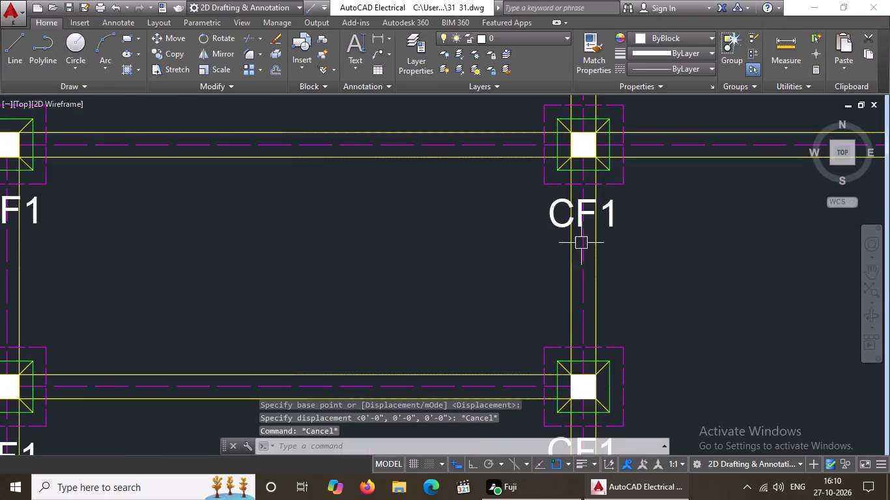
pyautogui.click(611, 209)
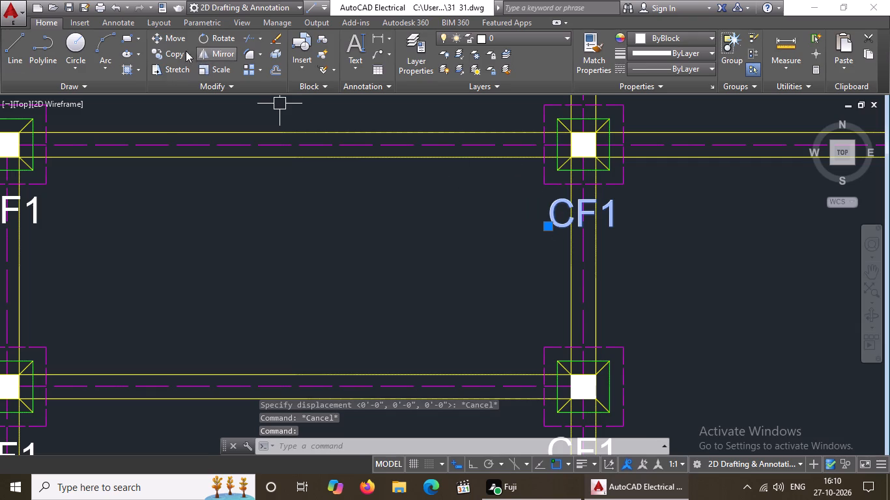
pyautogui.moveTo(166, 52); pyautogui.dragTo(189, 62)
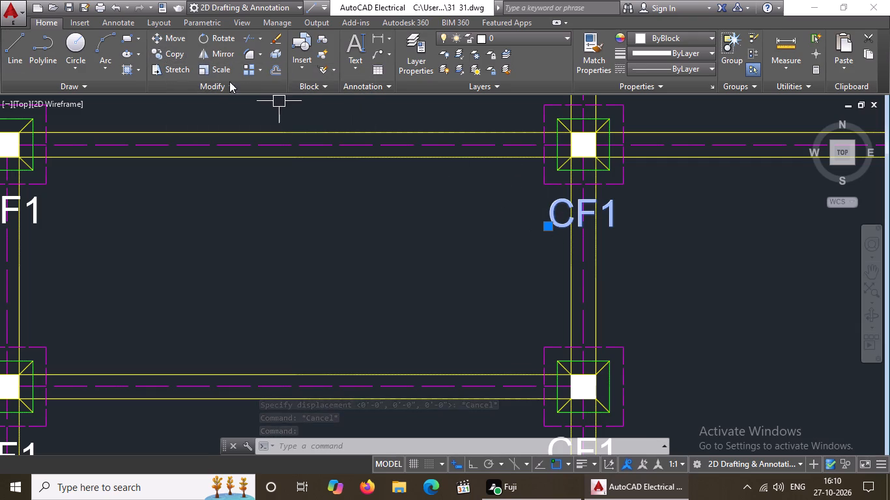
pyautogui.click(173, 51)
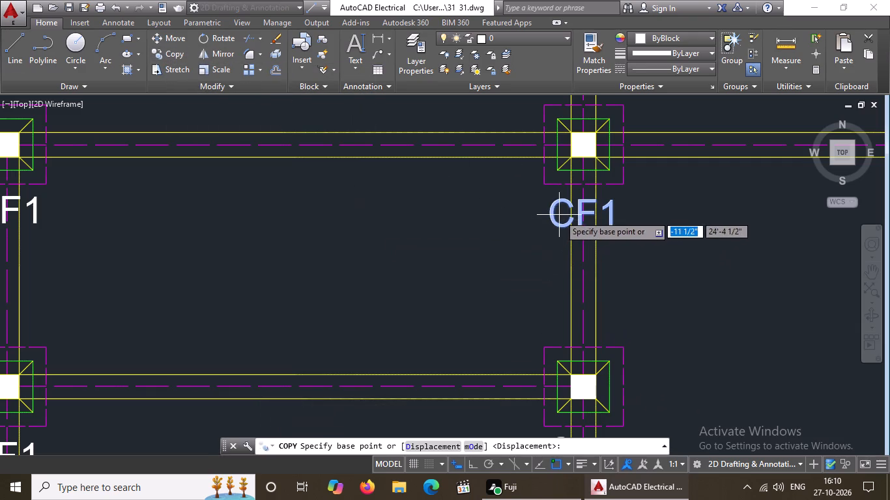
pyautogui.click(560, 214)
pyautogui.scroll(-3, 558, 215)
pyautogui.scroll(2, 680, 214)
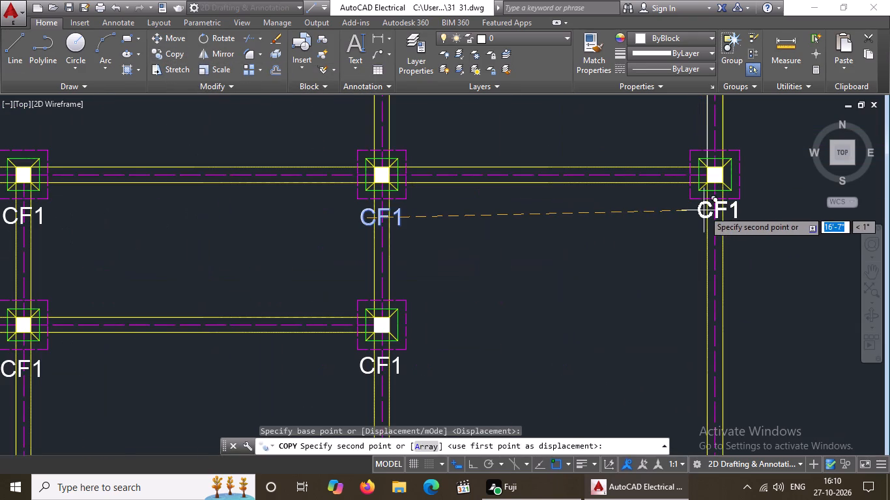
pyautogui.scroll(1, 702, 216)
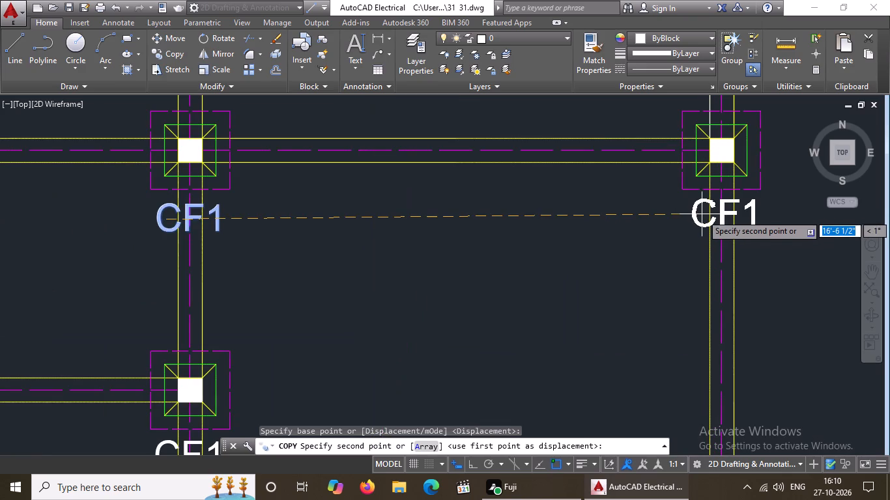
pyautogui.click(702, 214)
# Place CF1 copies below the two westernmost footings in the fourth row from the south.
pyautogui.scroll(-3, 689, 229)
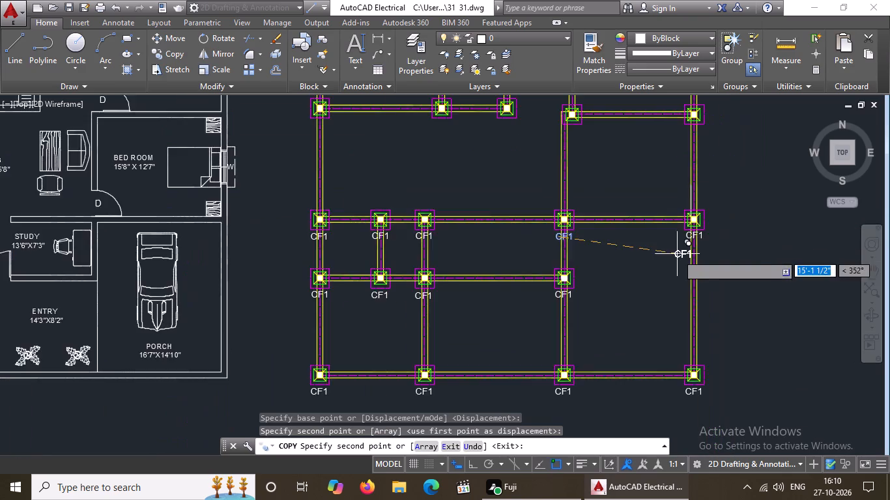
pyautogui.scroll(-2, 677, 254)
pyautogui.scroll(5, 515, 205)
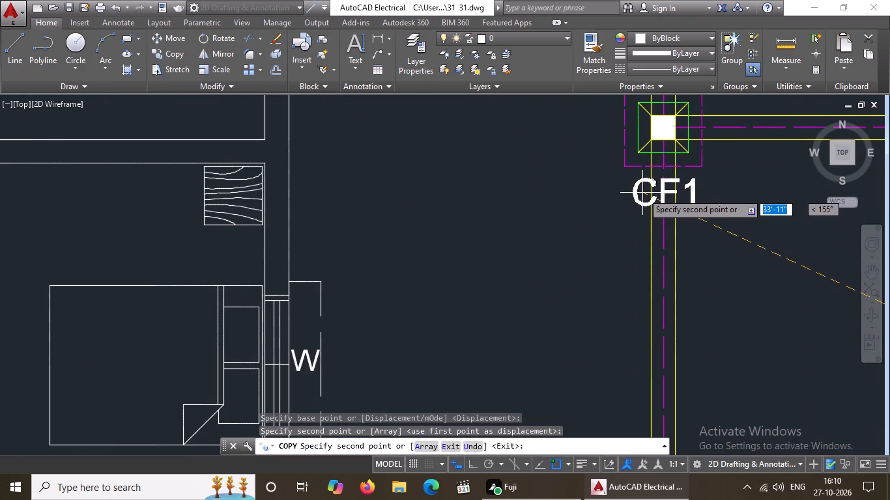
pyautogui.click(642, 191)
pyautogui.scroll(-6, 629, 204)
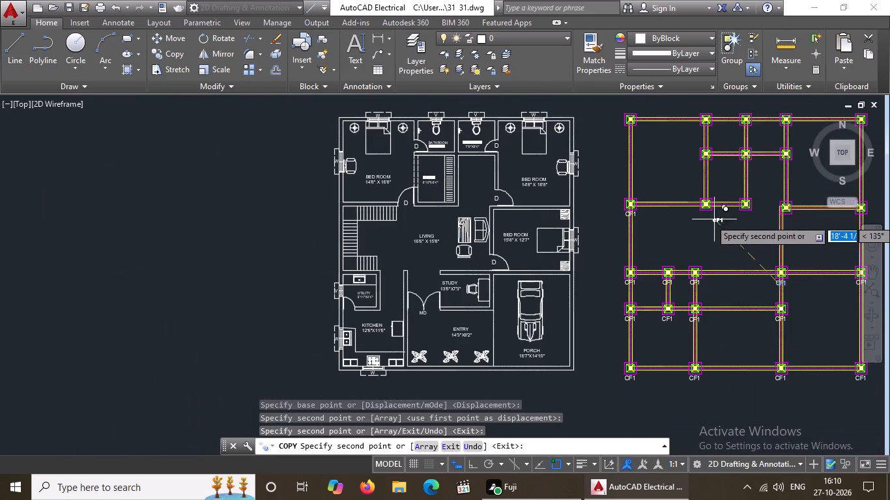
pyautogui.scroll(5, 714, 219)
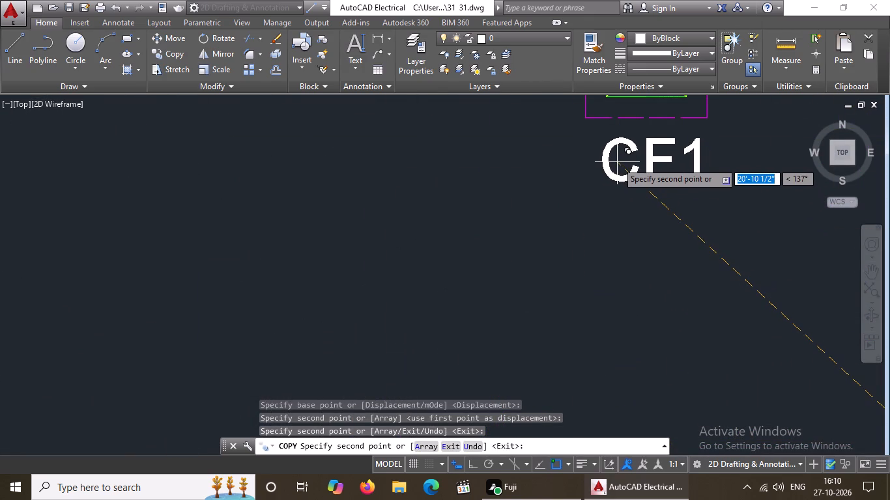
pyautogui.click(614, 162)
# Place CF1 copies below the two easternmost footings in the fourth row from the south.
pyautogui.scroll(-5, 611, 165)
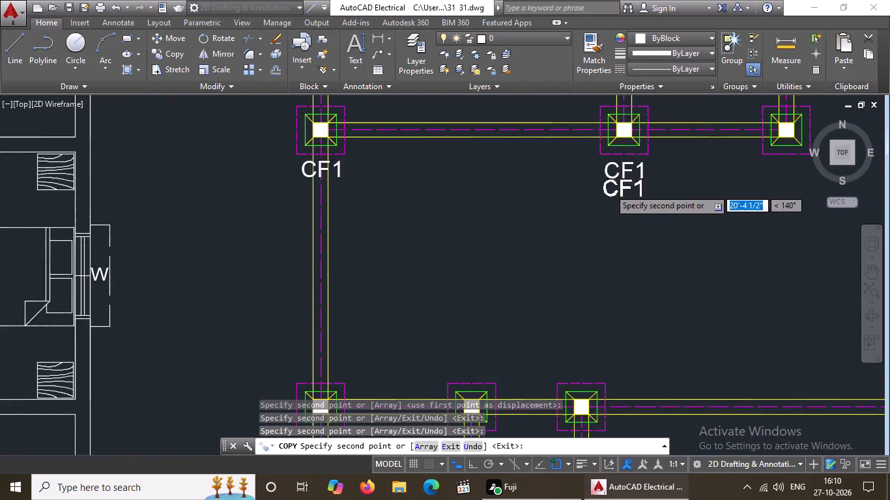
pyautogui.scroll(-1, 609, 189)
pyautogui.scroll(5, 702, 182)
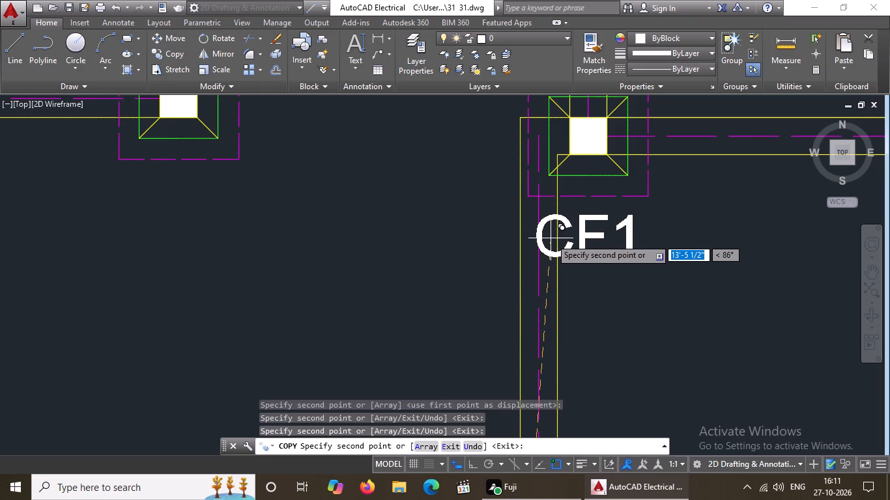
pyautogui.click(551, 238)
pyautogui.scroll(-5, 552, 244)
pyautogui.scroll(4, 663, 245)
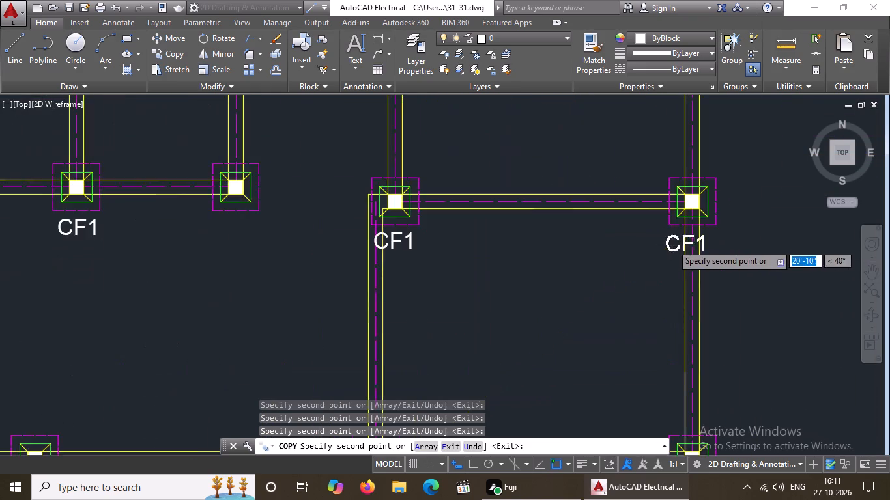
pyautogui.scroll(1, 672, 244)
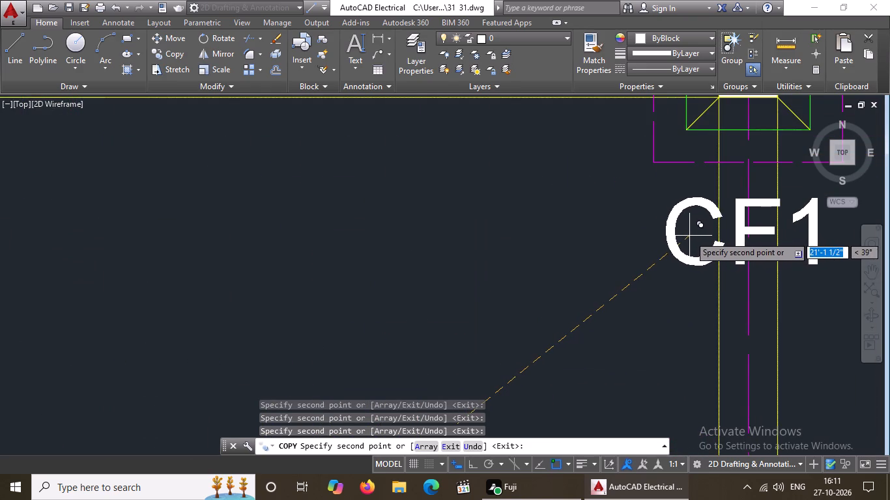
pyautogui.click(689, 236)
# Place a CF1 copy below the third footing from the west in the fourth row from the south.
pyautogui.scroll(-6, 679, 249)
pyautogui.scroll(1, 558, 264)
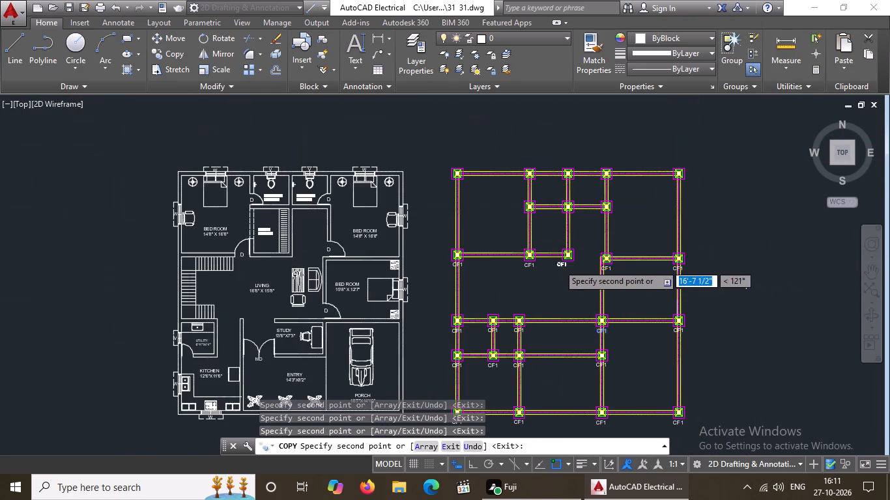
pyautogui.scroll(3, 558, 264)
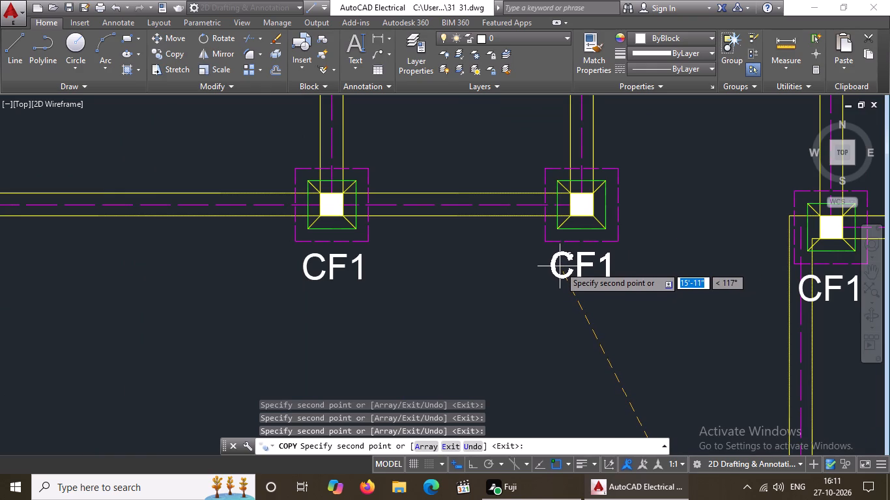
pyautogui.click(560, 266)
# Place CF1 copies below the three westernmost footings in the northernmost row, starting at the northwest corner.
pyautogui.scroll(-4, 547, 291)
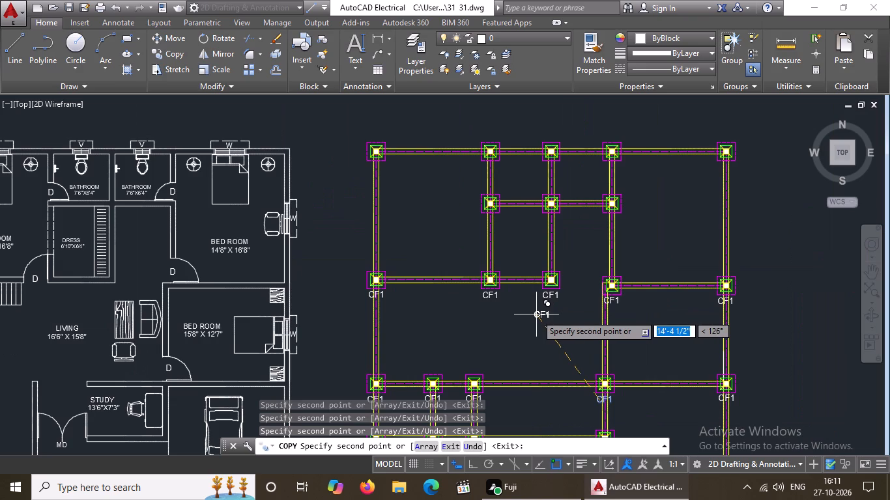
pyautogui.scroll(3, 356, 175)
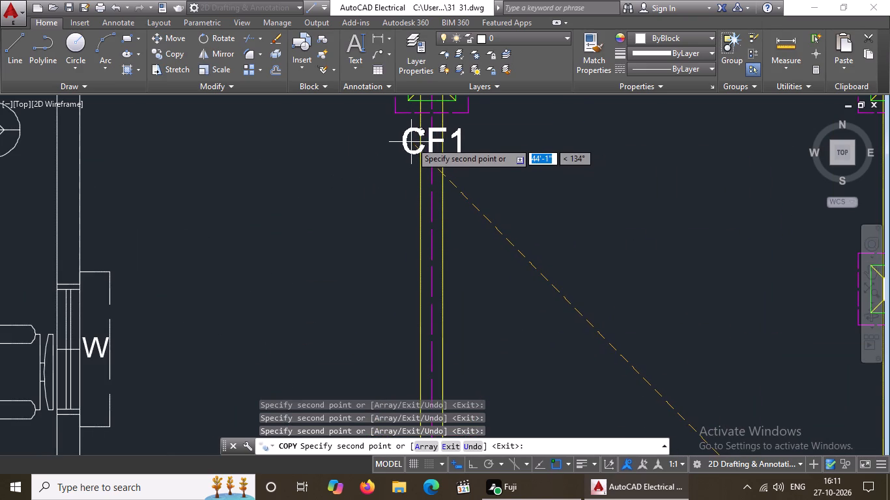
pyautogui.click(411, 141)
pyautogui.scroll(-3, 421, 174)
pyautogui.scroll(2, 557, 174)
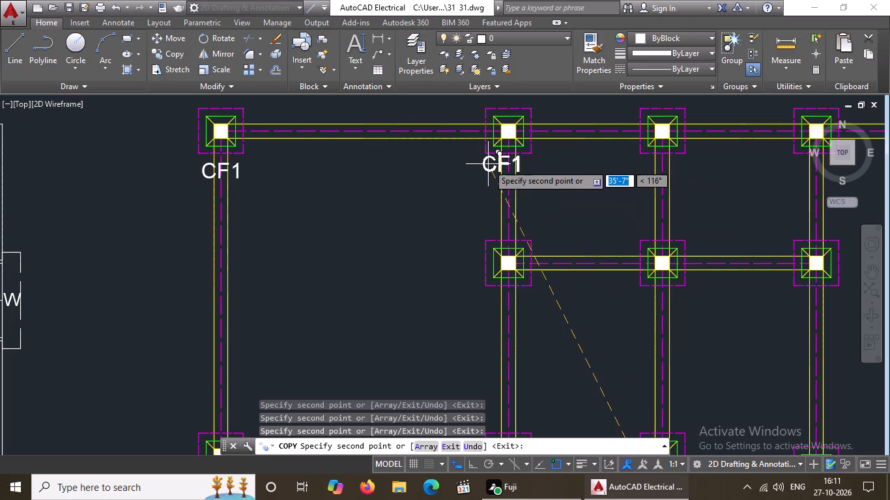
pyautogui.scroll(3, 500, 171)
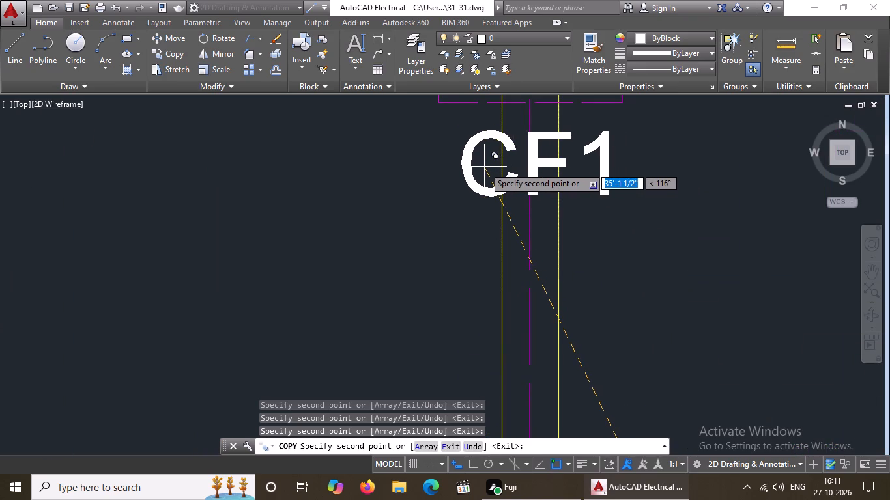
pyautogui.click(484, 167)
pyautogui.scroll(-2, 481, 174)
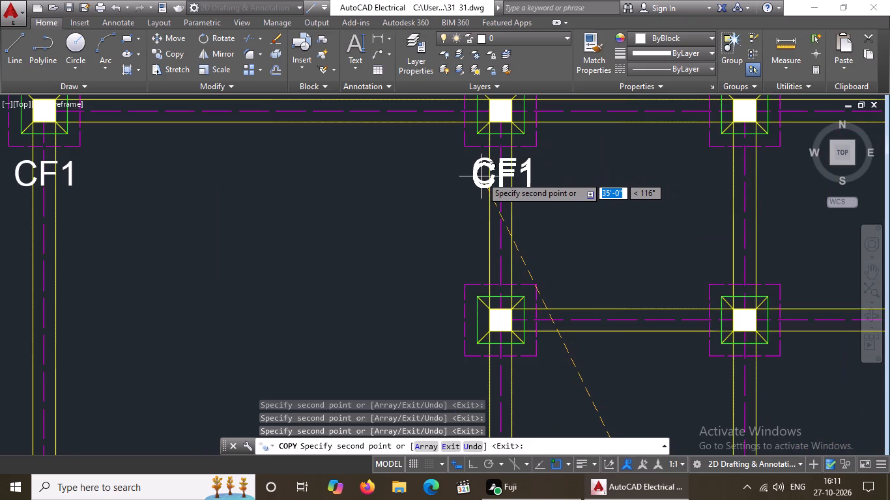
pyautogui.scroll(-2, 448, 210)
pyautogui.scroll(2, 564, 195)
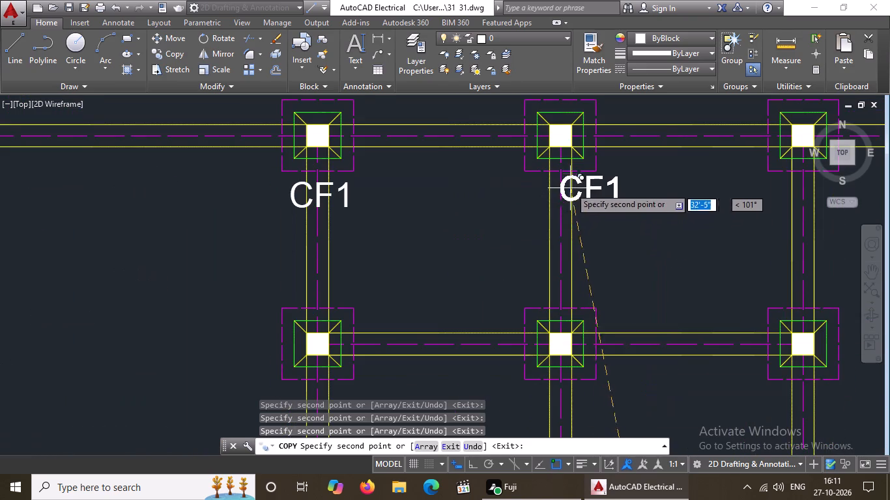
pyautogui.click(539, 196)
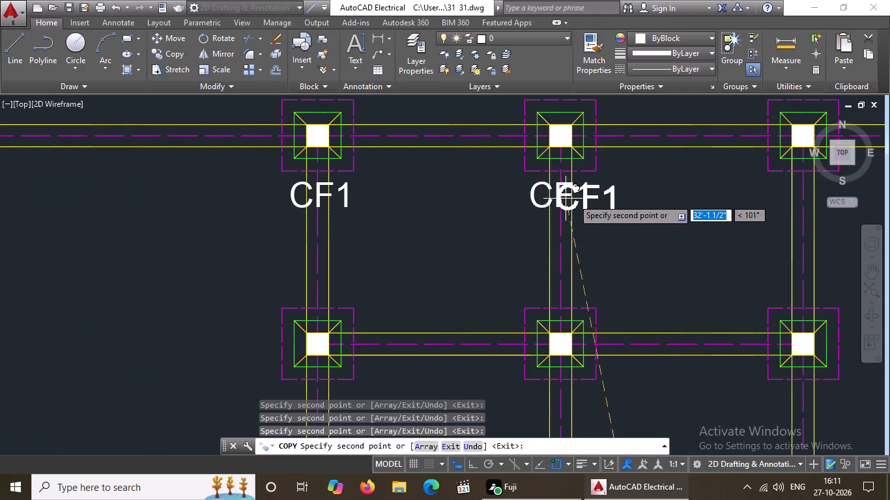
# Place CF1 copies below the fourth footing and the northeast corner footing in the northernmost row.
pyautogui.scroll(-2, 710, 201)
pyautogui.scroll(2, 746, 204)
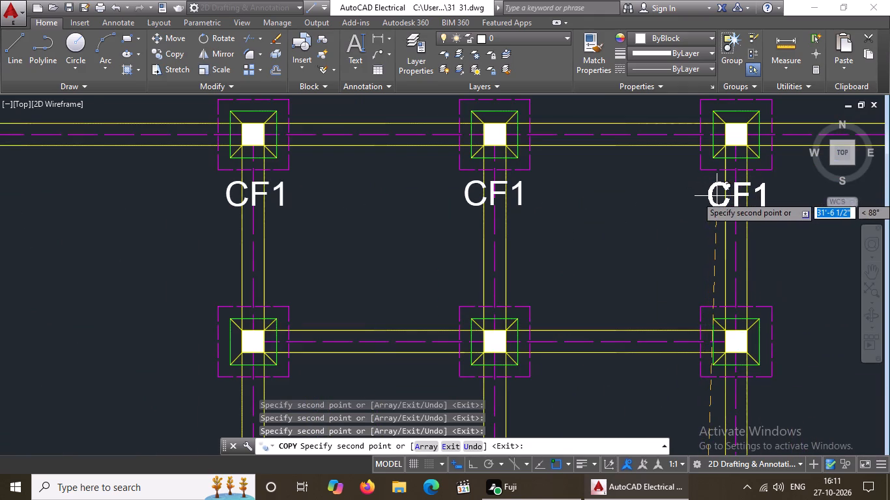
pyautogui.click(718, 193)
pyautogui.scroll(-4, 611, 260)
pyautogui.scroll(3, 711, 254)
pyautogui.scroll(3, 651, 238)
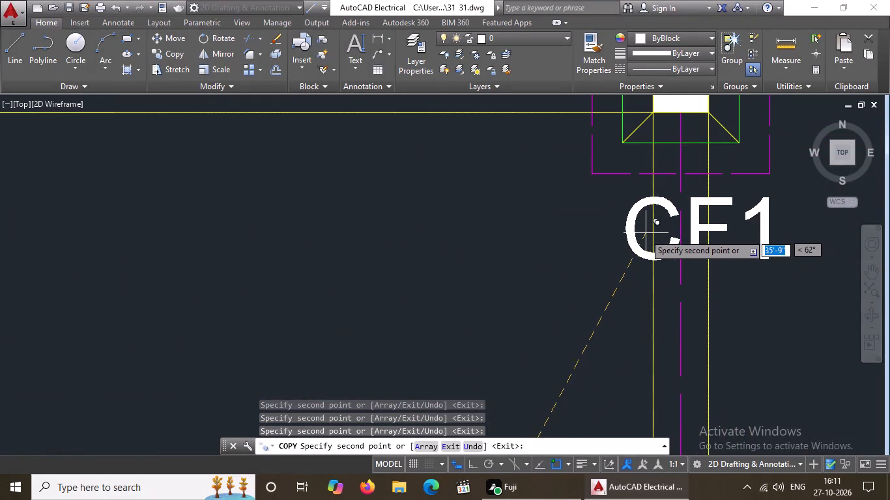
pyautogui.click(634, 241)
# Place a CF1 copy below the westernmost footing in the second row from the north.
pyautogui.scroll(-4, 635, 240)
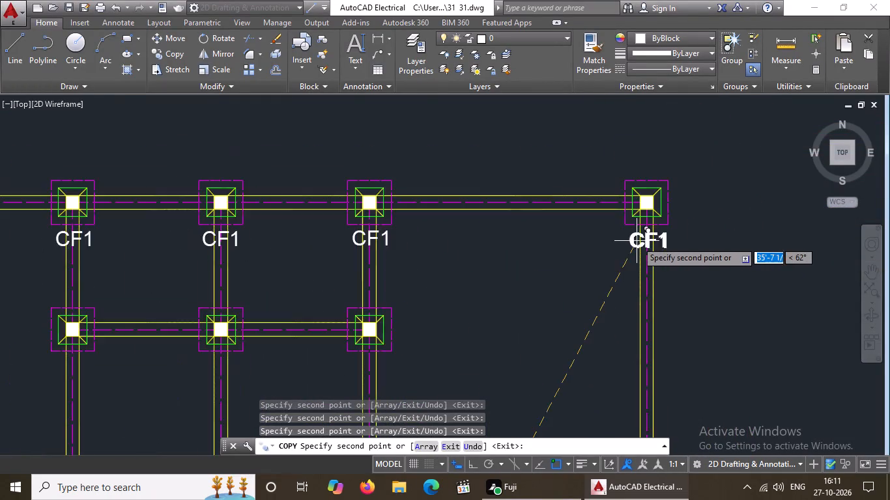
pyautogui.scroll(-2, 642, 240)
pyautogui.scroll(3, 440, 286)
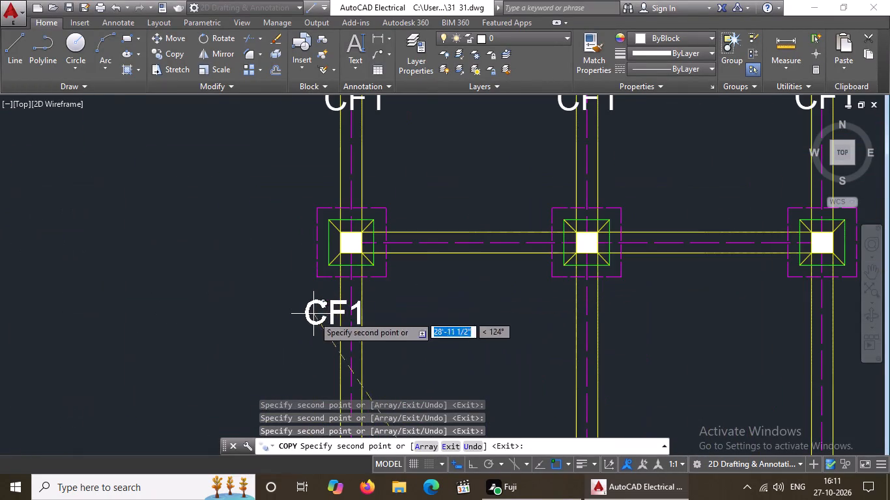
pyautogui.click(330, 302)
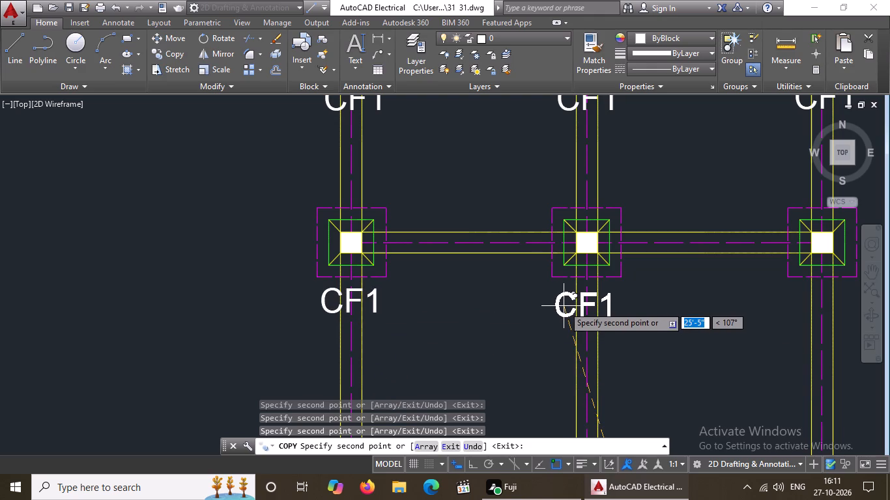
# Place CF1 copies below the middle and easternmost footings in the second row from the north.
pyautogui.click(564, 301)
pyautogui.scroll(-5, 564, 301)
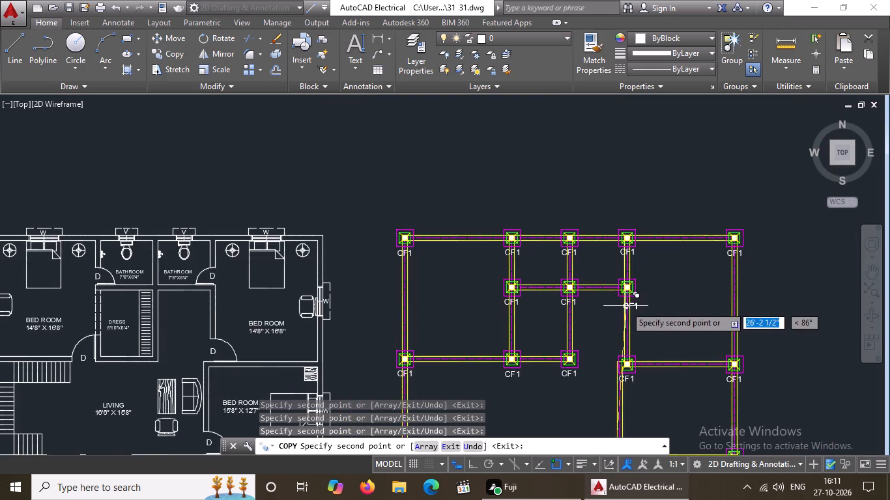
pyautogui.scroll(5, 625, 306)
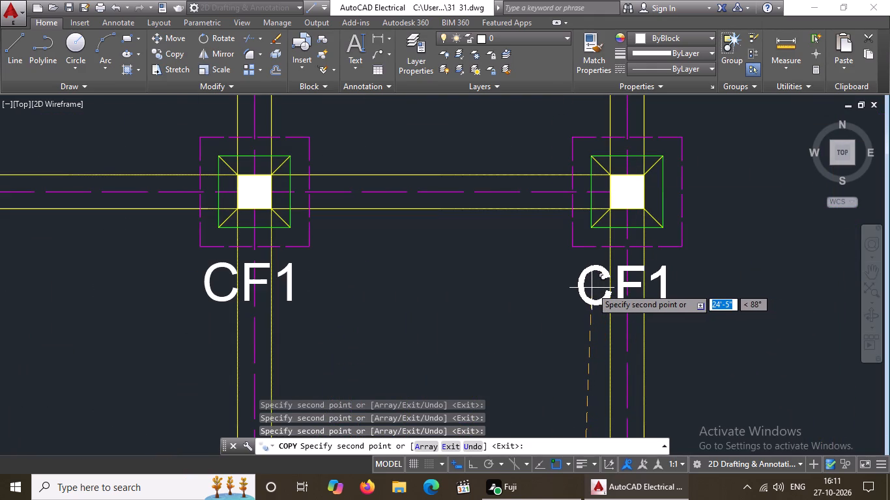
pyautogui.click(592, 286)
pyautogui.scroll(-6, 628, 329)
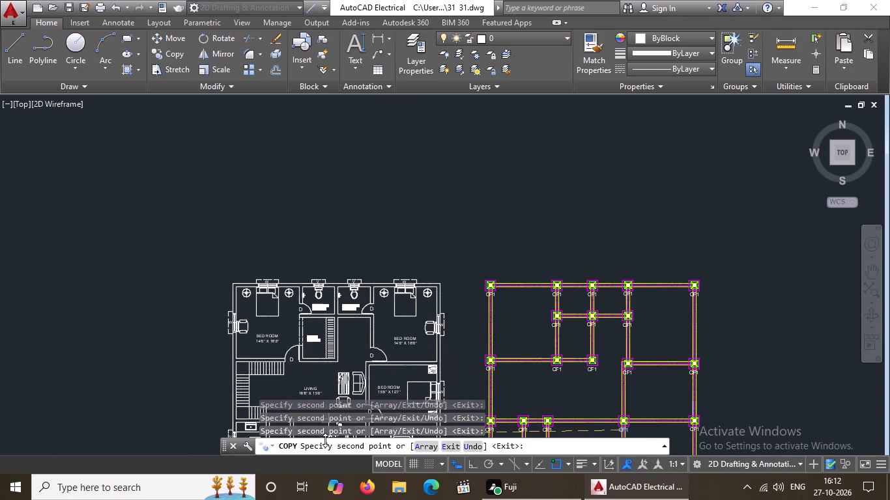
pyautogui.press('Escape')
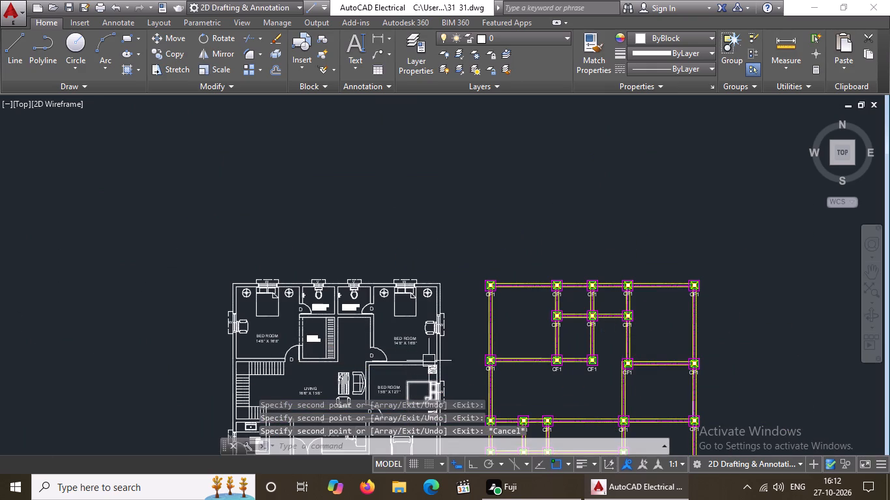
# Copy the CF1 label of the column layout's northwest corner footing to just above the floor plan's bathrooms.
pyautogui.scroll(-3, 461, 335)
pyautogui.moveTo(467, 333); pyautogui.dragTo(478, 224, button='middle')
pyautogui.scroll(2, 523, 273)
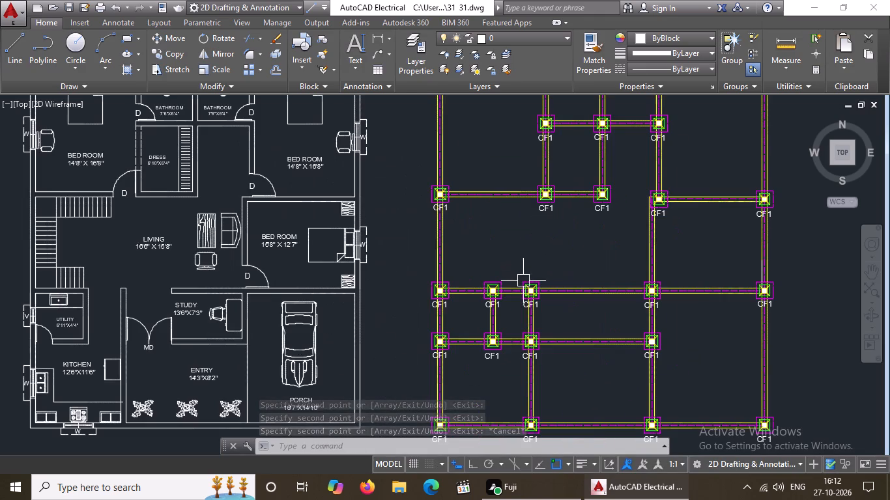
pyautogui.scroll(-2, 498, 314)
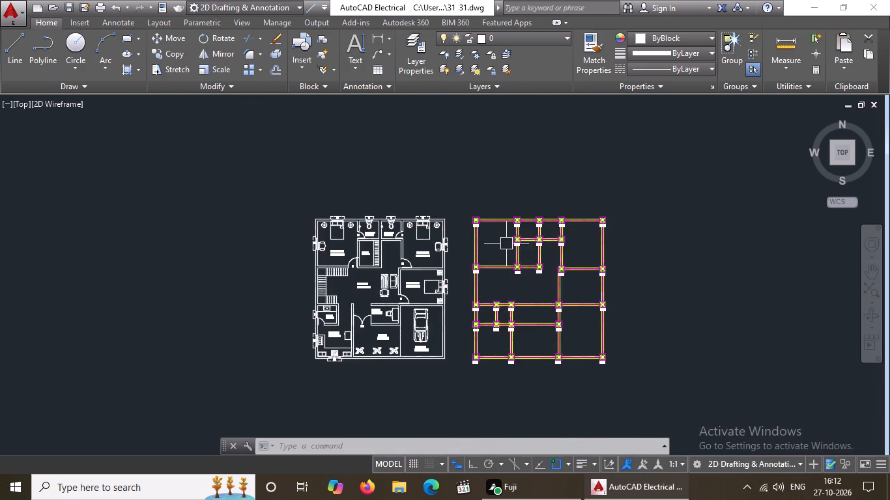
pyautogui.scroll(2, 506, 238)
pyautogui.scroll(3, 453, 192)
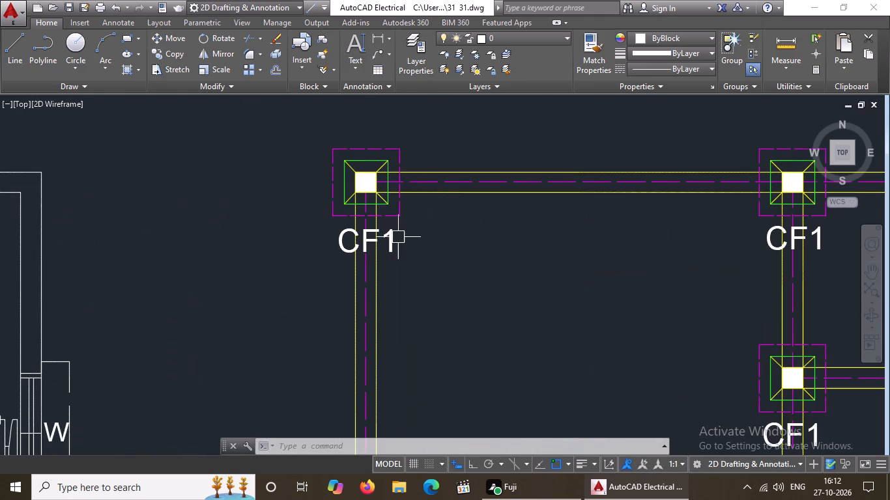
pyautogui.click(393, 240)
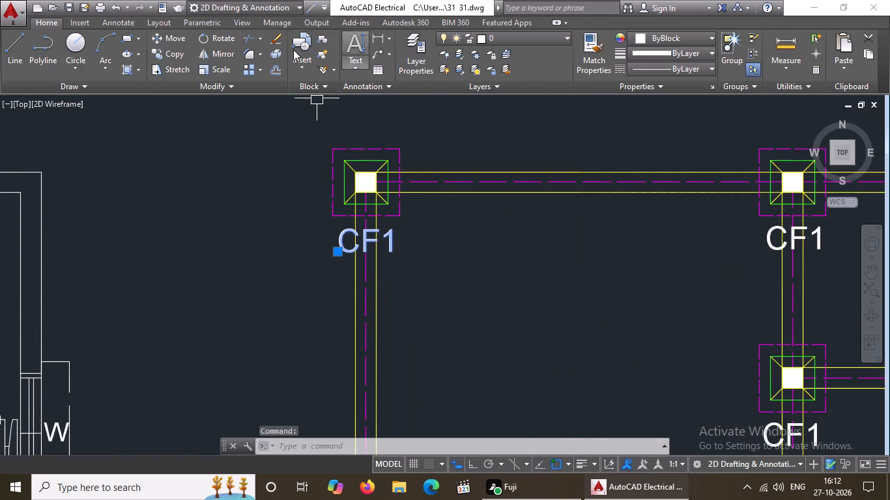
pyautogui.click(160, 51)
pyautogui.click(384, 242)
pyautogui.scroll(-3, 465, 193)
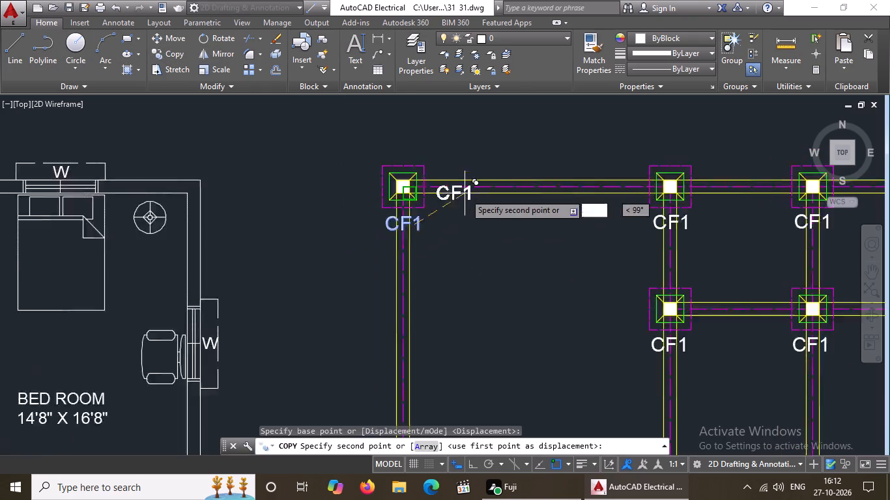
pyautogui.scroll(-2, 610, 157)
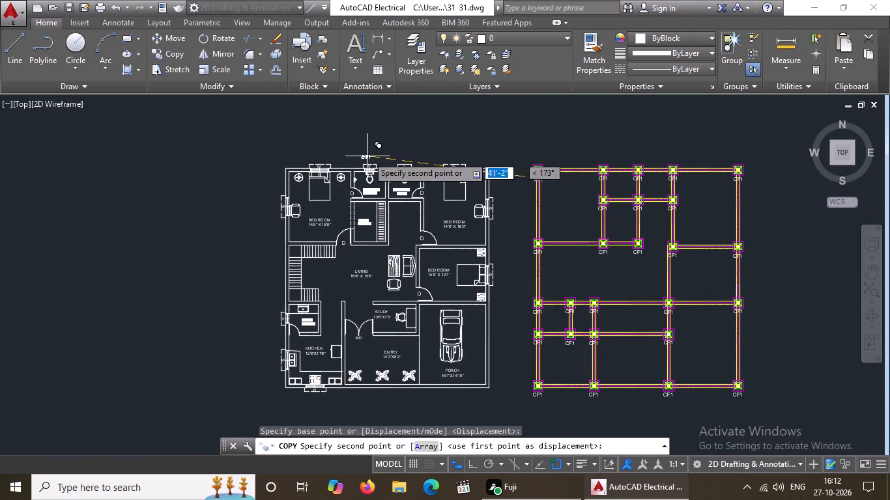
pyautogui.click(380, 151)
pyautogui.press('Escape')
# Set the text height of the CF1 copy above the floor plan to 1'.
pyautogui.click(380, 153)
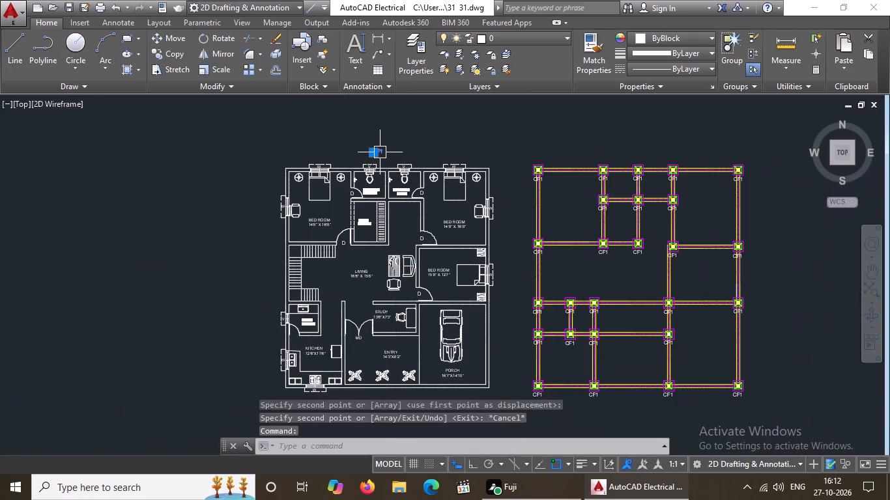
pyautogui.rightClick(380, 152)
pyautogui.click(432, 451)
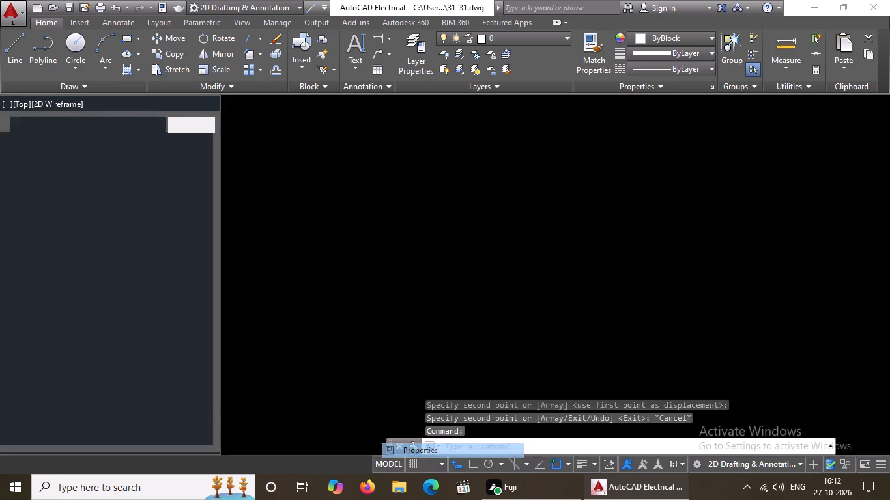
pyautogui.click(156, 189)
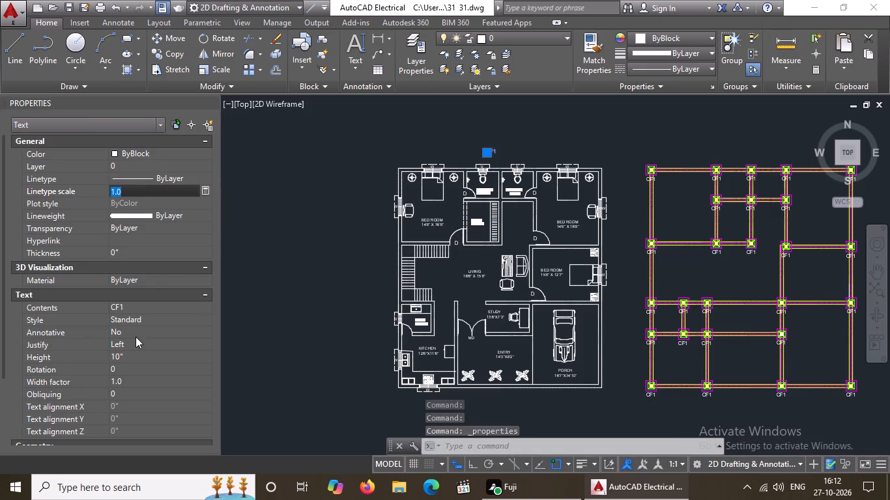
pyautogui.click(125, 356)
pyautogui.press('BackSpace')
pyautogui.press('BackSpace')
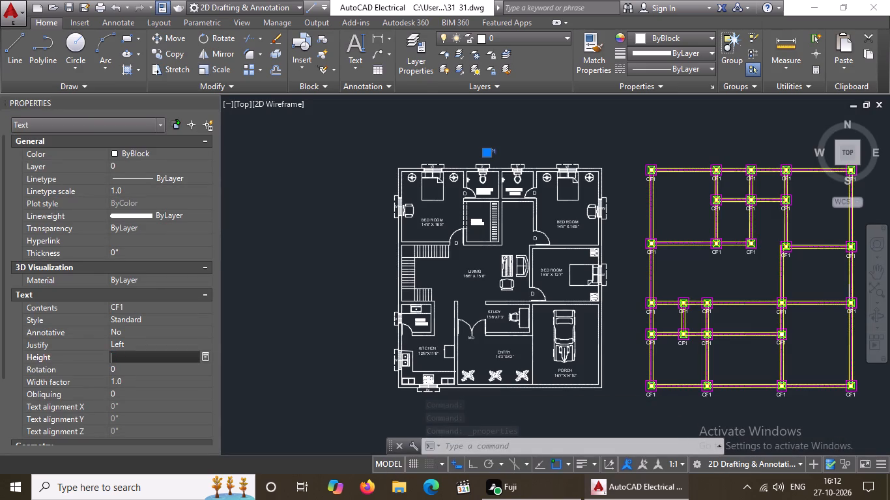
pyautogui.write("1'")
pyautogui.press('Return')
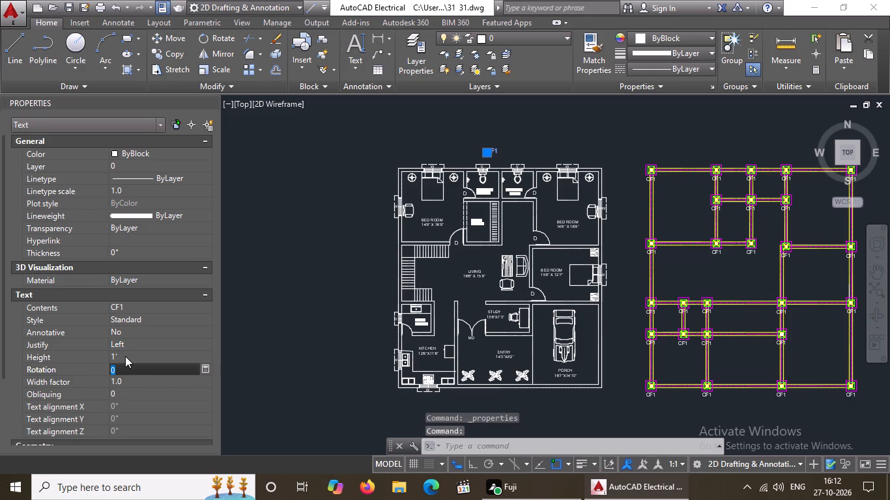
pyautogui.press('Escape')
pyautogui.click(212, 102)
pyautogui.press('Escape')
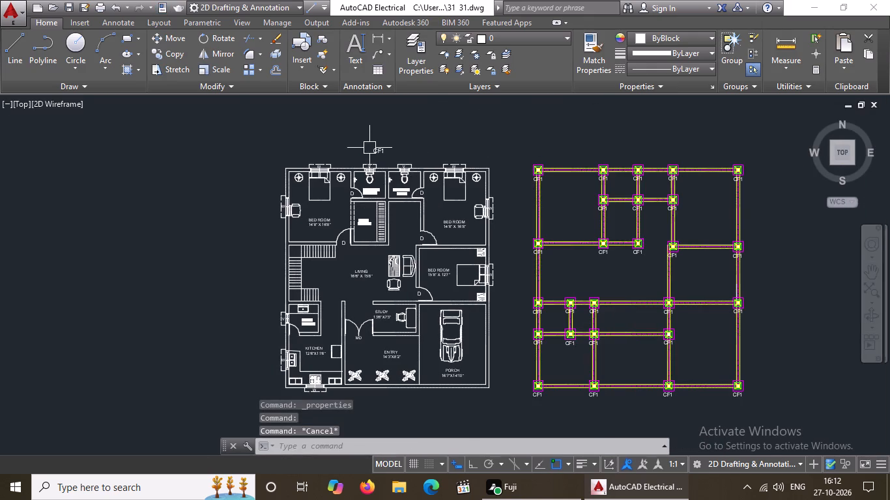
# Change the text of the CF1 copy above the floor plan to GROUND FLOOR PLAN.
pyautogui.scroll(2, 359, 146)
pyautogui.doubleClick(404, 156)
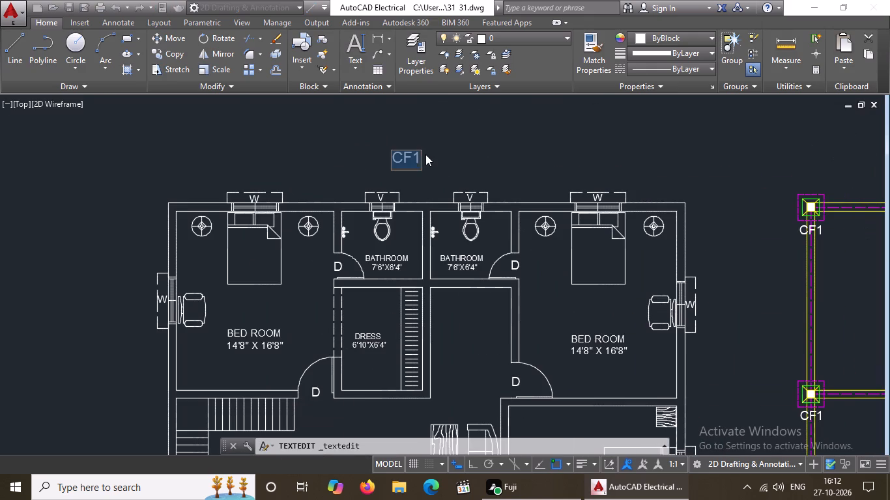
pyautogui.press('BackSpace')
pyautogui.press('BackSpace')
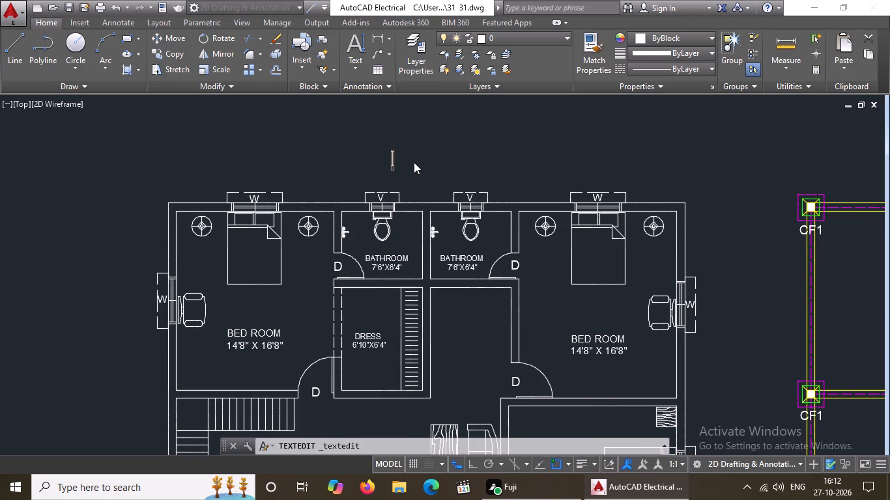
pyautogui.write('GROUN')
pyautogui.press('d')
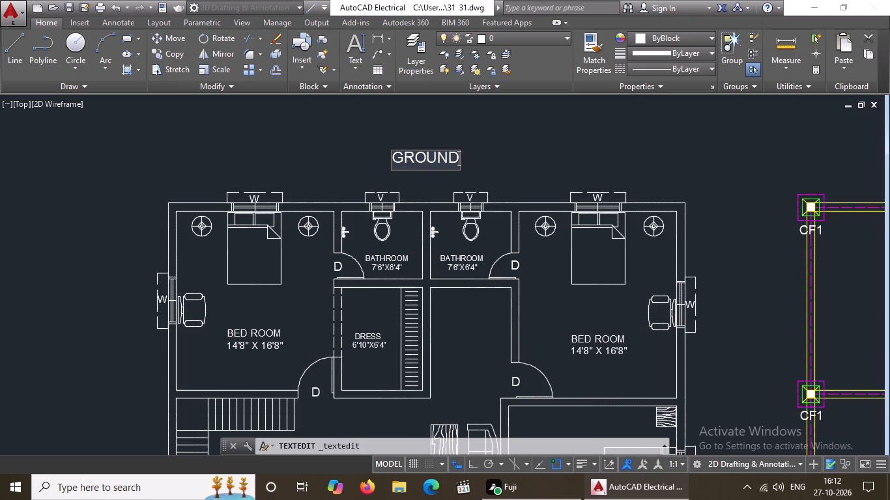
pyautogui.press('space')
pyautogui.write('F')
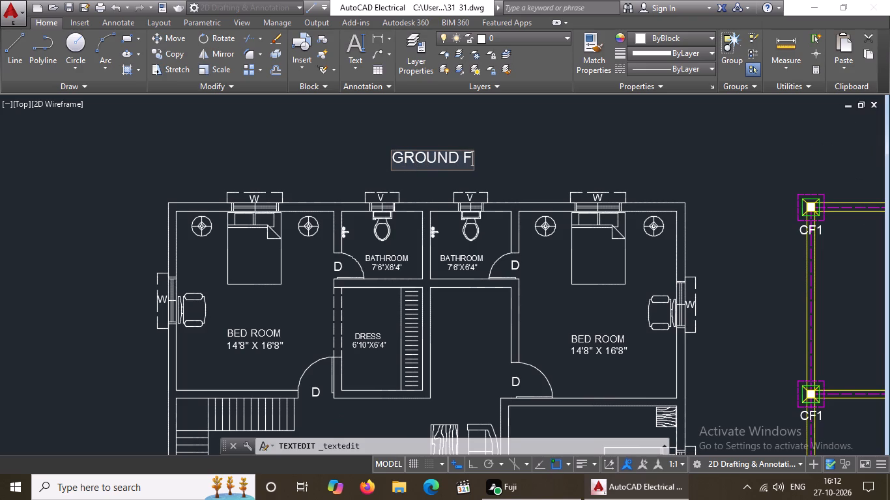
pyautogui.press('BackSpace')
pyautogui.press('space')
pyautogui.write('FLOOR PLAN')
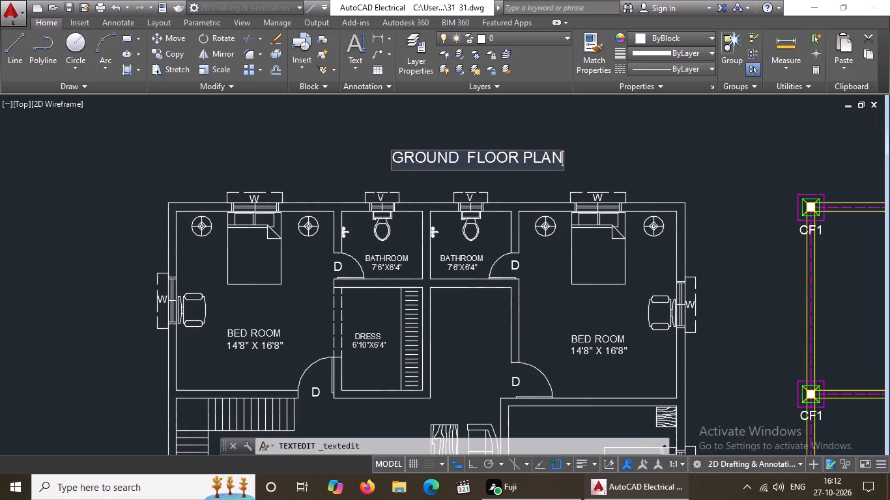
pyautogui.click(602, 158)
# Move the GROUND FLOOR PLAN title about 4'-3" west and slightly south, centring it above the floor plan.
pyautogui.click(457, 161)
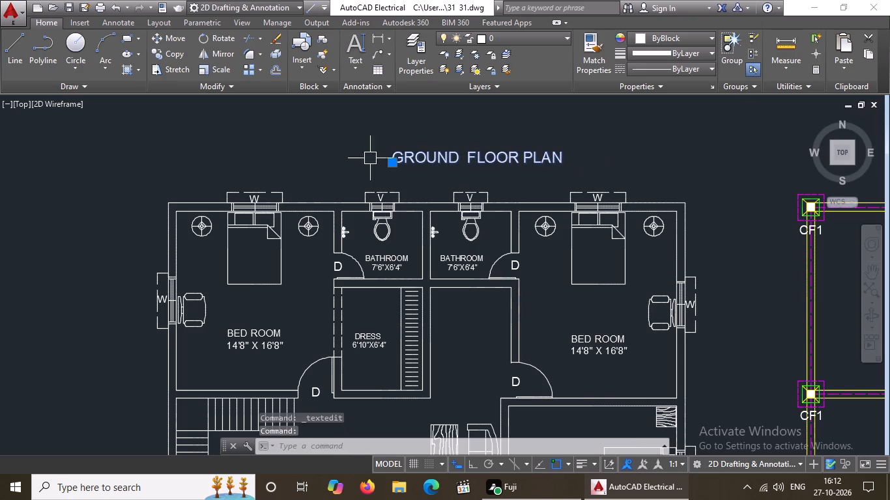
pyautogui.click(393, 159)
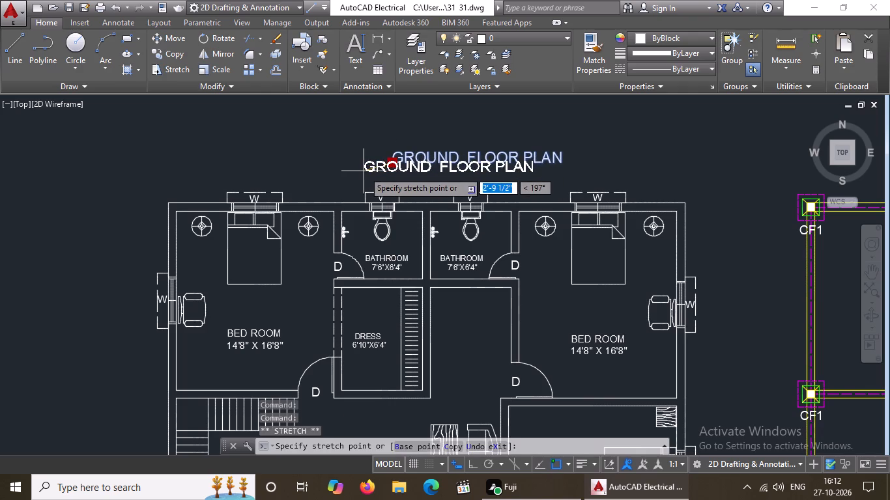
pyautogui.scroll(-1, 355, 180)
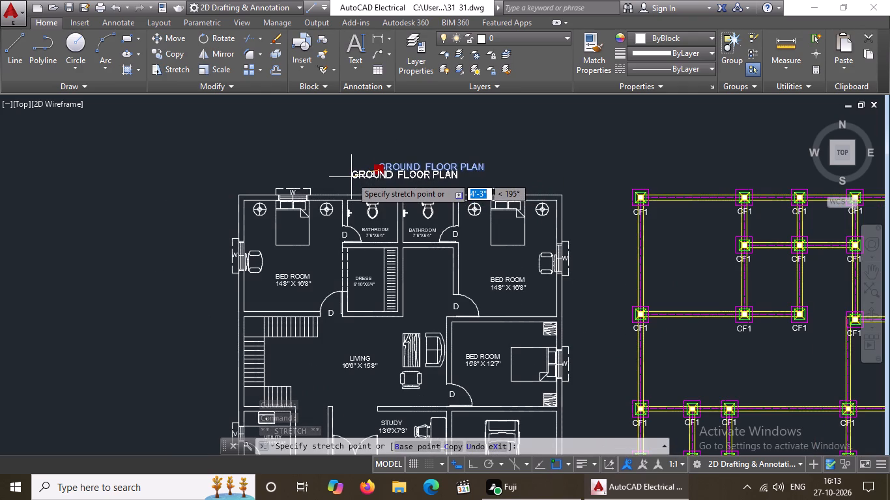
pyautogui.click(351, 176)
pyautogui.scroll(-2, 390, 178)
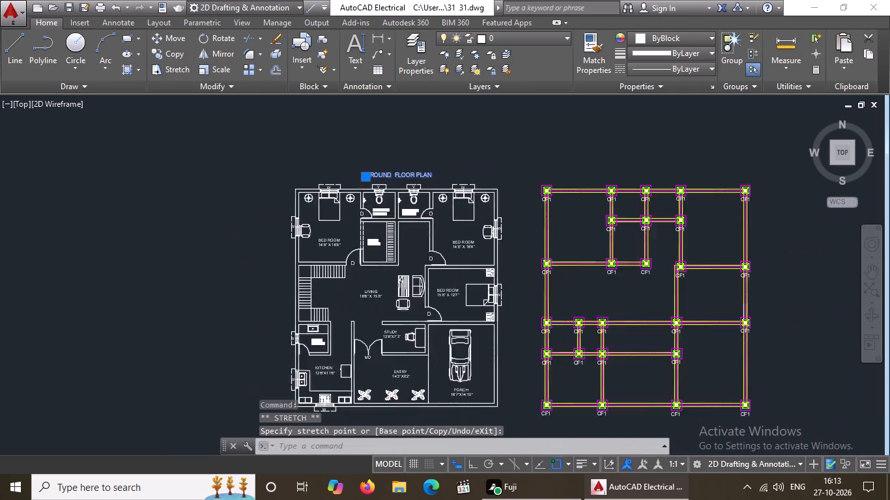
pyautogui.scroll(-1, 390, 178)
pyautogui.press('Escape')
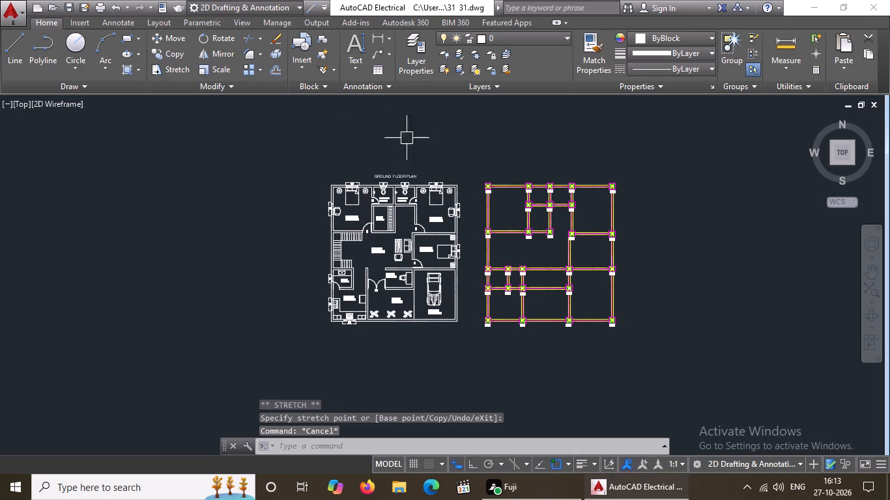
# Copy the GROUND FLOOR PLAN title about 62'-4" east, to just above the column layout.
pyautogui.scroll(2, 426, 157)
pyautogui.click(375, 206)
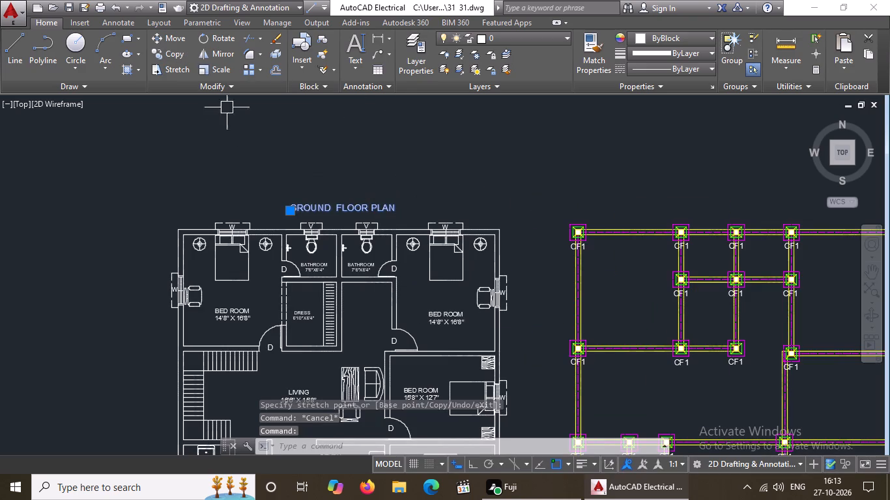
pyautogui.click(164, 49)
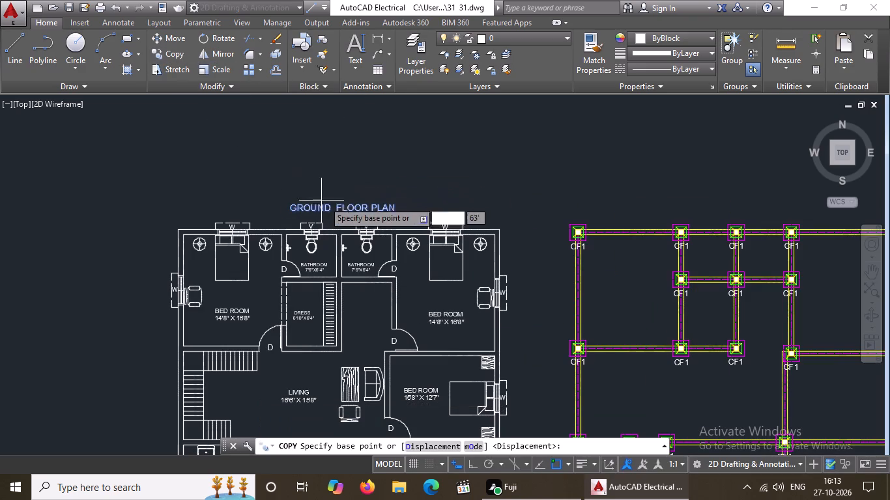
pyautogui.click(330, 208)
pyautogui.scroll(-2, 347, 202)
pyautogui.scroll(2, 508, 208)
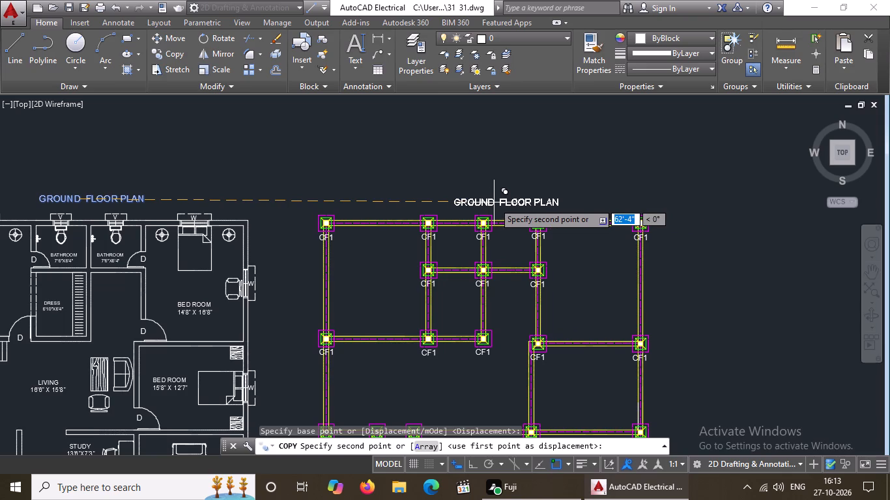
pyautogui.click(494, 202)
pyautogui.press('Escape')
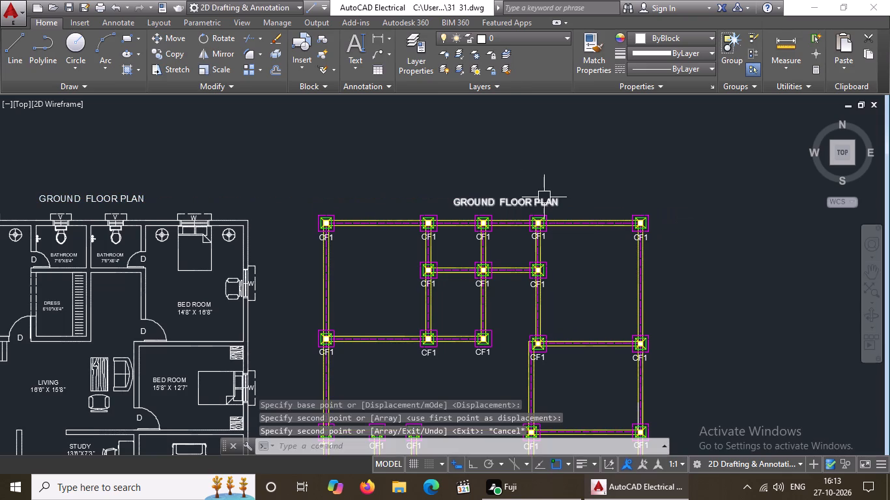
# Change the text of the GROUND FLOOR PLAN copy above the column layout to COLUMN FOOTING PLAN.
pyautogui.click(538, 202)
pyautogui.click(538, 202)
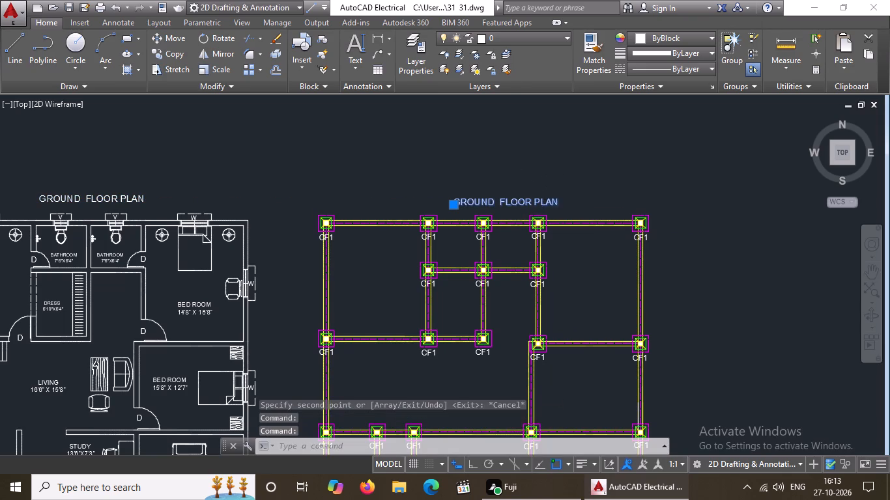
pyautogui.doubleClick(560, 201)
pyautogui.press('BackSpace')
pyautogui.press('BackSpace')
pyautogui.press('BackSpace')
pyautogui.press('BackSpace')
pyautogui.press('BackSpace')
pyautogui.press('BackSpace')
pyautogui.press('BackSpace')
pyautogui.press('BackSpace')
pyautogui.press('BackSpace')
pyautogui.press('BackSpace')
pyautogui.press('BackSpace')
pyautogui.press('BackSpace')
pyautogui.press('BackSpace')
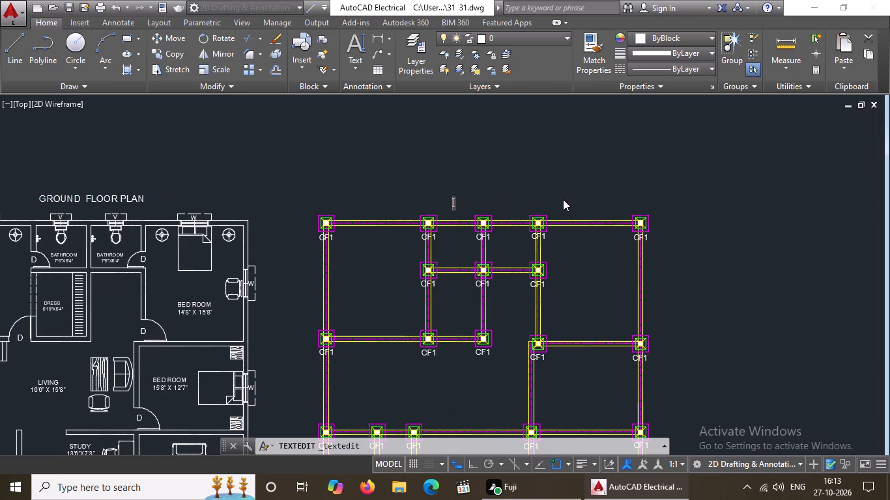
pyautogui.write('COLUMN')
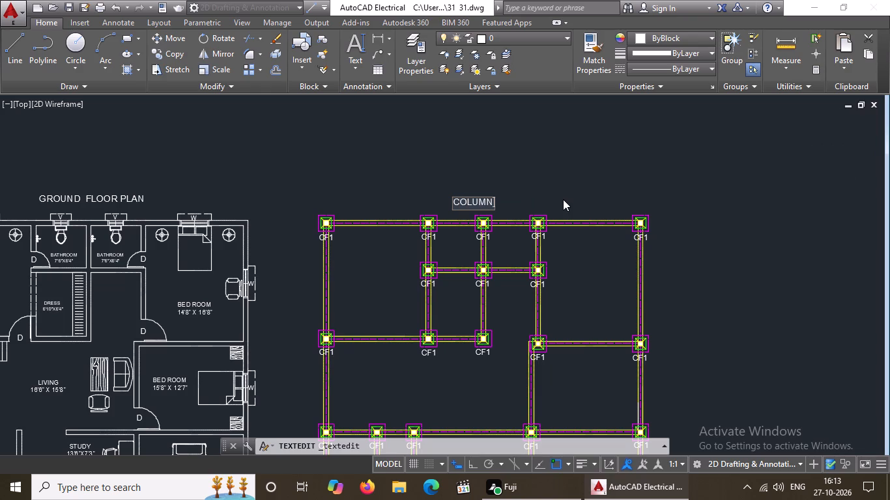
pyautogui.press('space')
pyautogui.write('FOOTING PLAN')
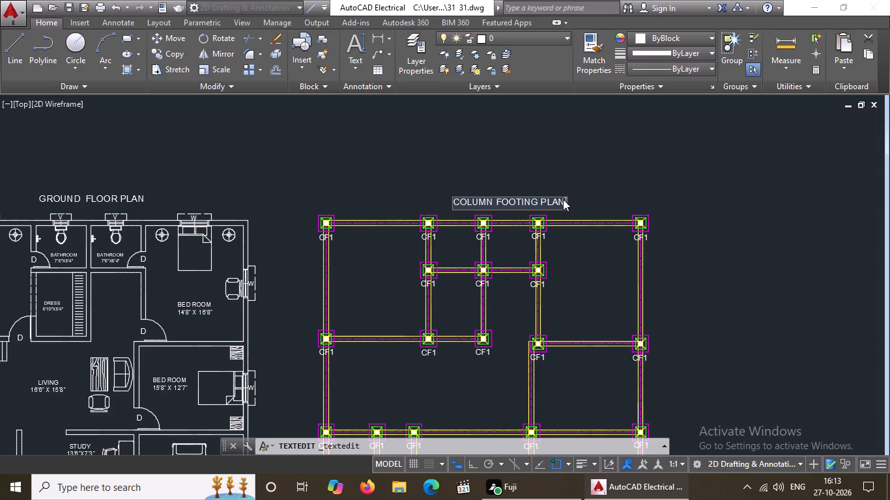
pyautogui.click(580, 191)
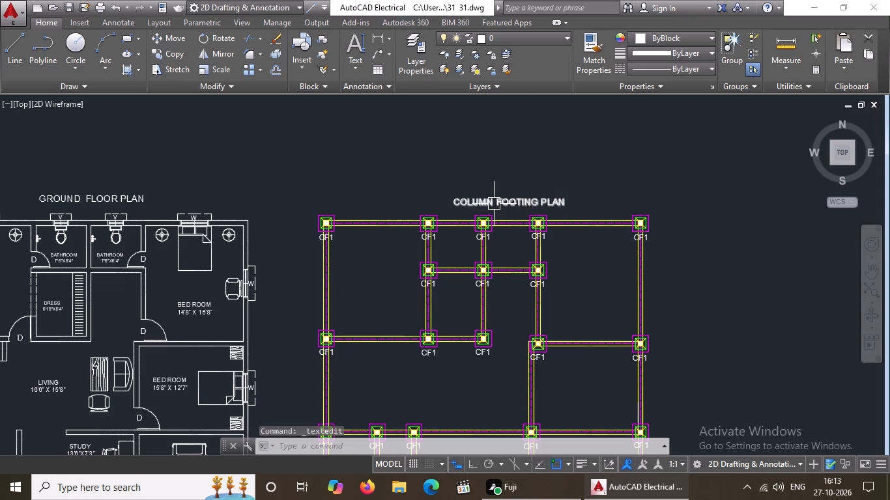
# Move the COLUMN FOOTING PLAN title about 2' west, centring it above the column layout.
pyautogui.click(494, 204)
pyautogui.click(451, 204)
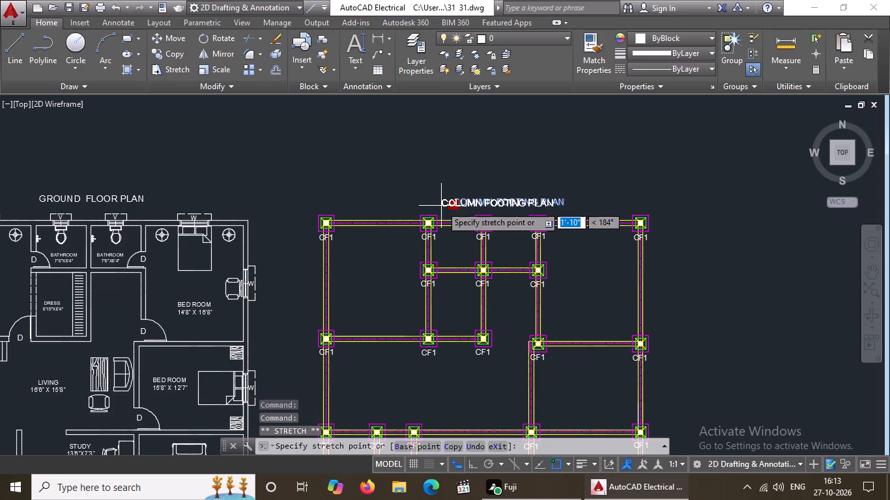
pyautogui.click(440, 206)
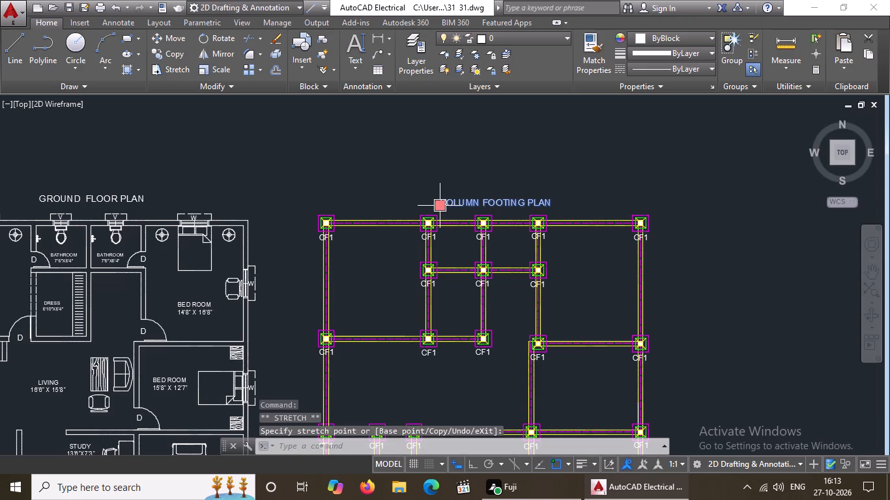
pyautogui.scroll(-3, 533, 203)
pyautogui.press('Escape')
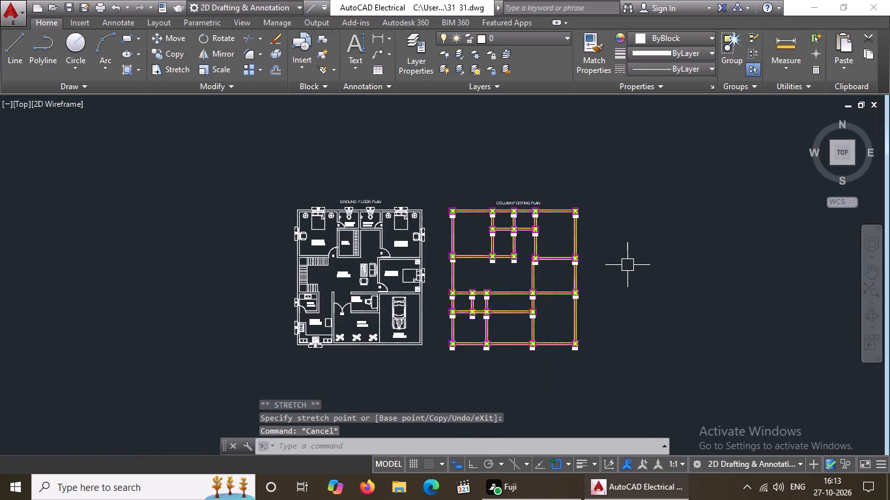
# Delete the four green lines forming the inner square of the column layout's southwest corner footing.
pyautogui.scroll(2, 456, 347)
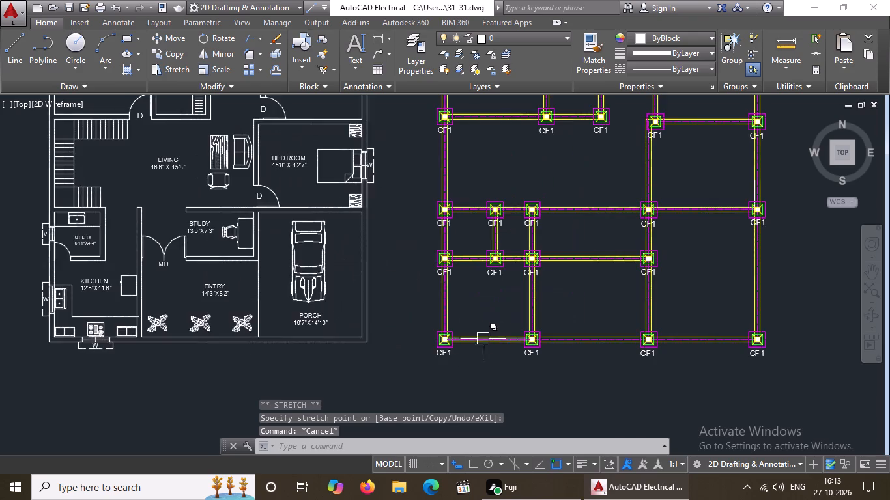
pyautogui.scroll(3, 490, 340)
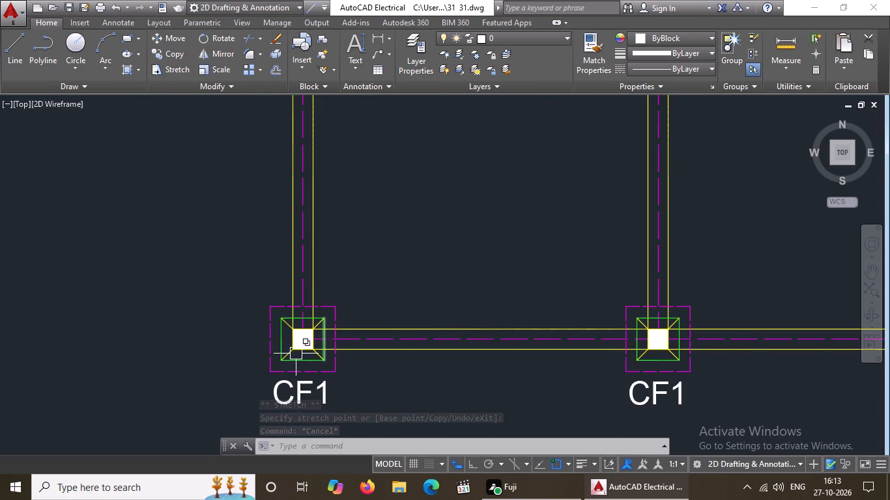
pyautogui.scroll(2, 301, 360)
pyautogui.click(306, 364)
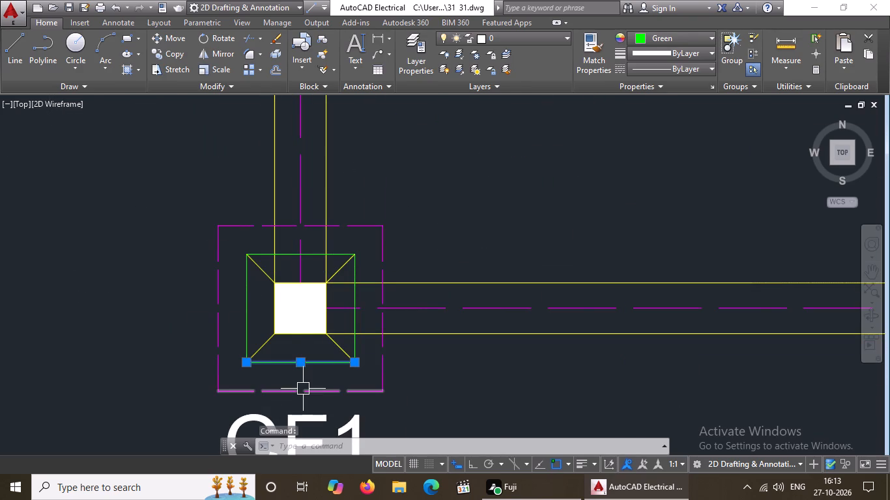
pyautogui.press('Delete')
pyautogui.click(355, 346)
pyautogui.press('Delete')
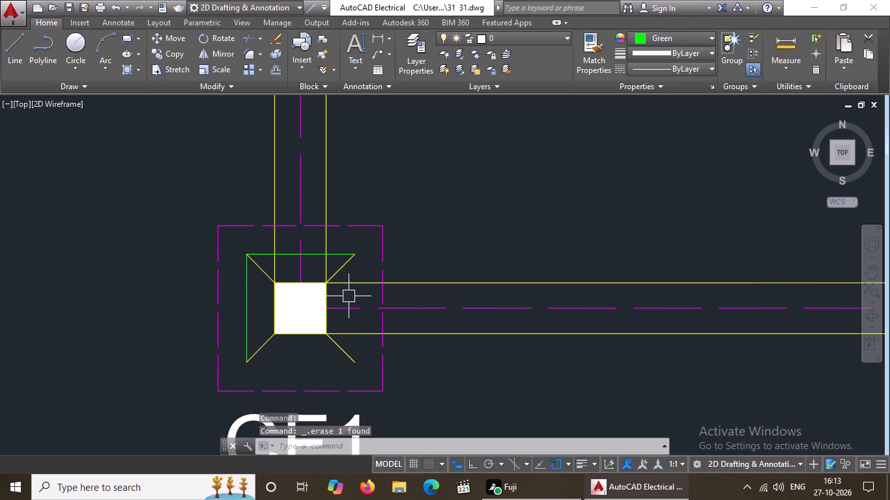
pyautogui.click(244, 296)
pyautogui.press('space')
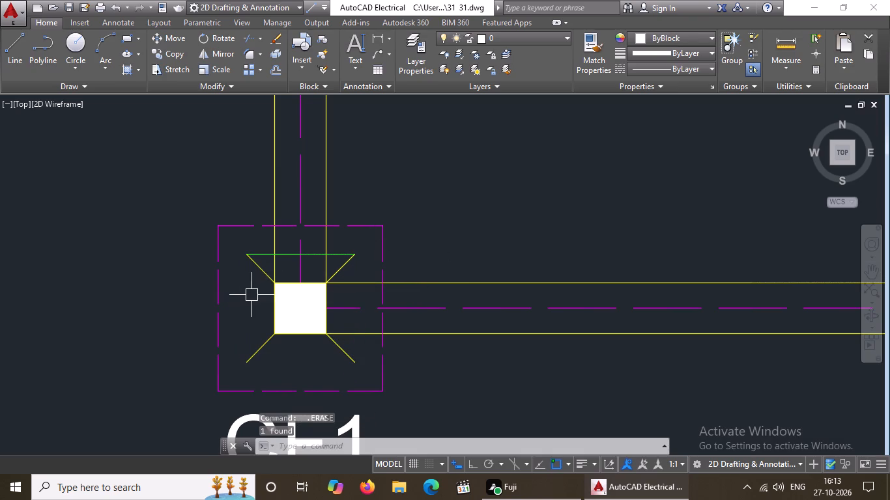
pyautogui.click(283, 253)
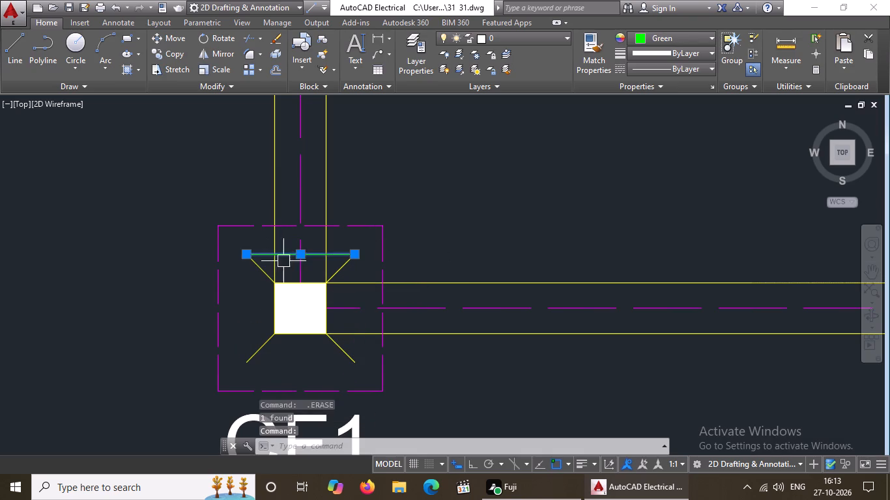
pyautogui.press('Delete')
# Delete the four green inner-square lines of the second footing from the west in the southernmost row.
pyautogui.scroll(-3, 276, 290)
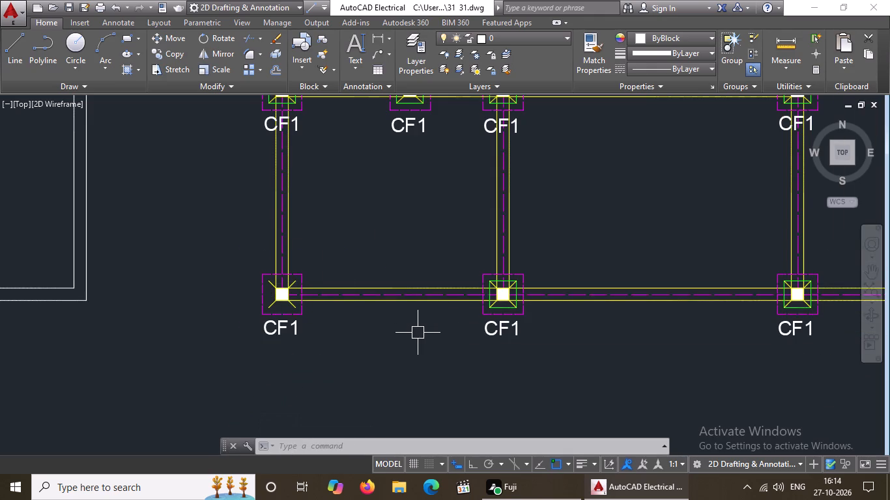
pyautogui.scroll(2, 524, 309)
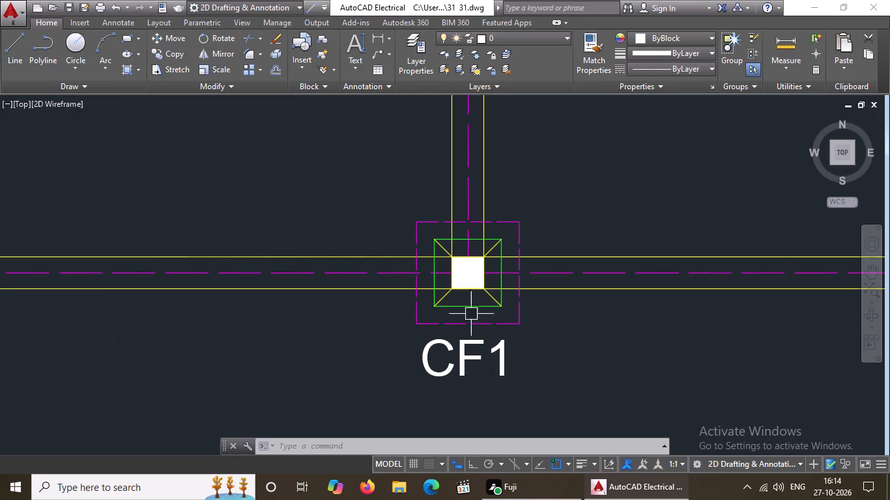
pyautogui.click(467, 306)
pyautogui.press('Delete')
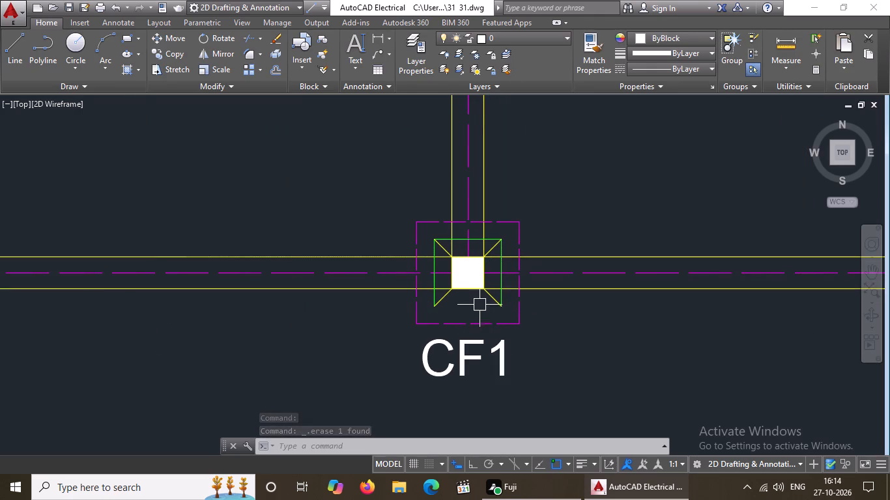
pyautogui.scroll(2, 503, 282)
pyautogui.click(497, 281)
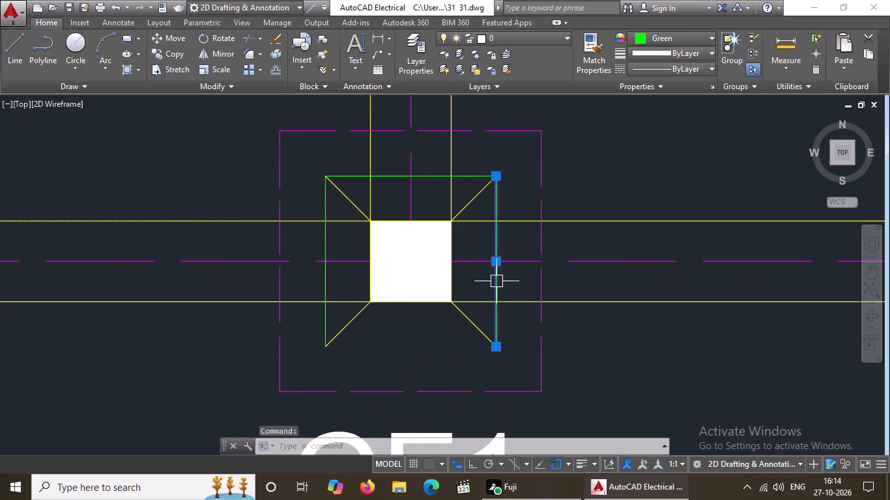
pyautogui.press('Delete')
pyautogui.scroll(-5, 495, 284)
pyautogui.scroll(1, 510, 275)
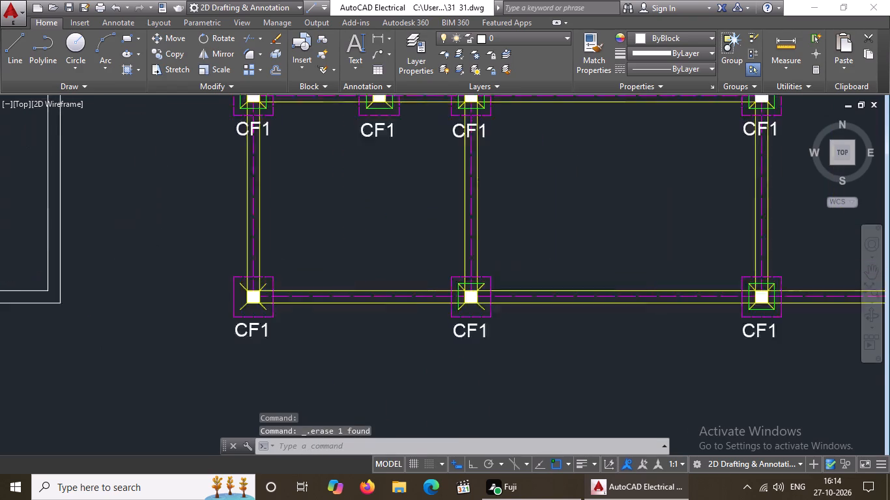
pyautogui.scroll(2, 510, 275)
pyautogui.scroll(2, 390, 299)
pyautogui.click(422, 298)
pyautogui.press('Delete')
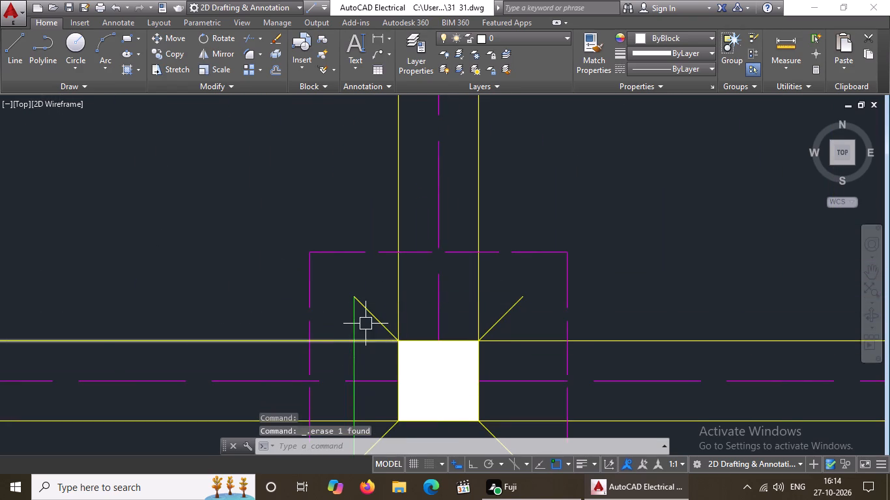
pyautogui.click(356, 326)
pyautogui.press('Delete')
# Delete the four green inner-square lines of the third footing from the west in the southernmost row.
pyautogui.scroll(-3, 421, 297)
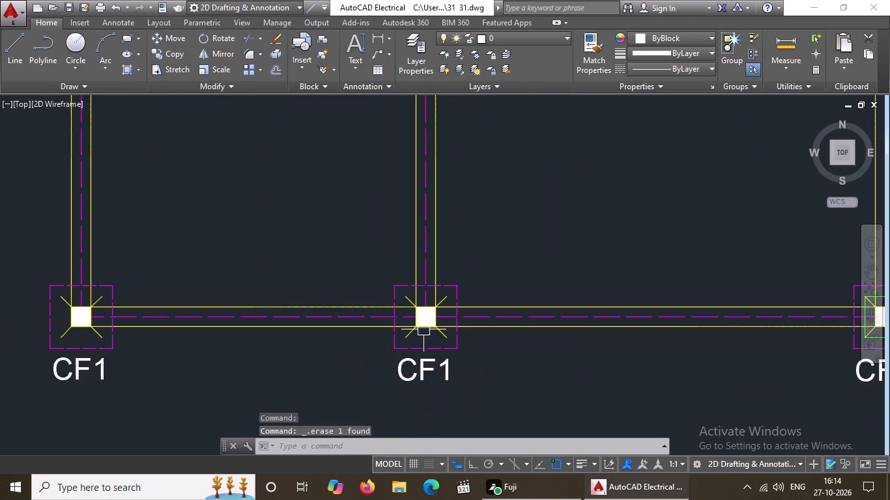
pyautogui.scroll(-1, 440, 322)
pyautogui.scroll(2, 771, 313)
pyautogui.scroll(2, 633, 363)
pyautogui.click(633, 362)
pyautogui.press('Delete')
pyautogui.click(549, 303)
pyautogui.press('Delete')
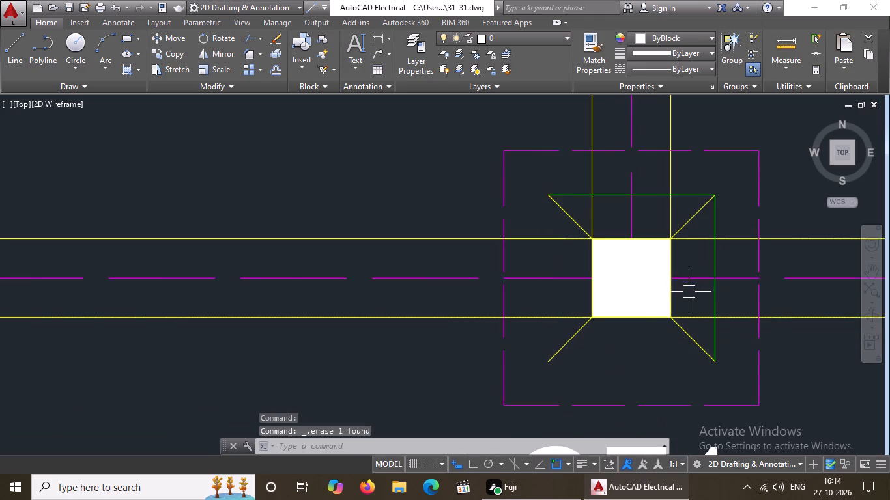
pyautogui.click(713, 292)
pyautogui.press('Delete')
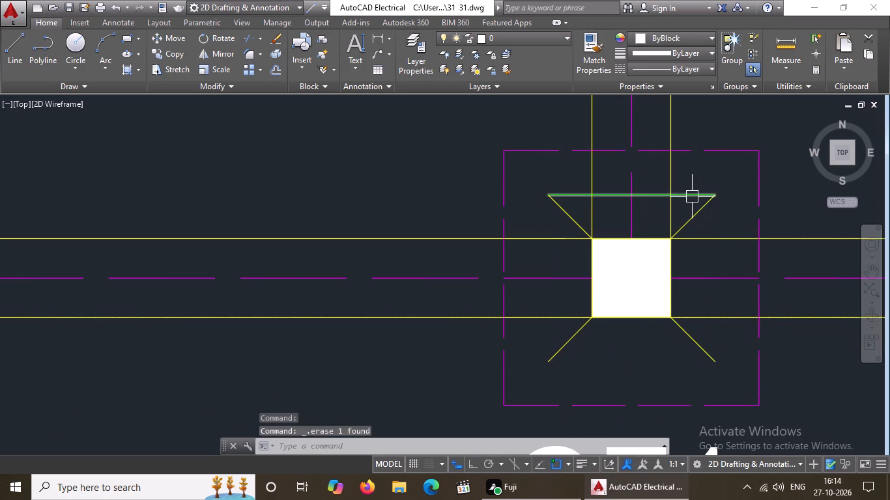
pyautogui.click(692, 196)
pyautogui.press('Delete')
# Delete the four green inner-square lines of the southeast corner footing.
pyautogui.scroll(-7, 544, 262)
pyautogui.scroll(2, 593, 278)
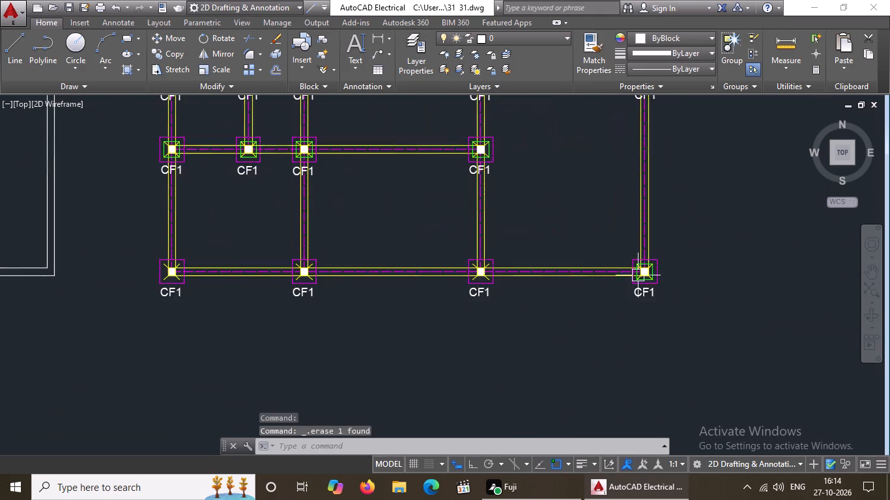
pyautogui.scroll(6, 653, 273)
pyautogui.click(536, 357)
pyautogui.press('Delete')
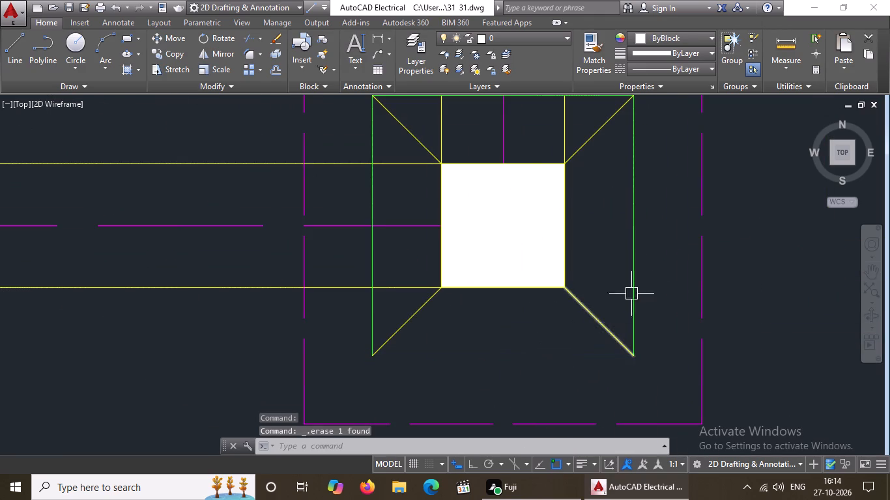
pyautogui.click(635, 277)
pyautogui.press('Delete')
pyautogui.click(379, 255)
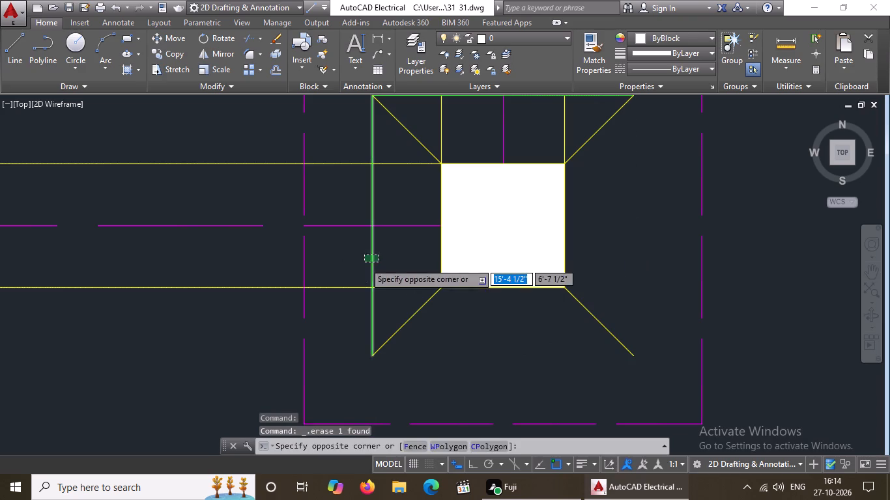
pyautogui.click(364, 262)
pyautogui.press('Delete')
pyautogui.scroll(-2, 453, 245)
pyautogui.scroll(3, 470, 182)
pyautogui.click(451, 200)
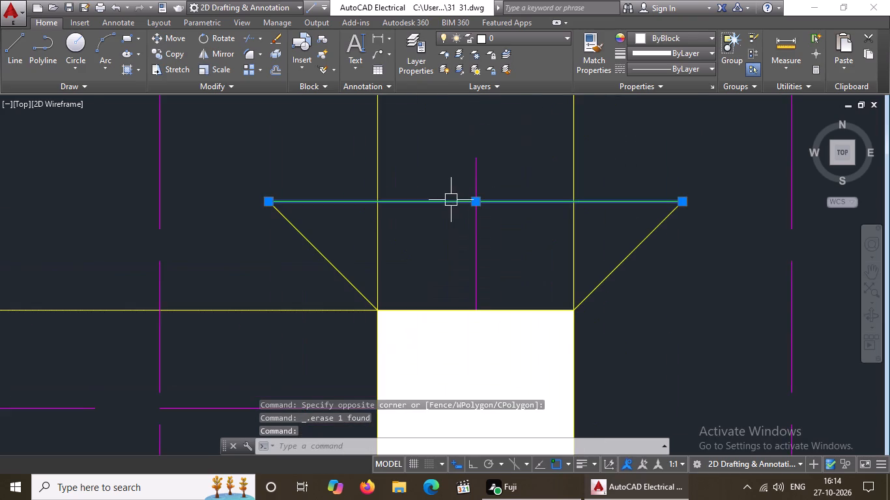
pyautogui.press('Delete')
# Delete the four green inner-square lines of the easternmost footing in the second row from the south.
pyautogui.scroll(-8, 452, 257)
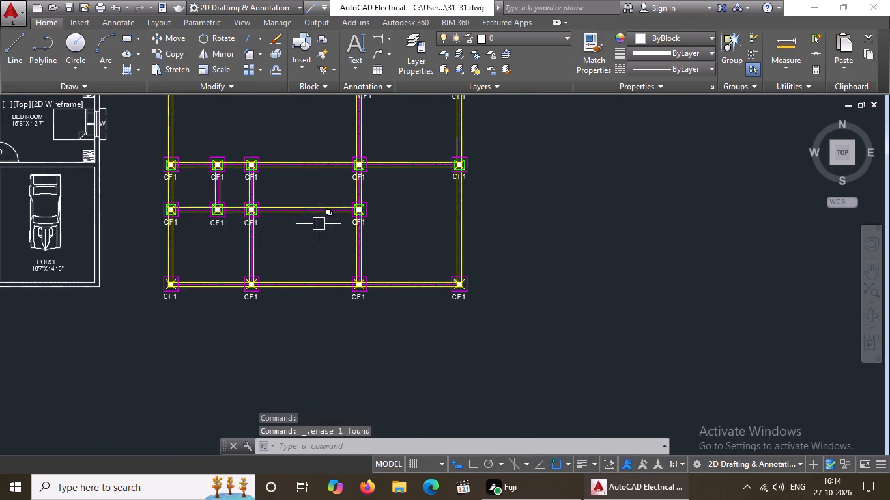
pyautogui.scroll(7, 339, 202)
pyautogui.click(437, 223)
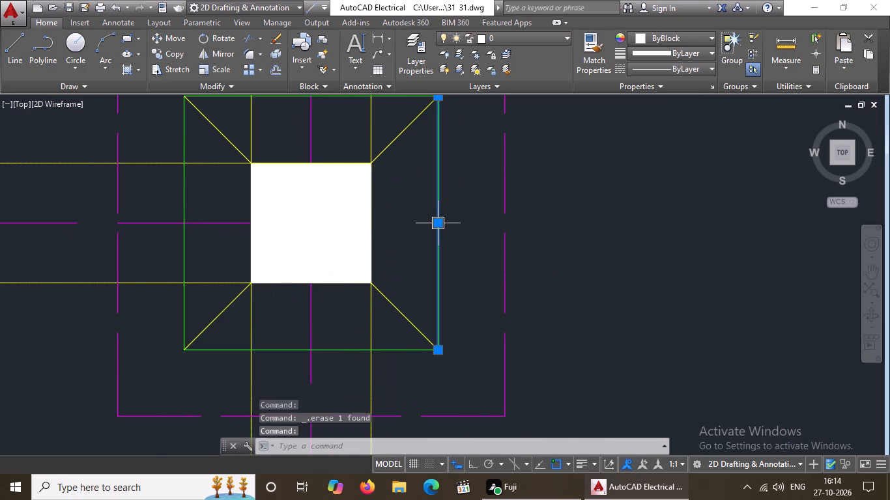
pyautogui.press('Delete')
pyautogui.click(405, 352)
pyautogui.press('Delete')
pyautogui.click(179, 297)
pyautogui.press('Delete')
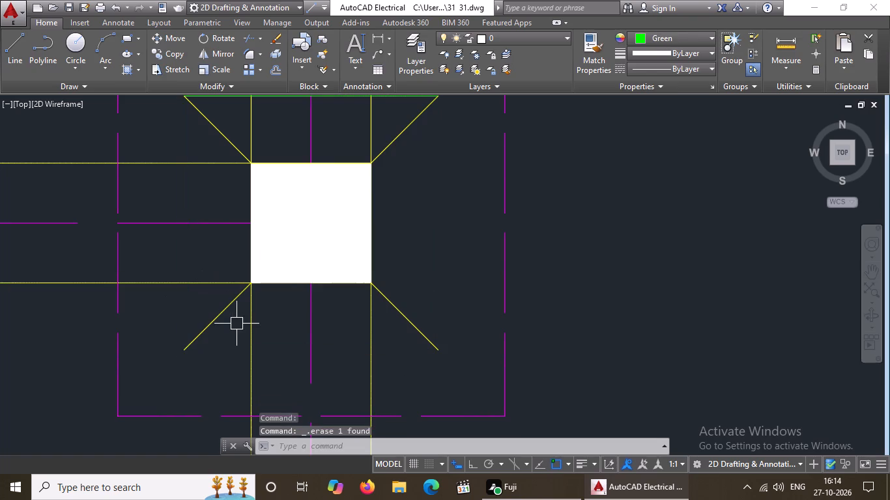
pyautogui.scroll(-2, 237, 326)
pyautogui.scroll(2, 246, 233)
pyautogui.click(251, 238)
pyautogui.press('Delete')
# Delete the four green inner-square lines of the third footing from the west in the second row from the south.
pyautogui.scroll(-3, 306, 275)
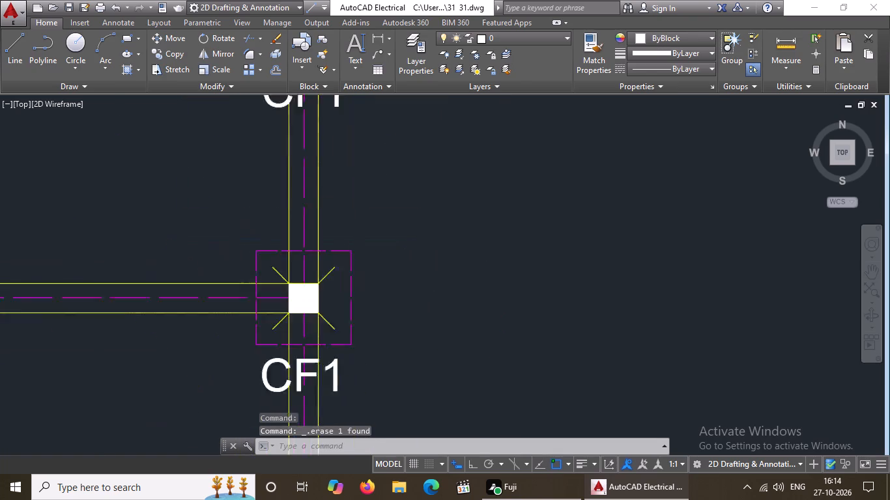
pyautogui.scroll(-3, 306, 275)
pyautogui.scroll(8, 151, 284)
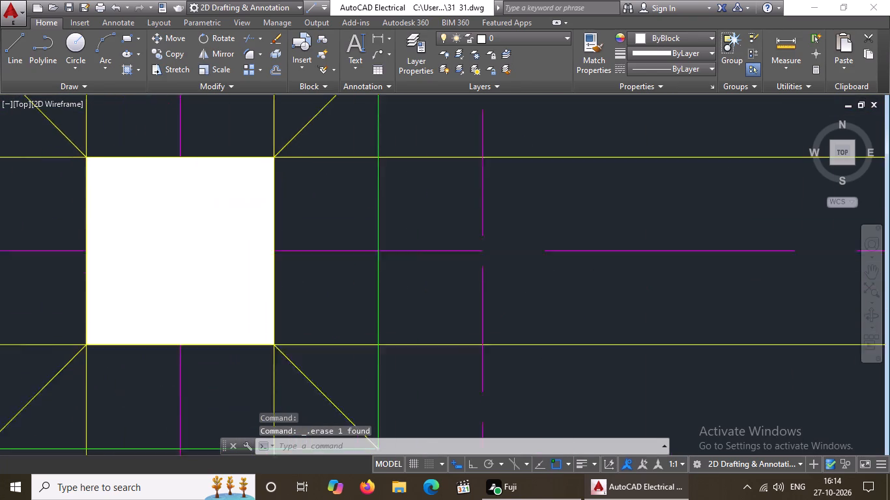
pyautogui.scroll(-5, 184, 334)
pyautogui.scroll(3, 177, 365)
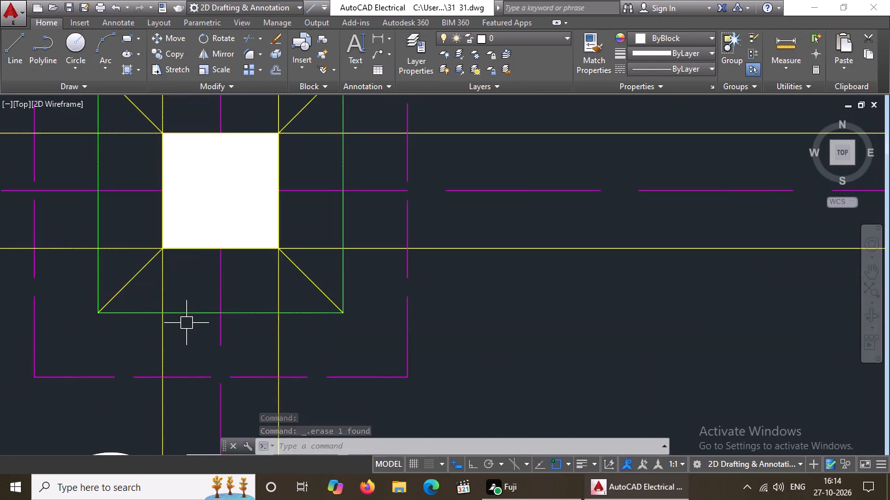
pyautogui.click(189, 311)
pyautogui.press('Delete')
pyautogui.click(337, 274)
pyautogui.press('Delete')
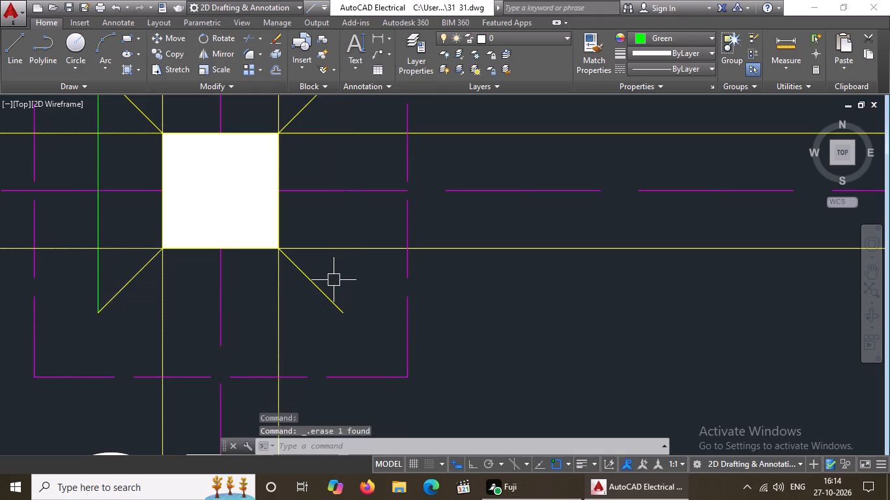
pyautogui.scroll(-4, 333, 281)
pyautogui.scroll(3, 296, 235)
pyautogui.click(306, 213)
pyautogui.press('Delete')
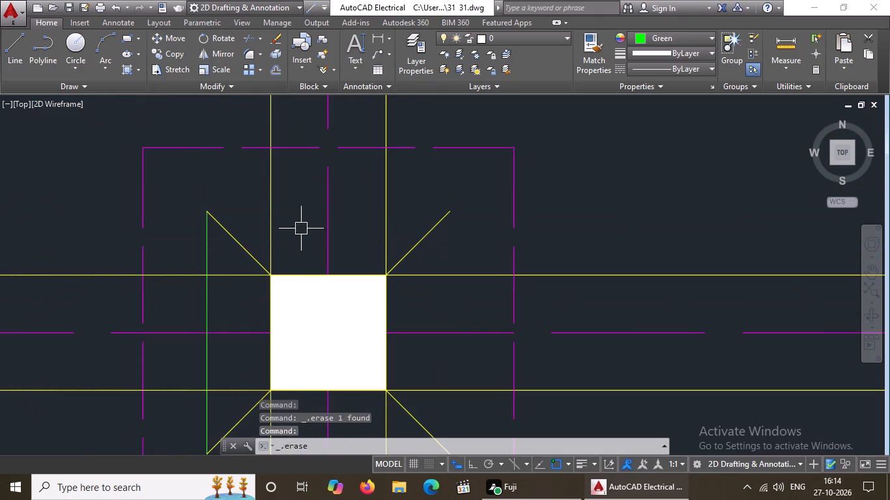
pyautogui.click(210, 298)
pyautogui.press('Delete')
# Delete the four green inner-square lines of the second footing from the west in the second row from the south.
pyautogui.scroll(-4, 246, 295)
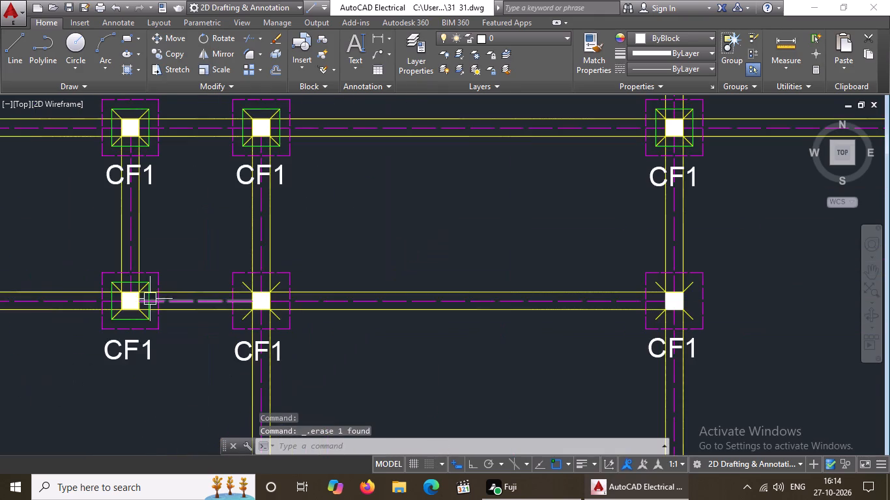
pyautogui.scroll(3, 108, 303)
pyautogui.click(173, 369)
pyautogui.press('Delete')
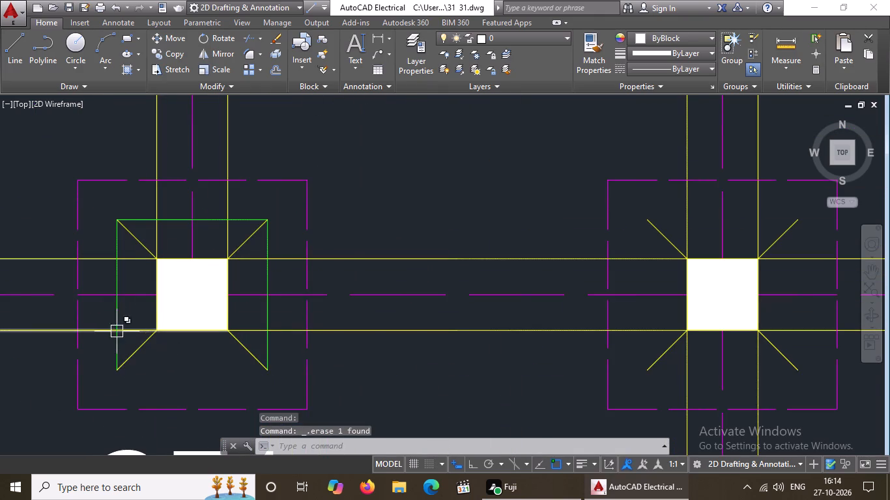
pyautogui.click(116, 342)
pyautogui.press('Delete')
pyautogui.click(267, 307)
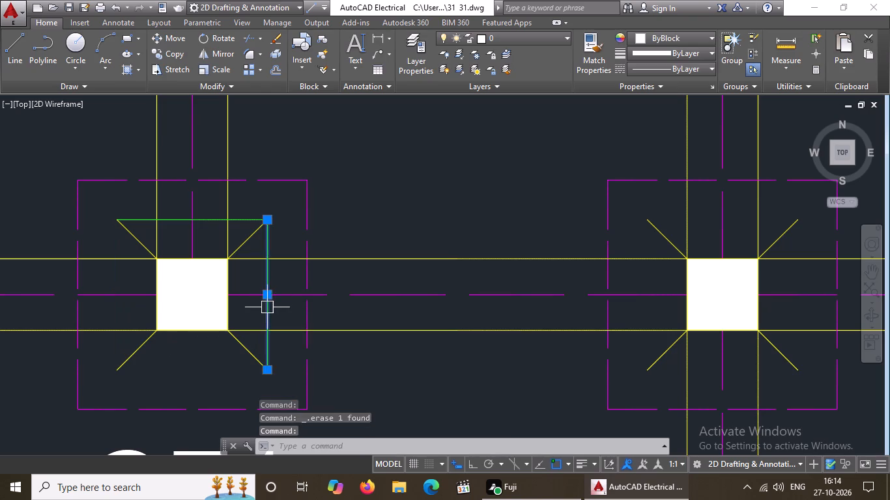
pyautogui.press('Delete')
pyautogui.scroll(-3, 258, 317)
pyautogui.scroll(6, 240, 290)
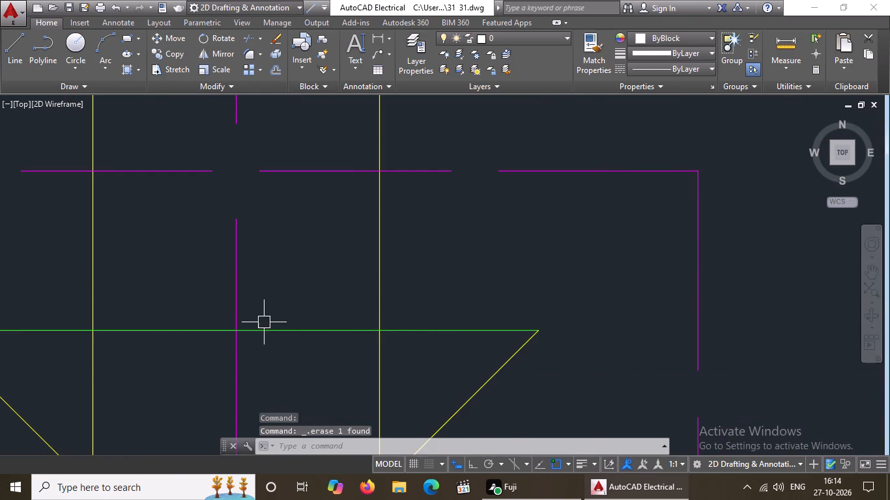
pyautogui.click(264, 322)
pyautogui.click(265, 337)
pyautogui.click(274, 334)
pyautogui.press('Delete')
# Delete the four green inner-square lines of the westernmost footing in the second row from the south.
pyautogui.scroll(-5, 286, 329)
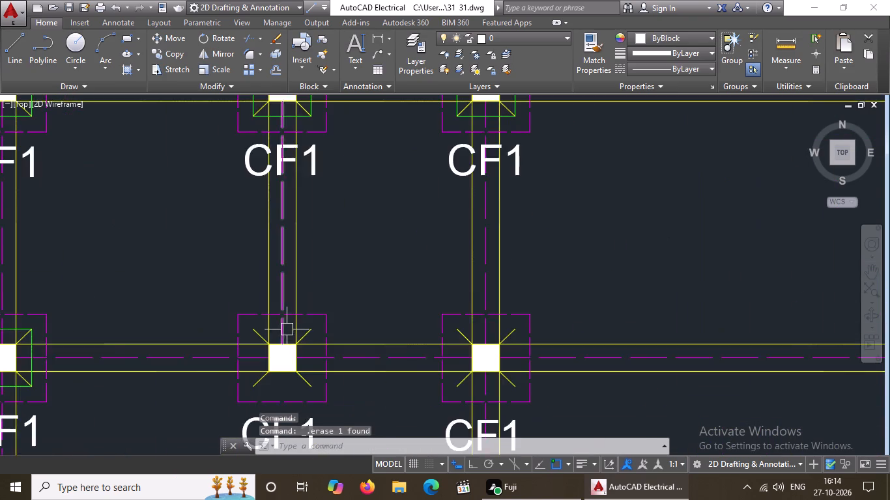
pyautogui.scroll(-3, 291, 327)
pyautogui.scroll(6, 212, 338)
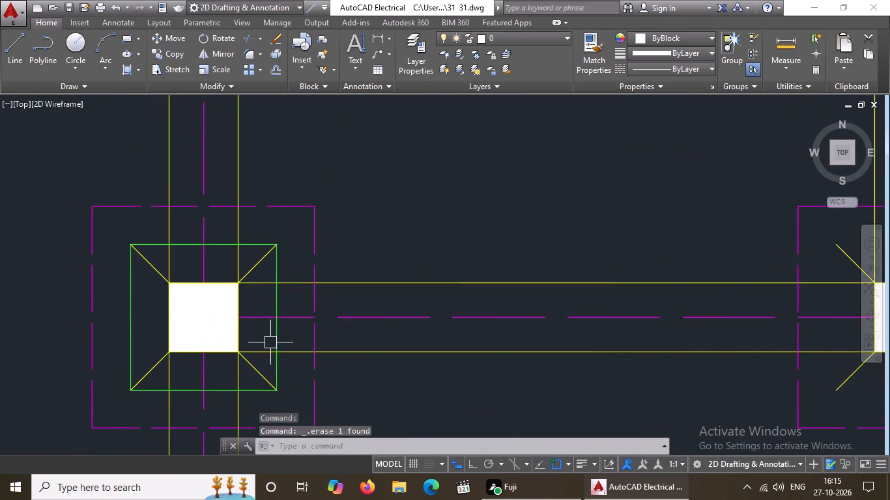
pyautogui.click(275, 337)
pyautogui.press('Delete')
pyautogui.click(247, 391)
pyautogui.press('Delete')
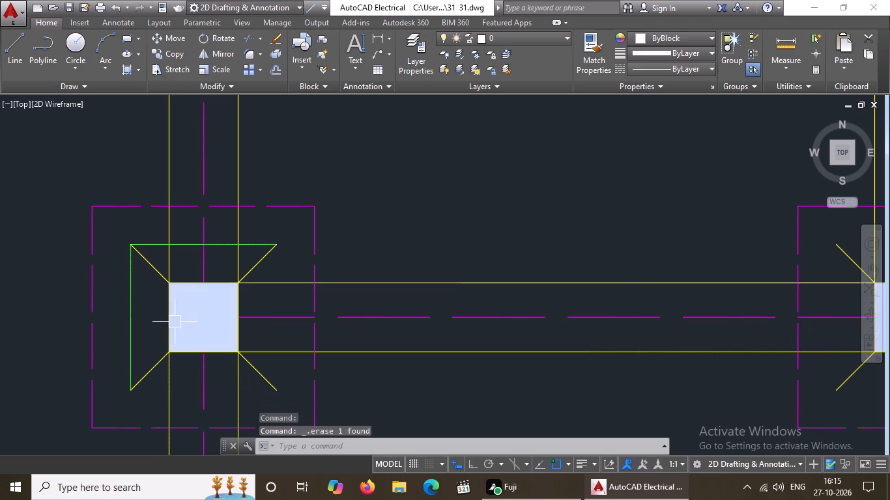
pyautogui.click(132, 332)
pyautogui.press('Delete')
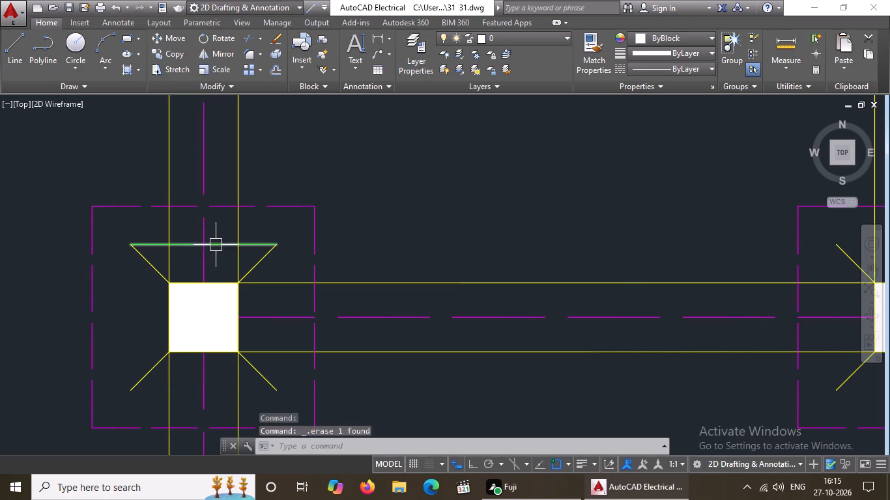
pyautogui.click(216, 244)
pyautogui.press('Delete')
# Delete the four green inner-square lines of the westernmost footing in the third row from the south.
pyautogui.scroll(-8, 263, 255)
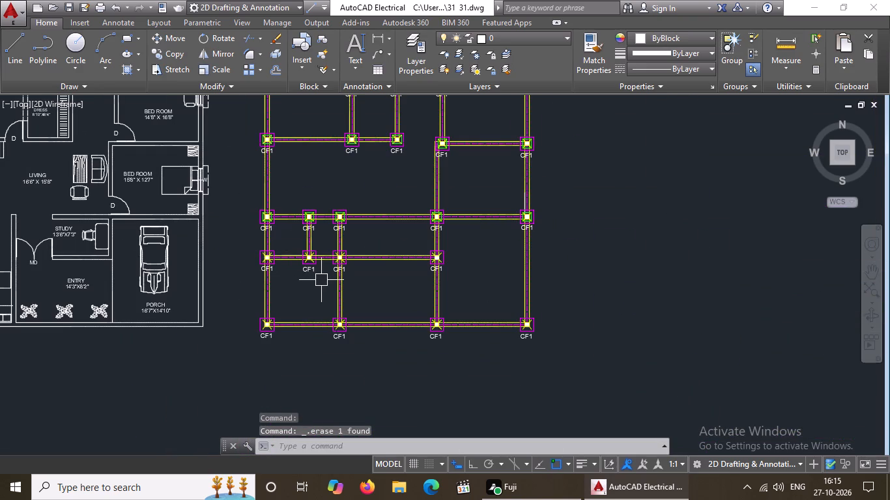
pyautogui.scroll(2, 272, 215)
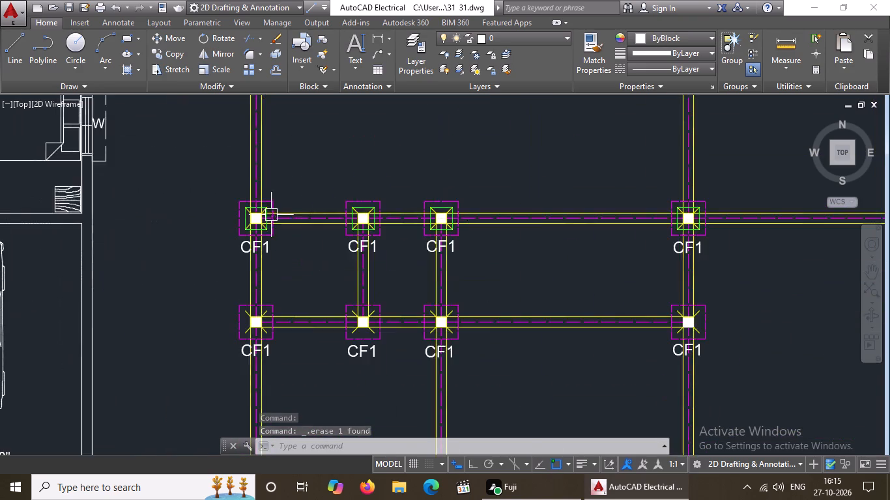
pyautogui.scroll(4, 271, 215)
pyautogui.click(257, 214)
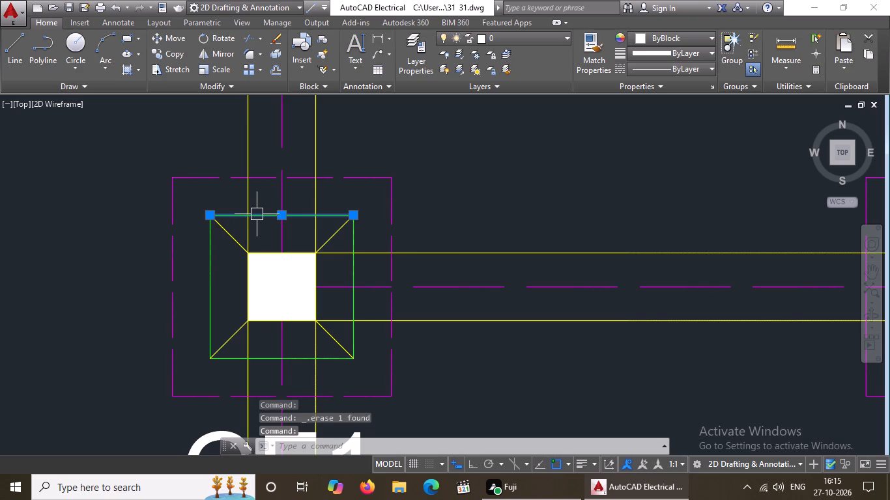
pyautogui.press('Delete')
pyautogui.click(208, 289)
pyautogui.press('Delete')
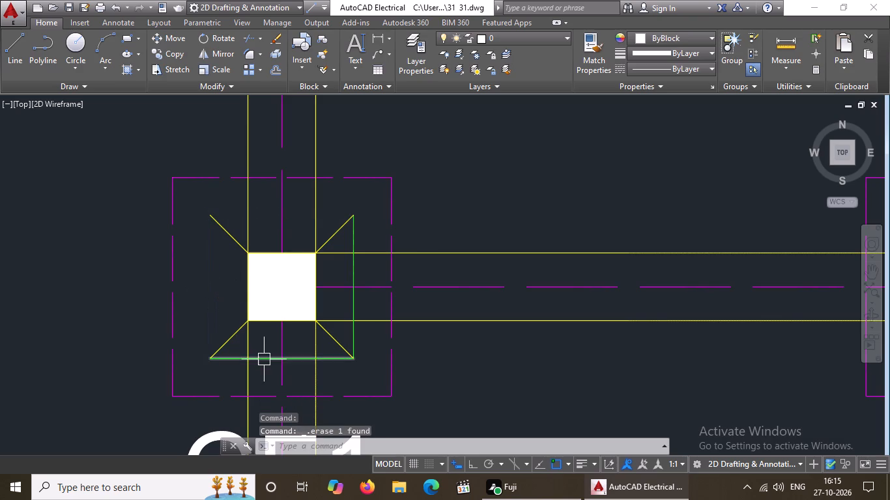
pyautogui.click(264, 361)
pyautogui.press('Delete')
pyautogui.click(349, 300)
pyautogui.press('Delete')
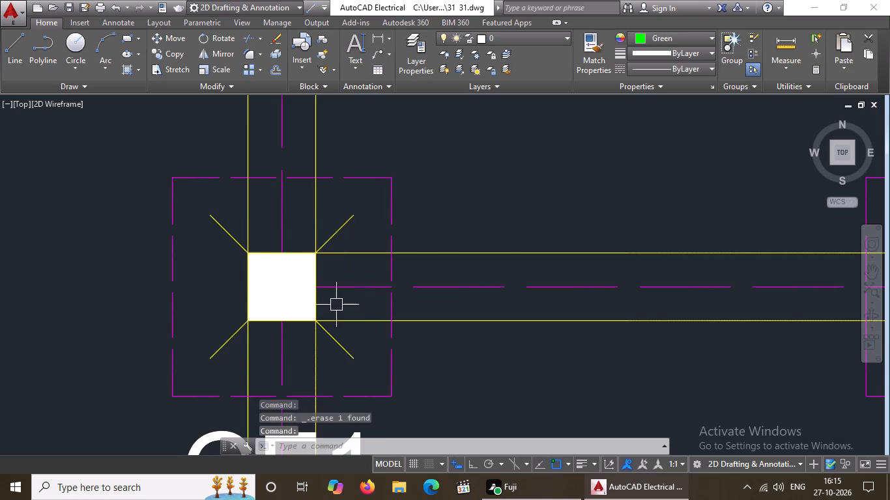
# Delete the four green inner-square lines of the second footing from the west in the third row from the south.
pyautogui.scroll(-4, 284, 313)
pyautogui.scroll(4, 437, 324)
pyautogui.click(442, 335)
pyautogui.press('Delete')
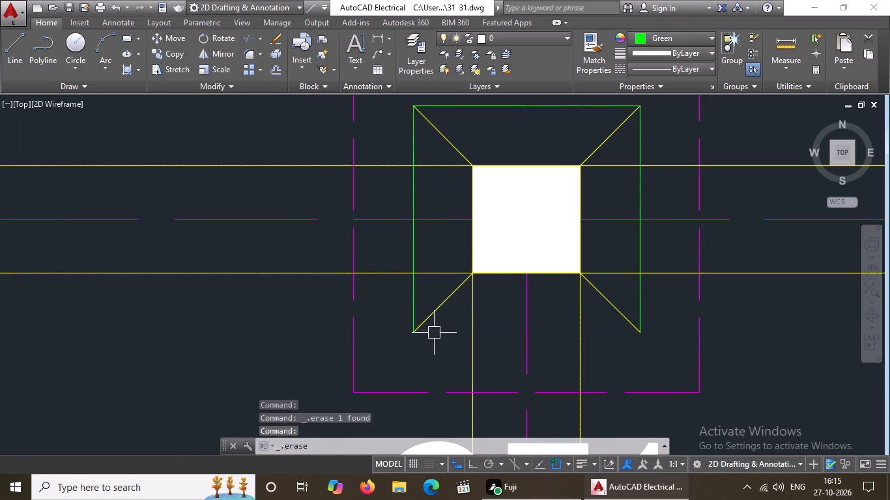
pyautogui.click(419, 292)
pyautogui.click(405, 299)
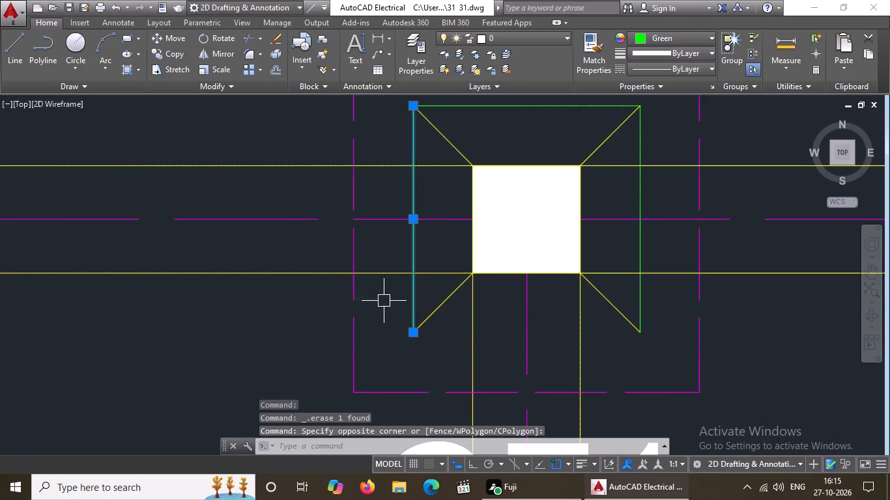
pyautogui.press('Delete')
pyautogui.scroll(-4, 487, 165)
pyautogui.scroll(1, 498, 145)
pyautogui.click(493, 156)
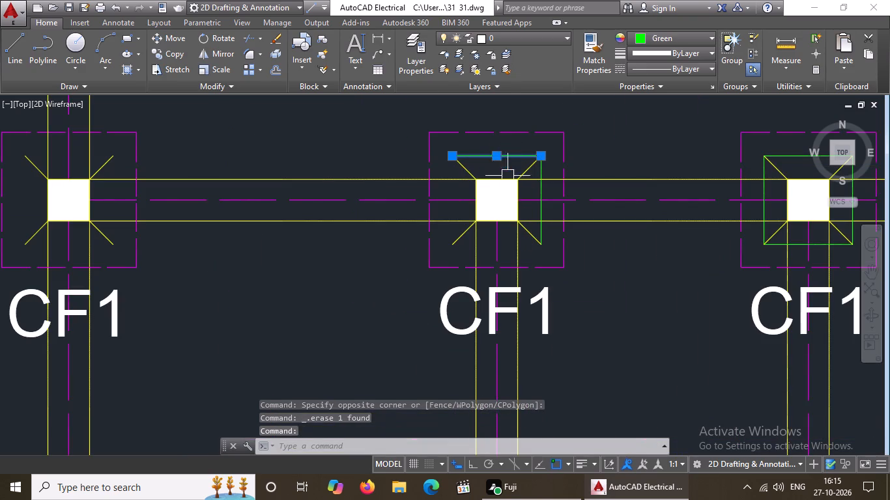
pyautogui.press('Delete')
pyautogui.click(541, 187)
pyautogui.press('Delete')
# Delete the four green inner-square lines of the third footing from the west in the third row from the south.
pyautogui.scroll(-4, 404, 253)
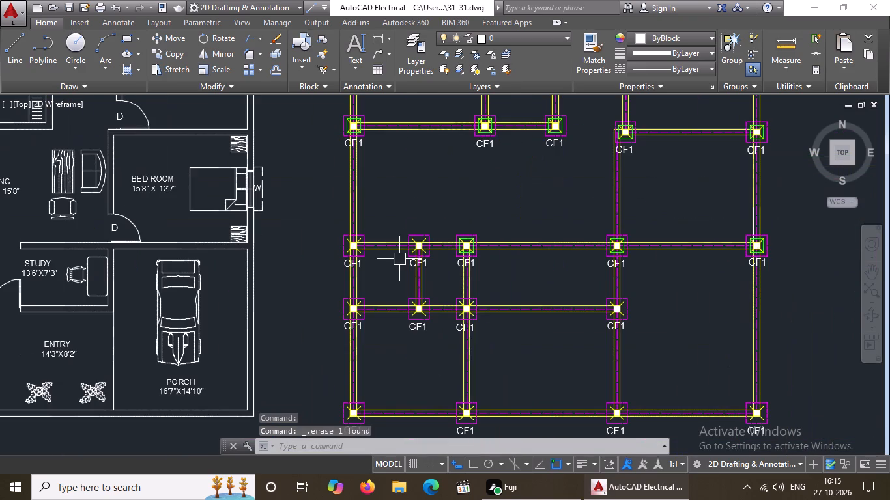
pyautogui.scroll(6, 459, 242)
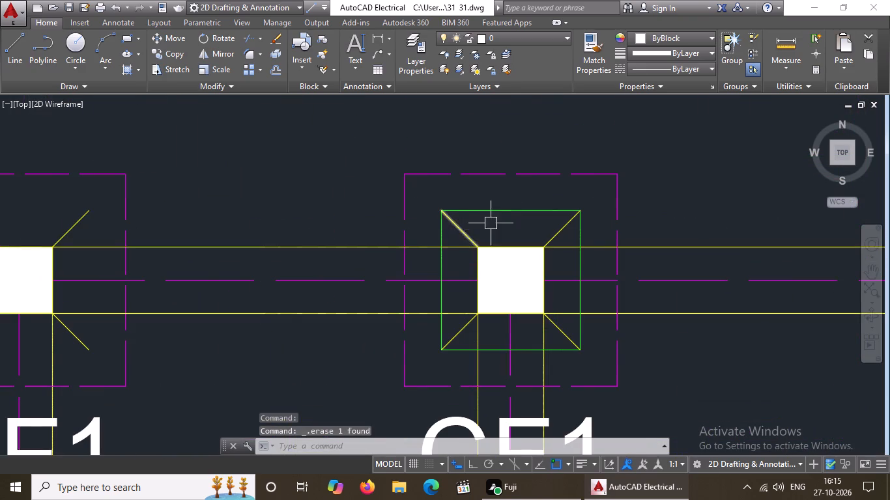
pyautogui.click(496, 215)
pyautogui.press('Delete')
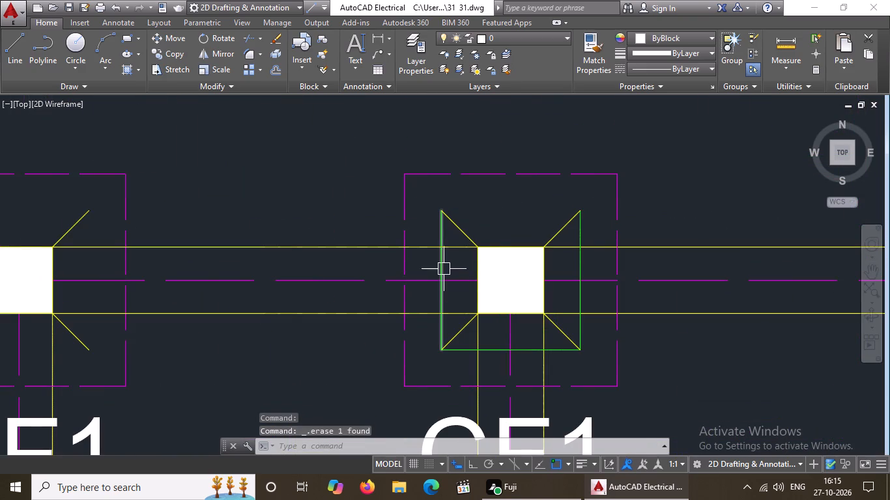
pyautogui.click(444, 268)
pyautogui.press('Delete')
pyautogui.click(575, 264)
pyautogui.press('Delete')
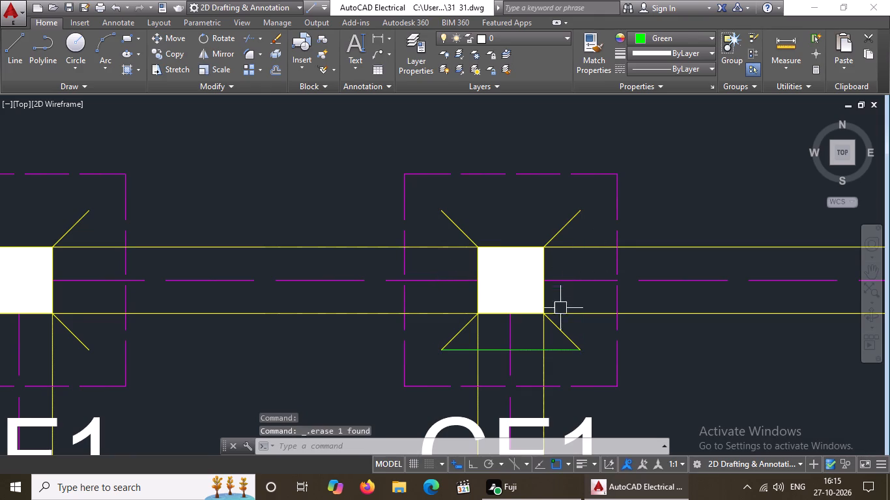
pyautogui.click(557, 350)
pyautogui.press('Delete')
# Delete the four green inner-square lines of the fourth footing from the west in the third row from the south.
pyautogui.scroll(-6, 435, 340)
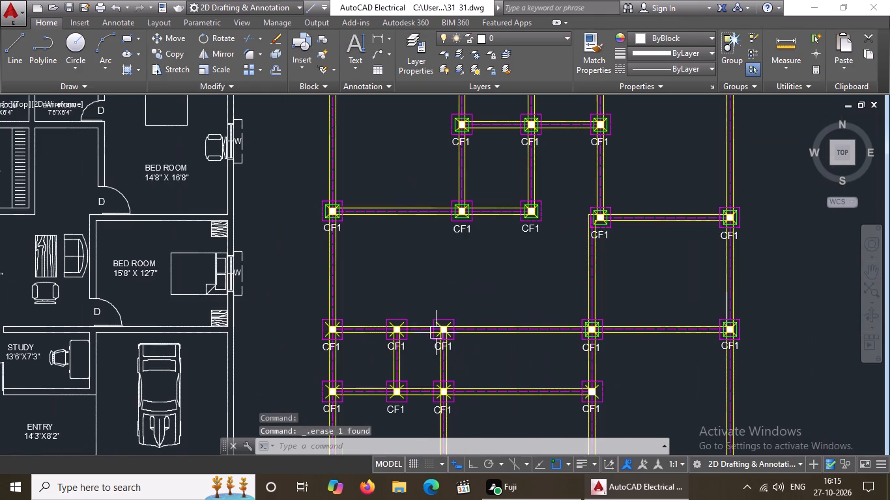
pyautogui.scroll(-1, 601, 337)
pyautogui.scroll(3, 619, 337)
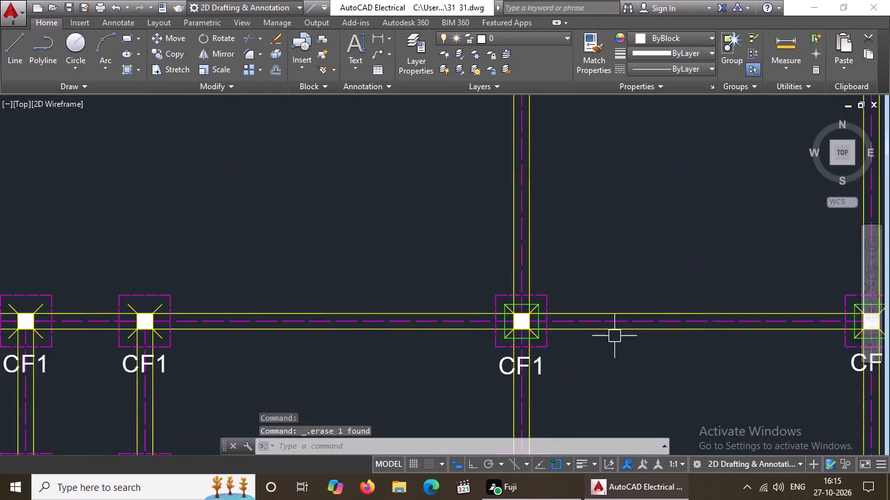
pyautogui.scroll(3, 513, 322)
pyautogui.click(558, 391)
pyautogui.press('Delete')
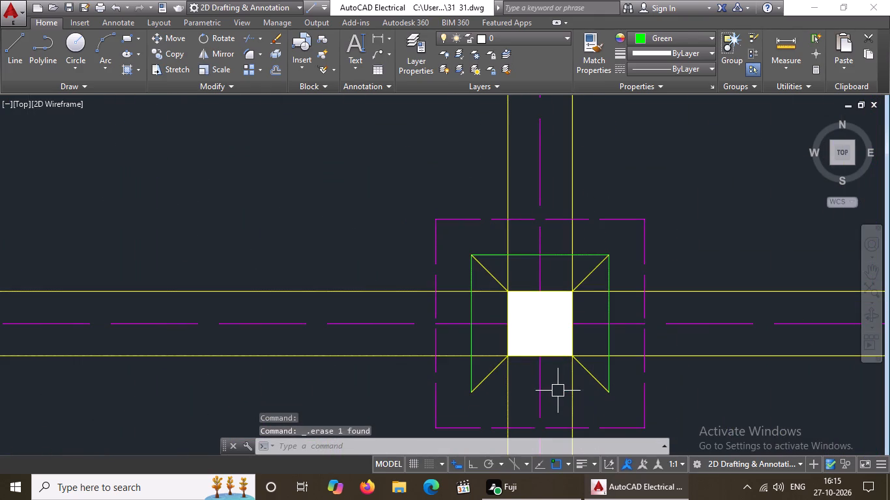
pyautogui.click(524, 255)
pyautogui.press('Delete')
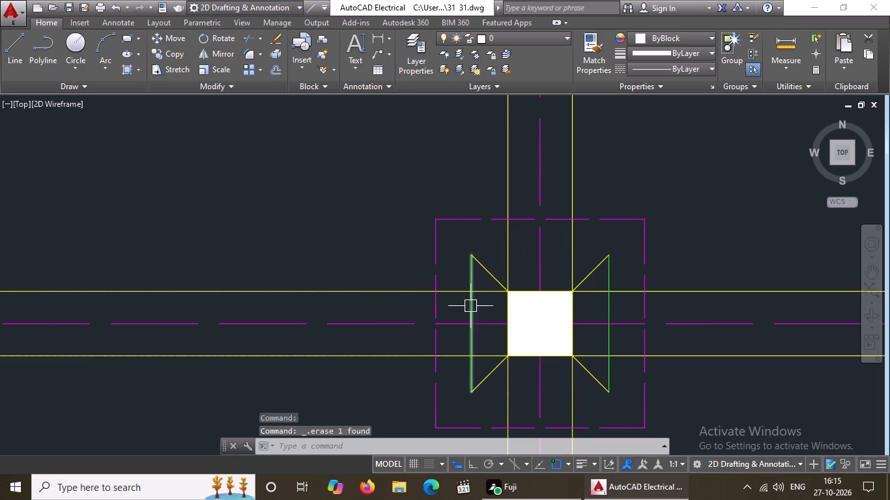
pyautogui.click(472, 305)
pyautogui.press('Delete')
pyautogui.click(608, 309)
pyautogui.press('Delete')
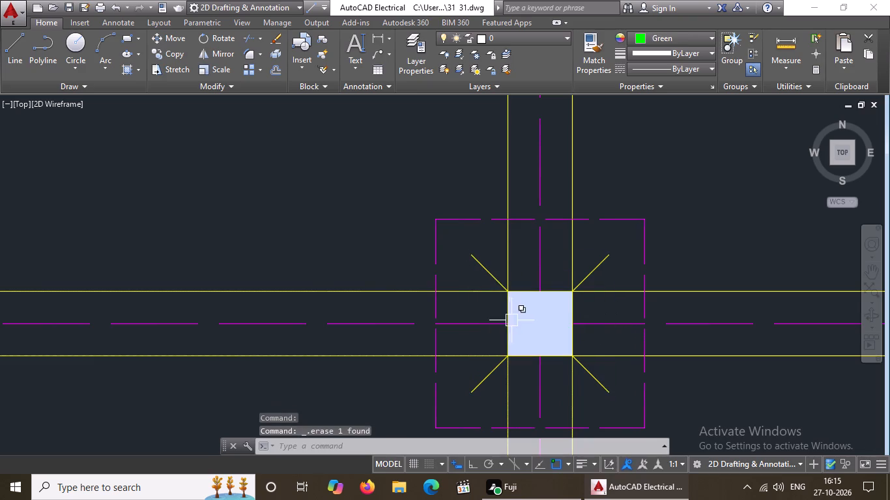
# Delete the four green inner-square lines of the easternmost footing in the third row from the south.
pyautogui.scroll(-6, 510, 317)
pyautogui.scroll(7, 635, 318)
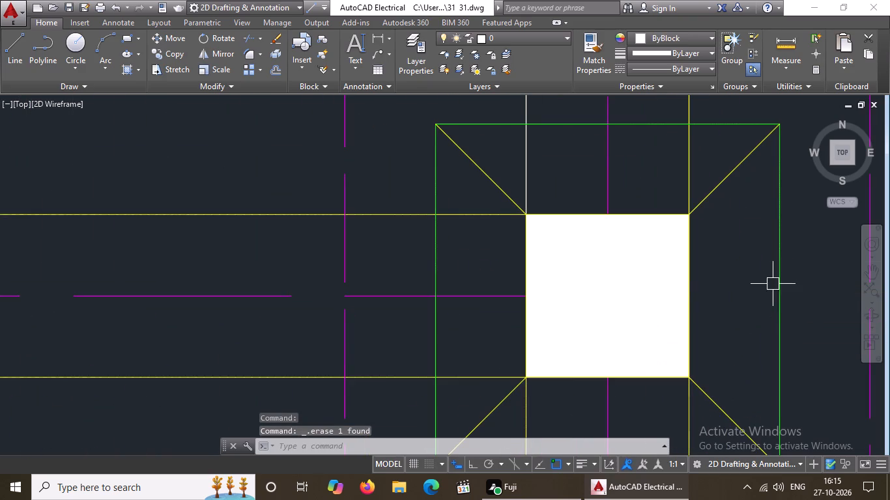
pyautogui.click(773, 283)
pyautogui.click(777, 282)
pyautogui.click(779, 286)
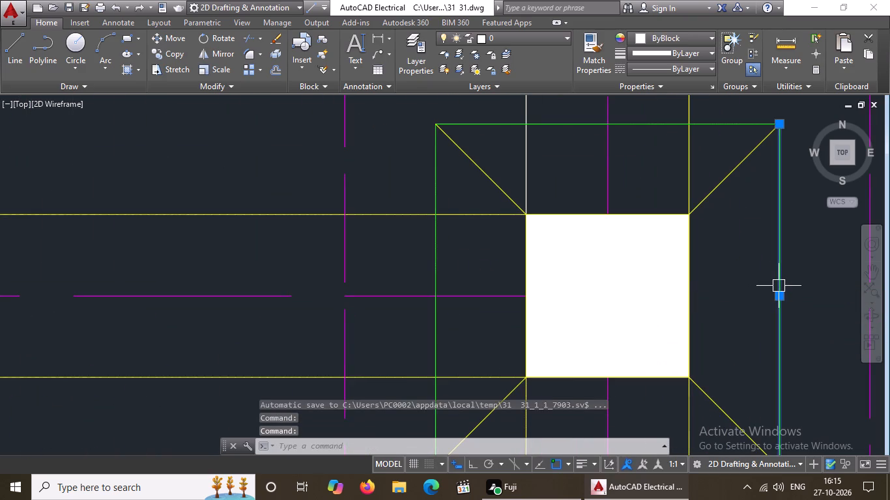
pyautogui.press('Delete')
pyautogui.click(640, 123)
pyautogui.press('Delete')
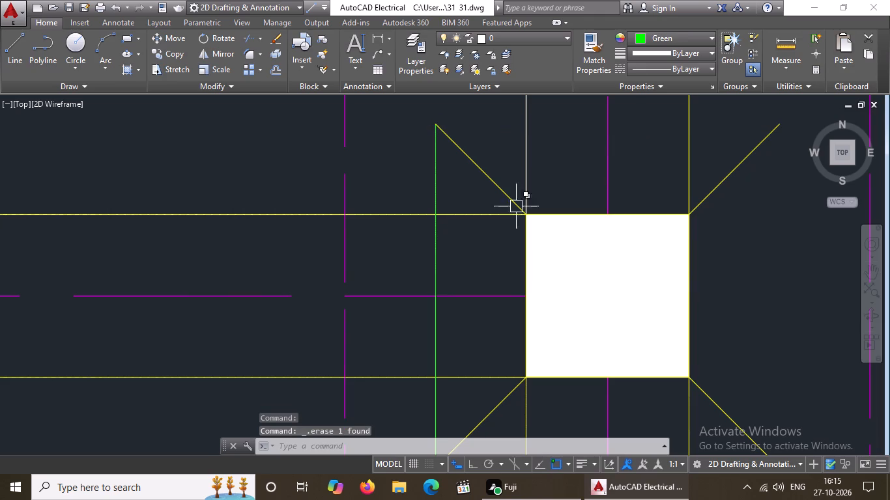
pyautogui.click(437, 253)
pyautogui.press('Delete')
pyautogui.scroll(-4, 436, 258)
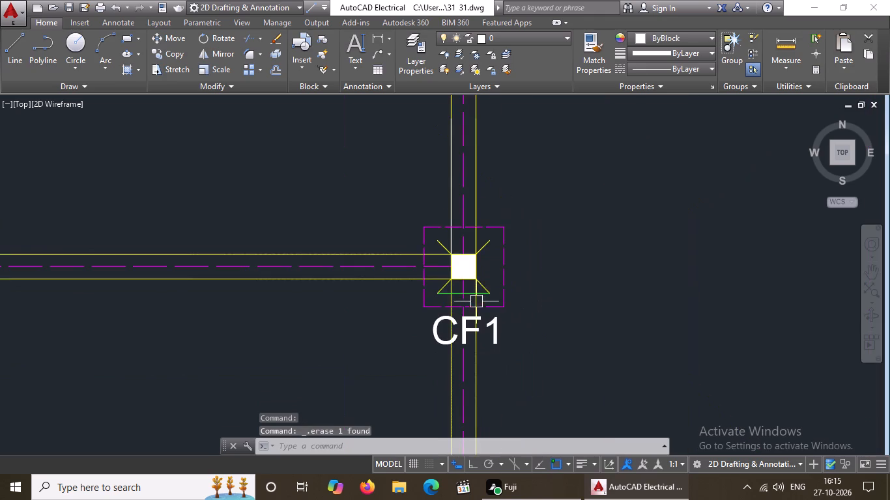
pyautogui.scroll(3, 472, 294)
pyautogui.click(470, 296)
pyautogui.press('Delete')
pyautogui.scroll(-10, 471, 303)
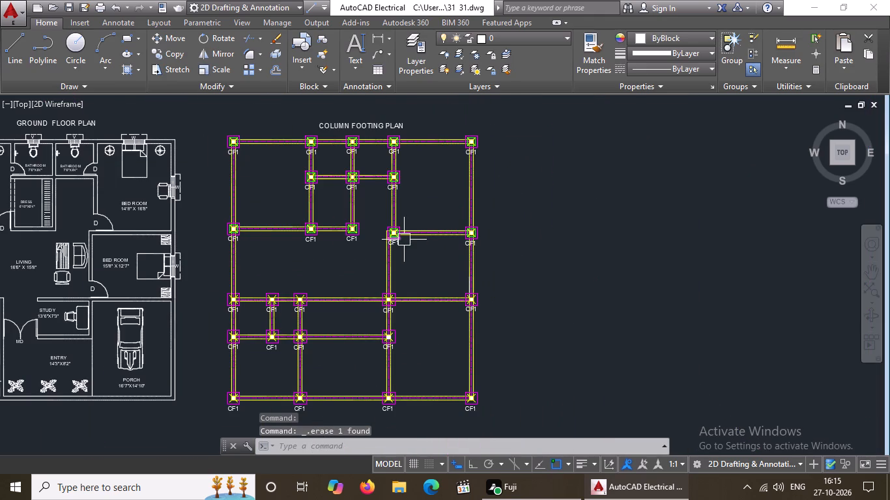
# Delete the four green inner-square lines of the fourth footing from the west in the fourth row from the south.
pyautogui.scroll(2, 231, 234)
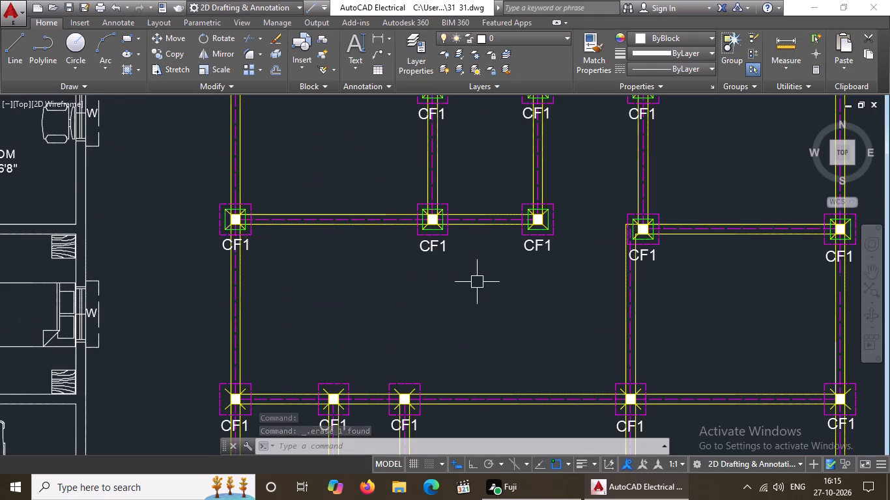
pyautogui.scroll(-3, 477, 281)
pyautogui.scroll(3, 542, 271)
pyautogui.scroll(4, 429, 255)
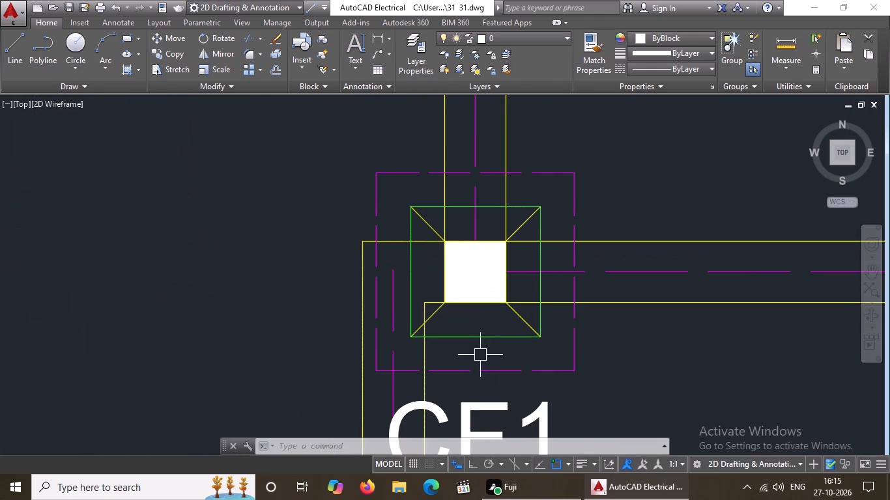
pyautogui.click(487, 333)
pyautogui.press('Delete')
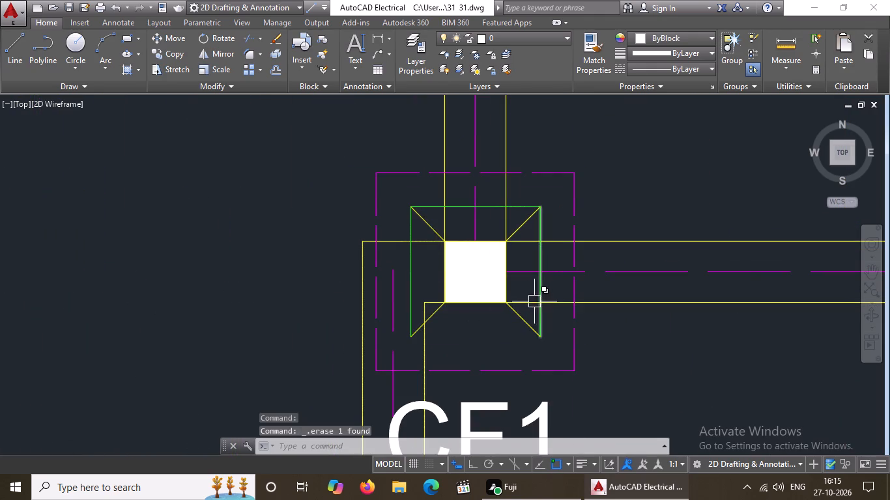
pyautogui.click(539, 312)
pyautogui.press('Delete')
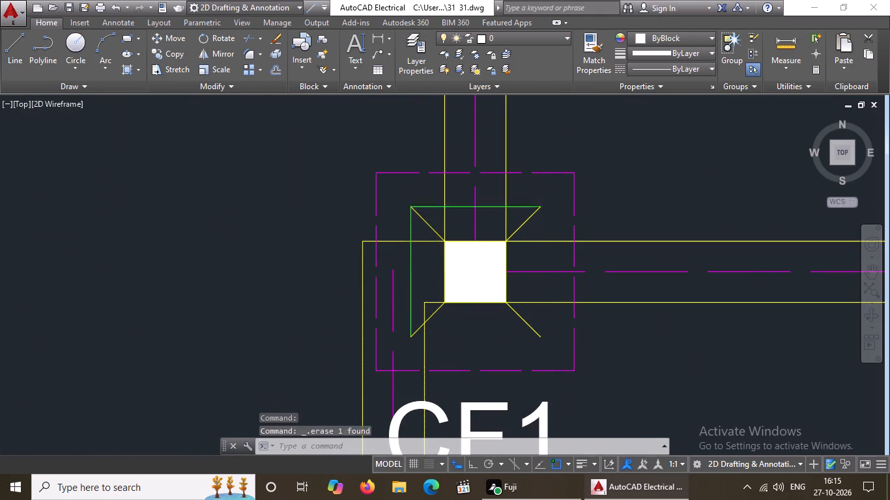
pyautogui.click(527, 206)
pyautogui.press('Delete')
pyautogui.click(414, 252)
pyautogui.press('Delete')
# Delete the four green inner-square lines of the easternmost footing in the fourth row from the south.
pyautogui.scroll(-2, 414, 292)
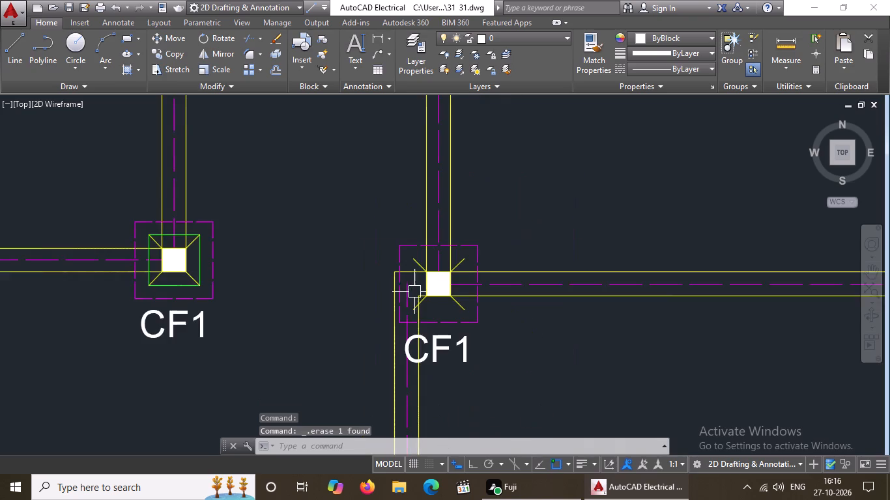
pyautogui.scroll(-4, 515, 291)
pyautogui.scroll(7, 573, 294)
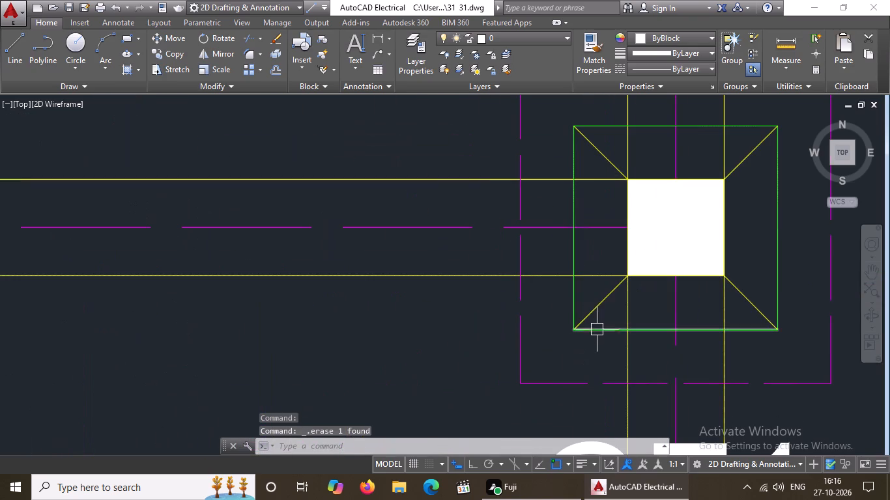
pyautogui.click(598, 328)
pyautogui.press('Delete')
pyautogui.click(576, 249)
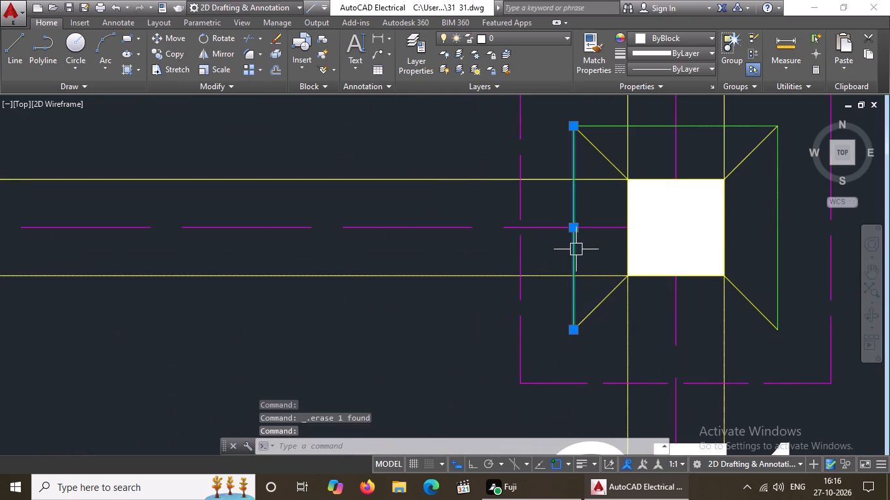
pyautogui.press('Delete')
pyautogui.click(612, 130)
pyautogui.press('Delete')
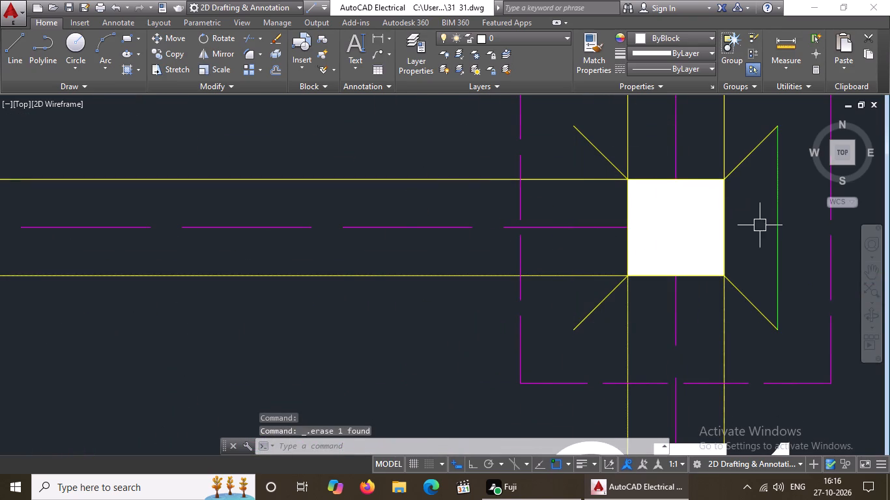
pyautogui.click(778, 204)
pyautogui.press('Delete')
# Delete the four green inner-square lines of the third footing from the west in the fourth row from the south.
pyautogui.scroll(-4, 558, 255)
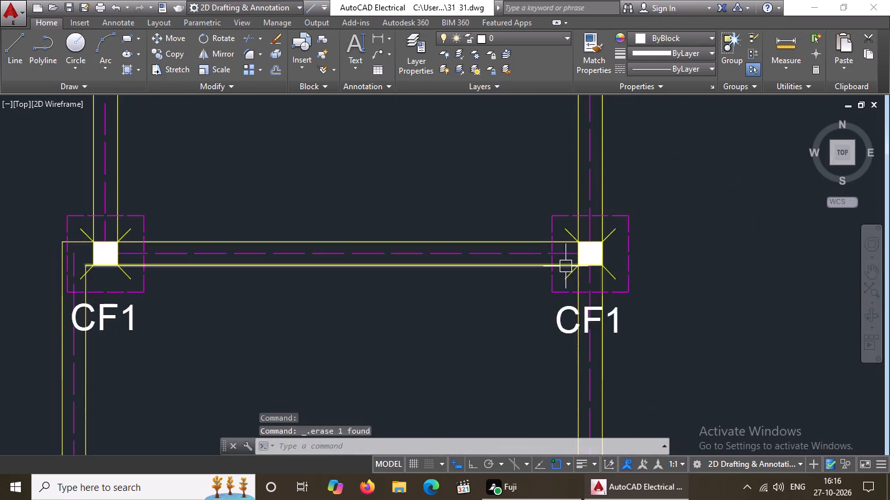
pyautogui.scroll(-5, 566, 266)
pyautogui.scroll(4, 513, 268)
pyautogui.scroll(1, 435, 262)
pyautogui.scroll(-4, 442, 258)
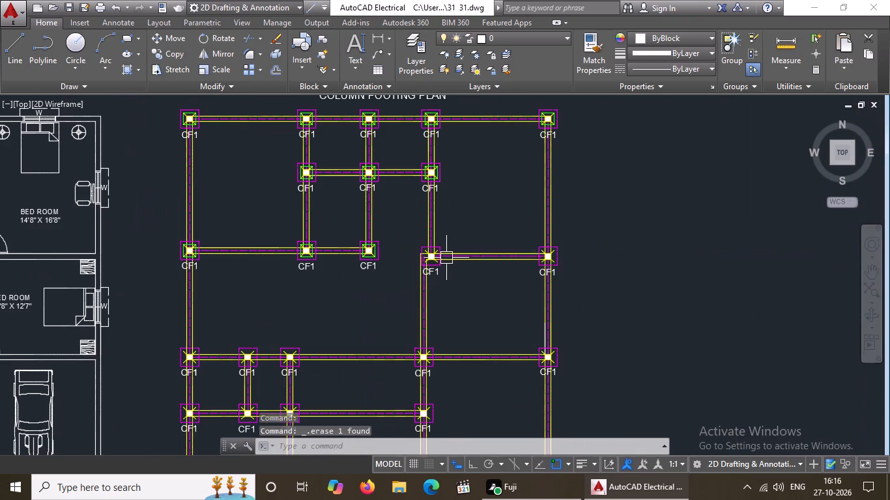
pyautogui.scroll(5, 358, 243)
pyautogui.scroll(-4, 384, 255)
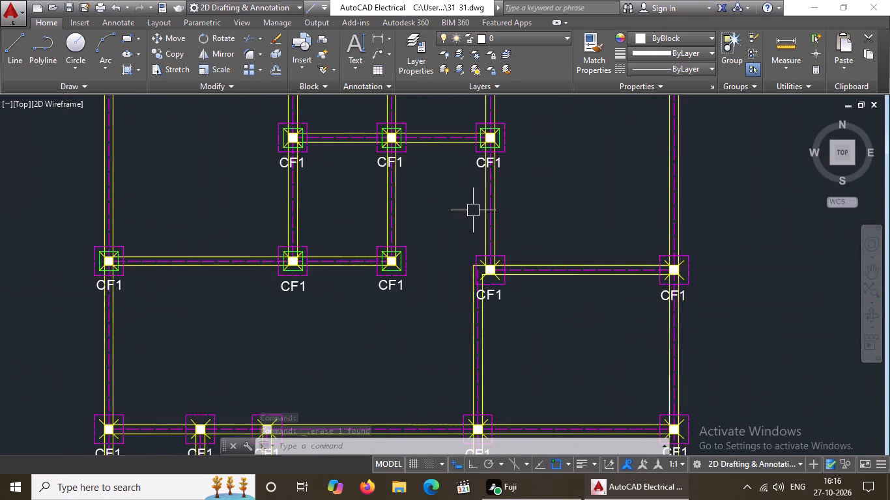
pyautogui.scroll(-1, 477, 174)
pyautogui.scroll(5, 401, 230)
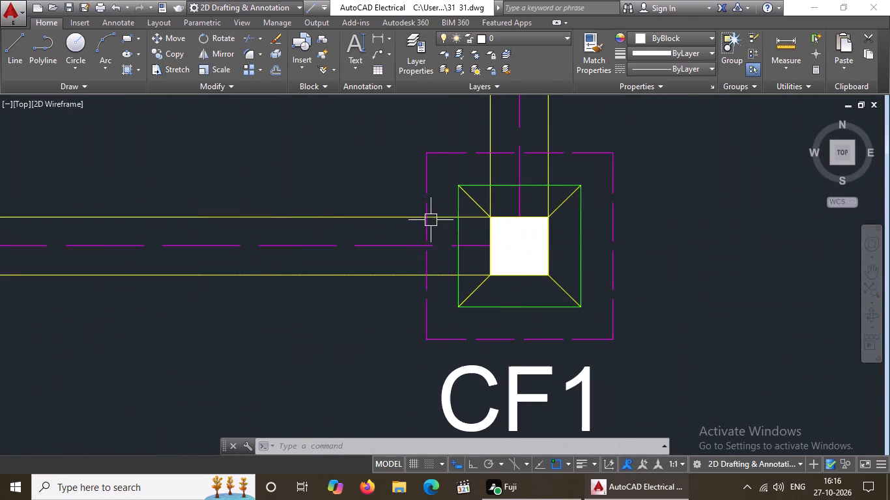
pyautogui.click(498, 305)
pyautogui.press('Delete')
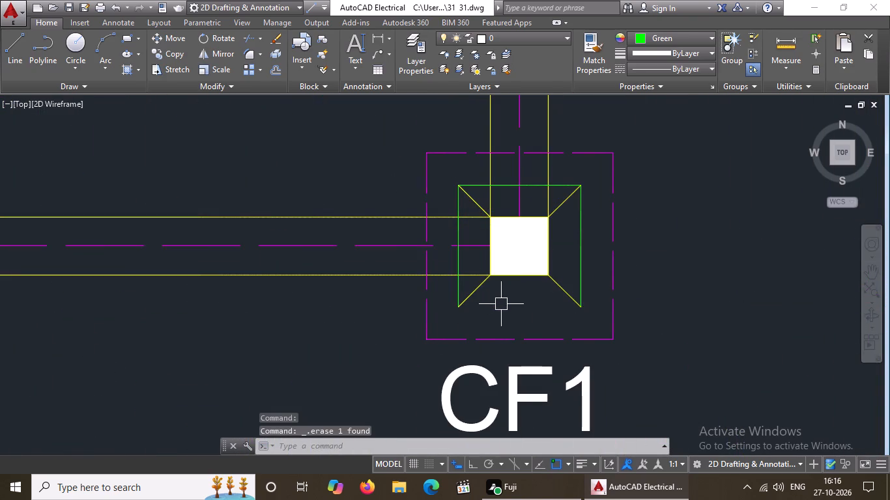
pyautogui.click(575, 251)
pyautogui.press('Delete')
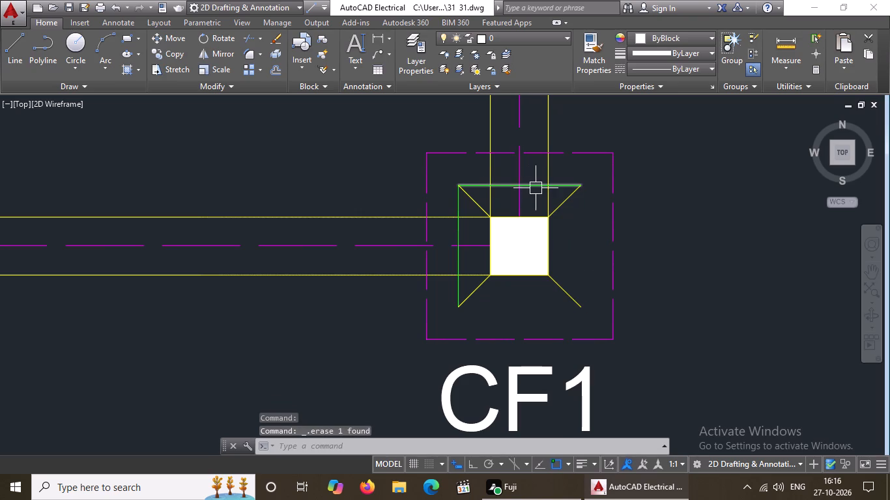
pyautogui.click(536, 188)
pyautogui.press('Delete')
pyautogui.click(459, 236)
pyautogui.press('Delete')
# Delete the four green inner-square lines of the second footing from the west in the fourth row from the south.
pyautogui.scroll(-3, 465, 238)
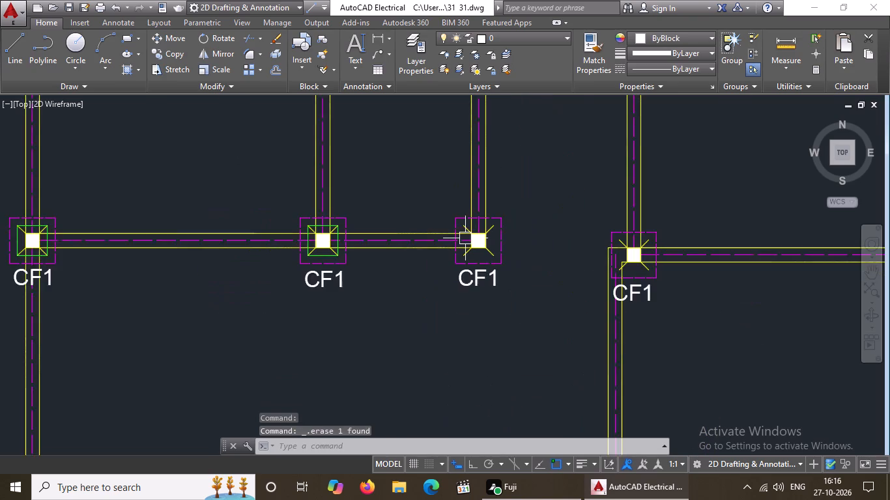
pyautogui.scroll(-1, 465, 238)
pyautogui.scroll(3, 367, 238)
pyautogui.click(402, 266)
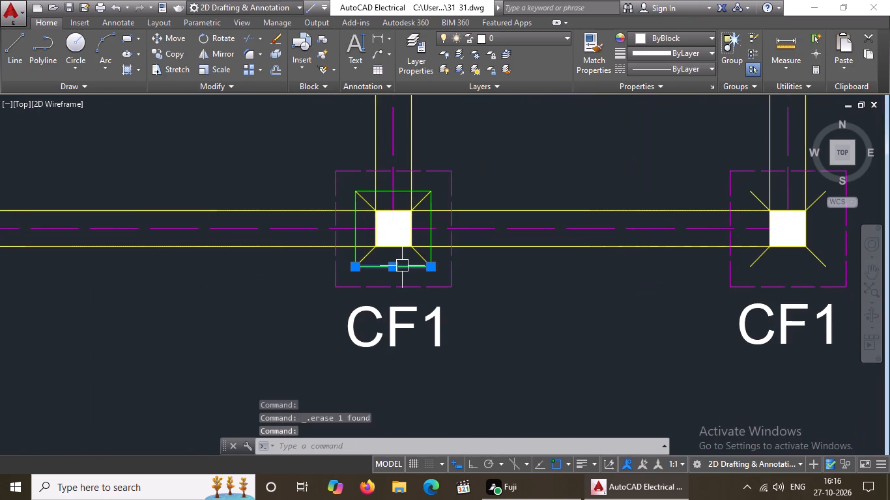
pyautogui.press('Delete')
pyautogui.scroll(2, 434, 241)
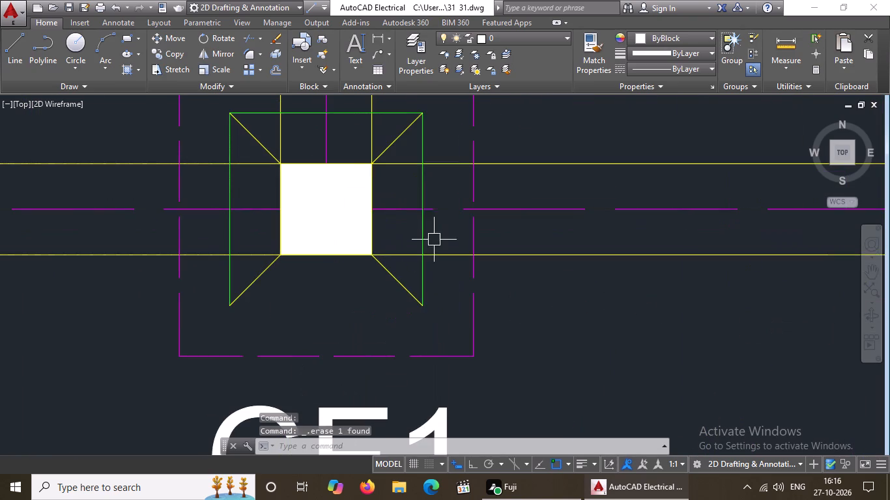
pyautogui.click(427, 238)
pyautogui.press('Delete')
pyautogui.click(339, 112)
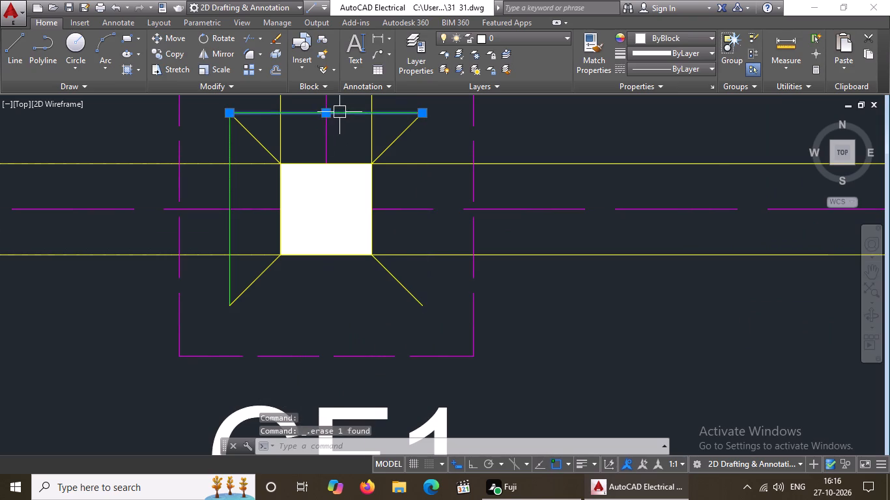
pyautogui.press('Delete')
pyautogui.click(235, 186)
pyautogui.press('Delete')
# Delete the four green inner-square lines of the westernmost footing in the fourth row from the south.
pyautogui.scroll(-3, 351, 256)
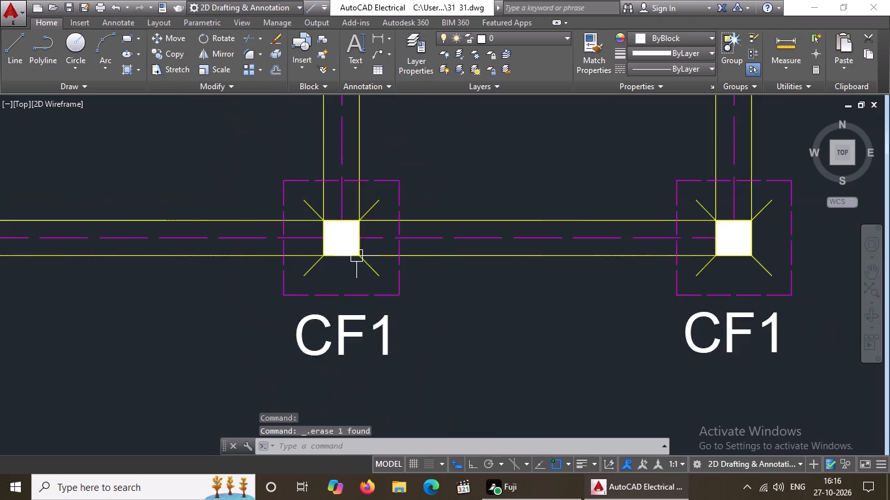
pyautogui.scroll(-4, 357, 256)
pyautogui.scroll(5, 212, 245)
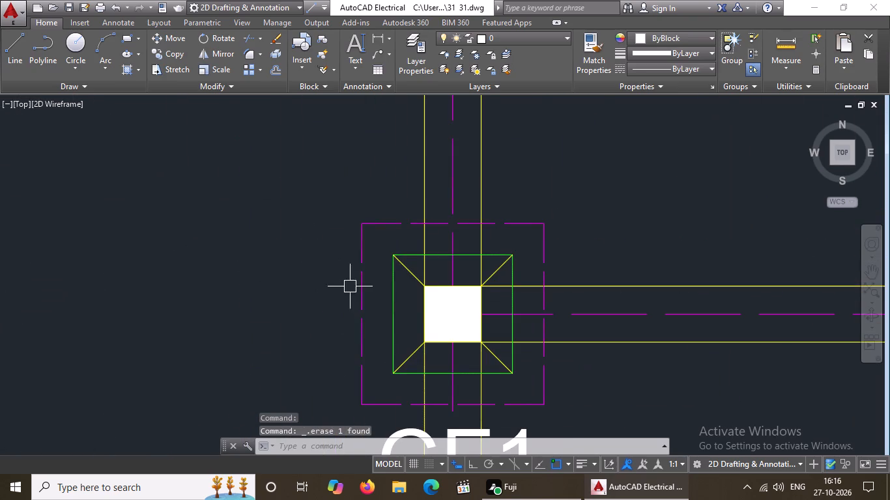
pyautogui.click(397, 309)
pyautogui.press('Delete')
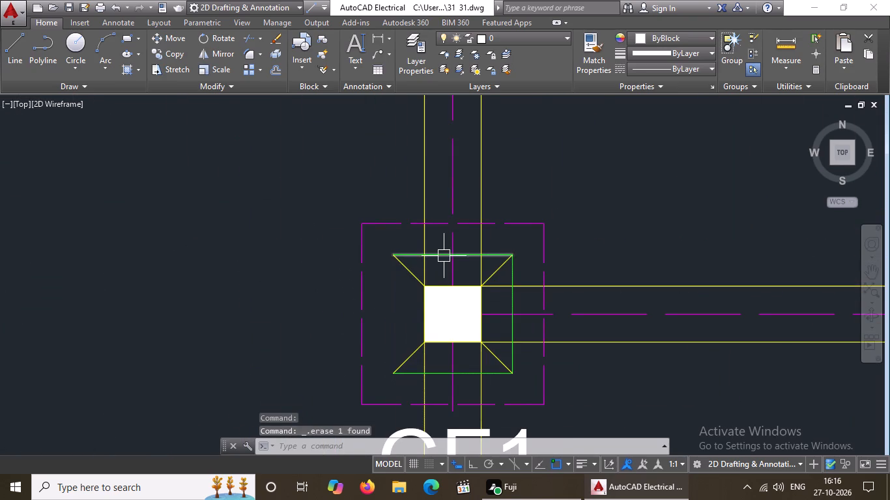
pyautogui.click(444, 255)
pyautogui.press('Delete')
pyautogui.click(511, 302)
pyautogui.press('Delete')
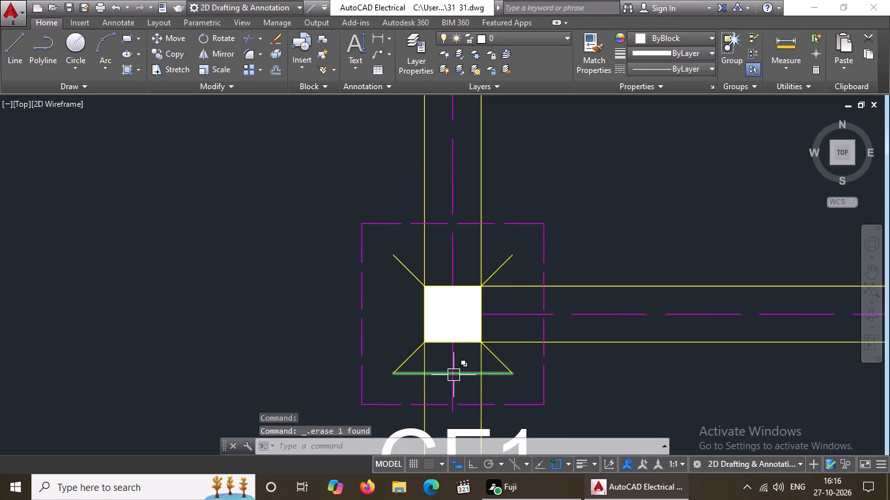
pyautogui.click(467, 375)
pyautogui.press('Delete')
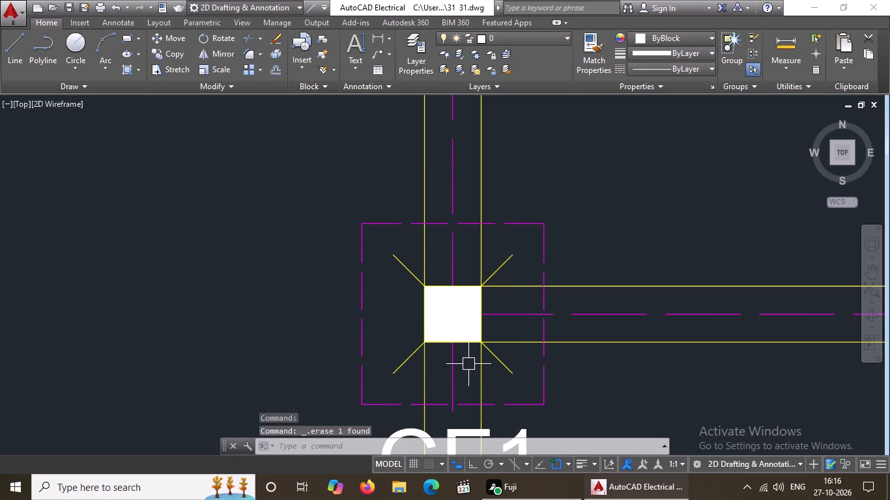
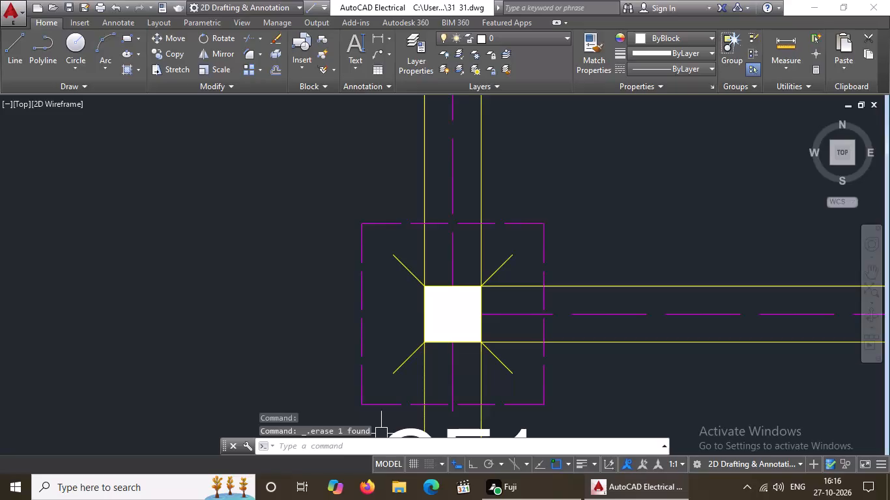
# Erase the four green inner-square lines around the column of the CF1 footing at the Column Footing Plan's upper-left corner.
pyautogui.scroll(-3, 554, 292)
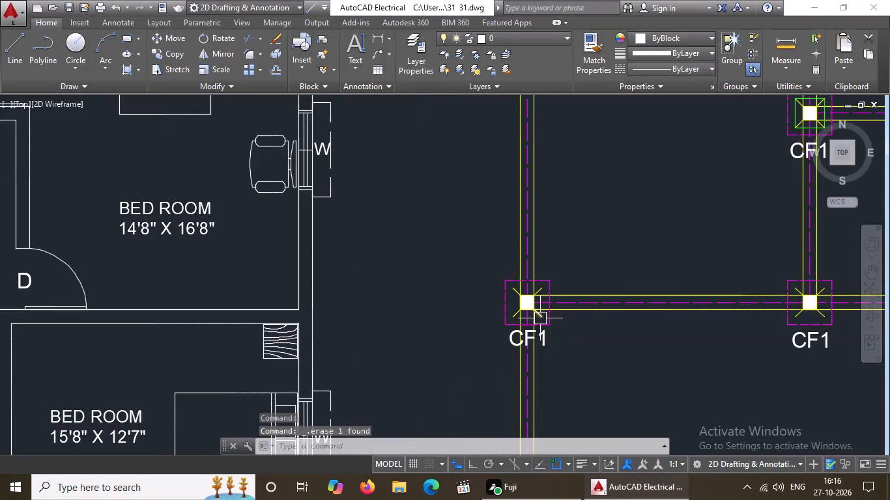
pyautogui.scroll(-3, 543, 305)
pyautogui.scroll(3, 613, 270)
pyautogui.scroll(-1, 596, 272)
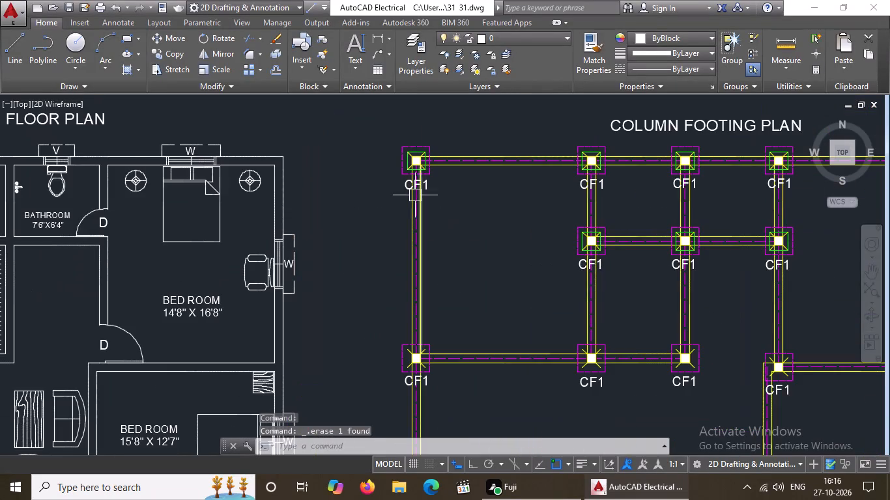
pyautogui.scroll(2, 379, 152)
pyautogui.scroll(1, 567, 178)
pyautogui.scroll(3, 452, 216)
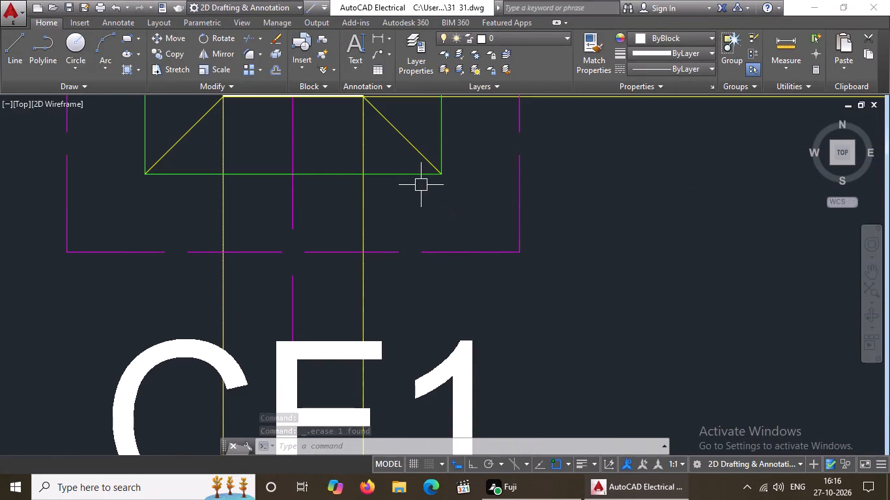
pyautogui.click(420, 176)
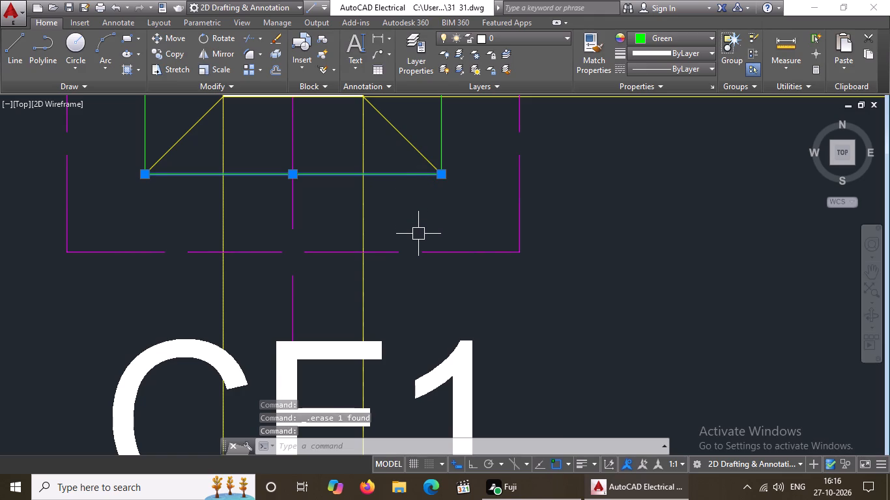
pyautogui.press('Delete')
pyautogui.scroll(-3, 422, 224)
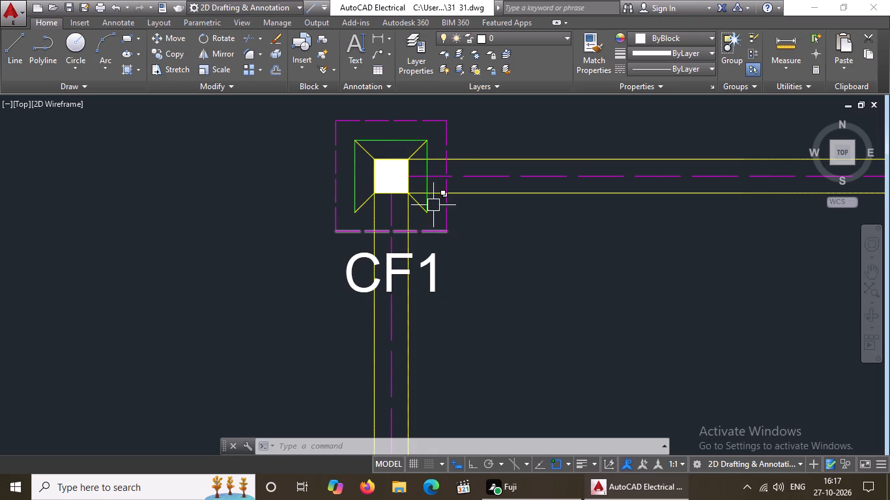
pyautogui.scroll(1, 398, 154)
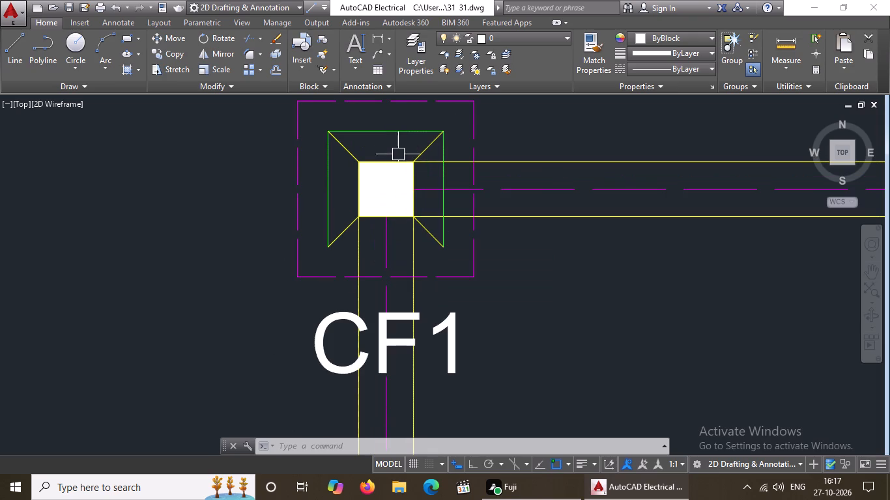
pyautogui.click(395, 138)
pyautogui.click(395, 125)
pyautogui.click(394, 135)
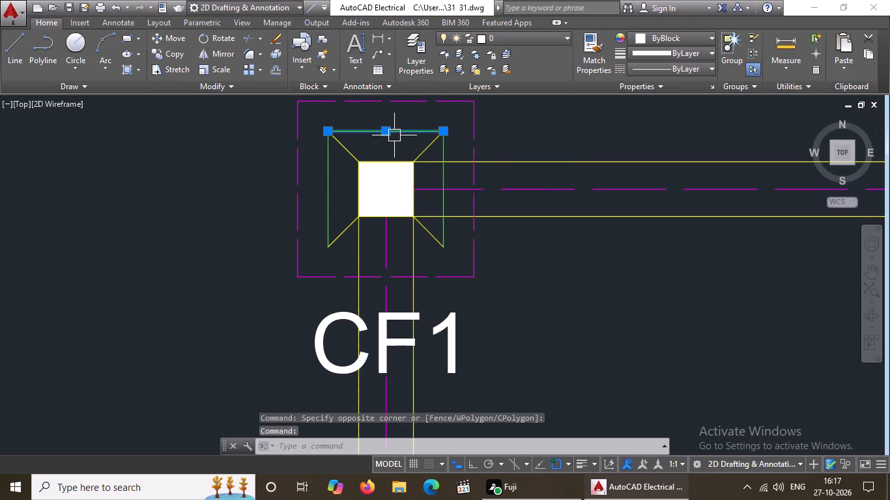
pyautogui.press('Delete')
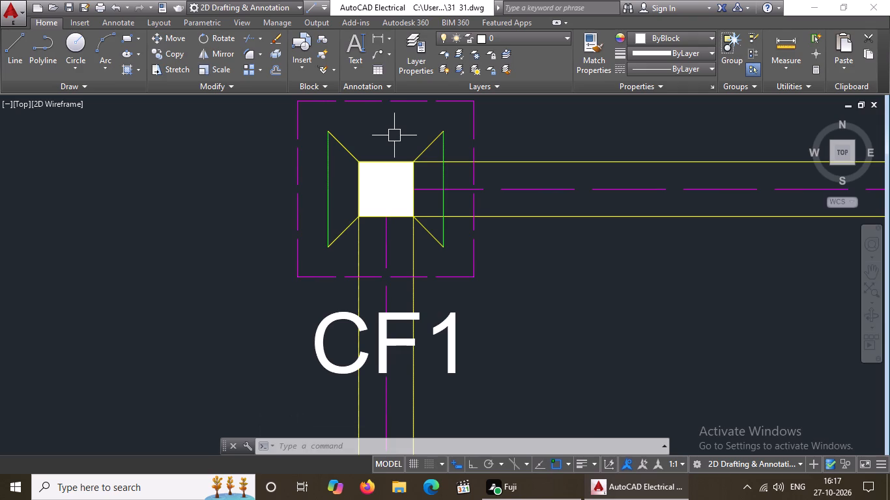
pyautogui.click(327, 199)
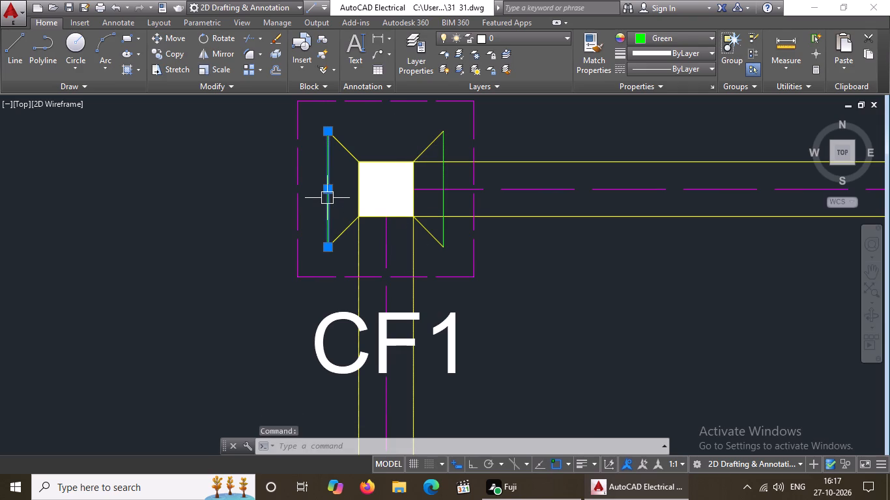
pyautogui.press('Delete')
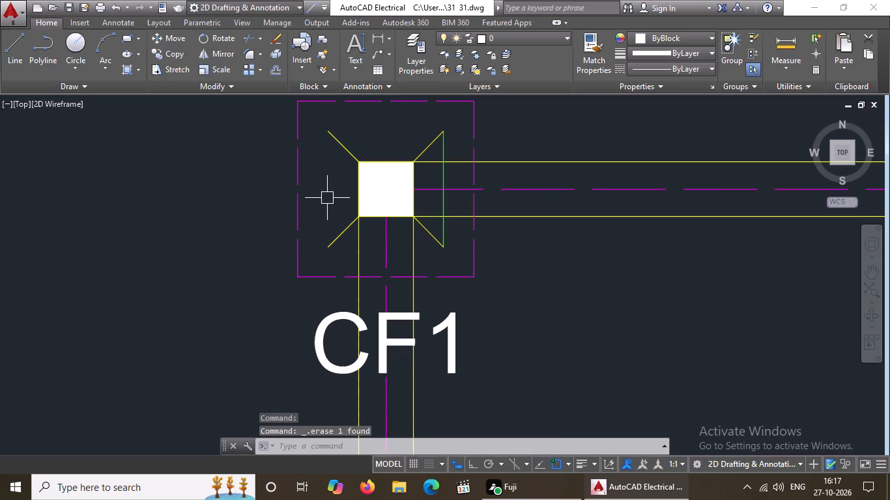
pyautogui.scroll(1, 327, 198)
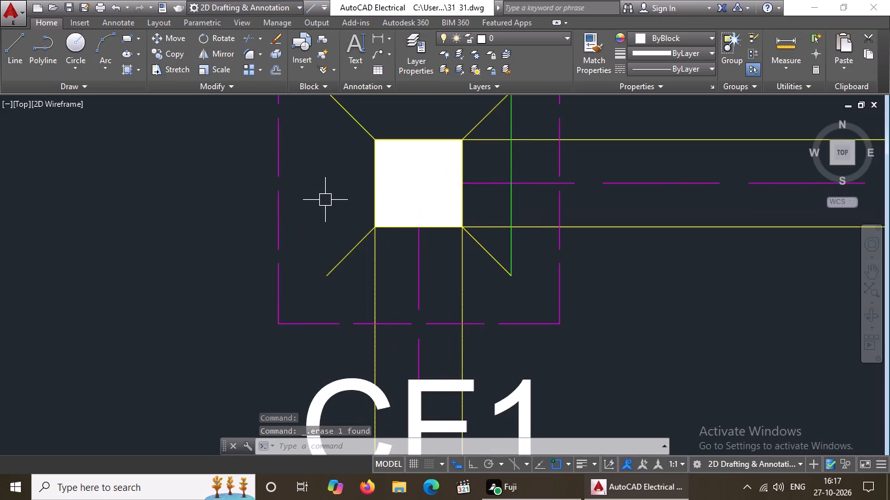
pyautogui.click(519, 201)
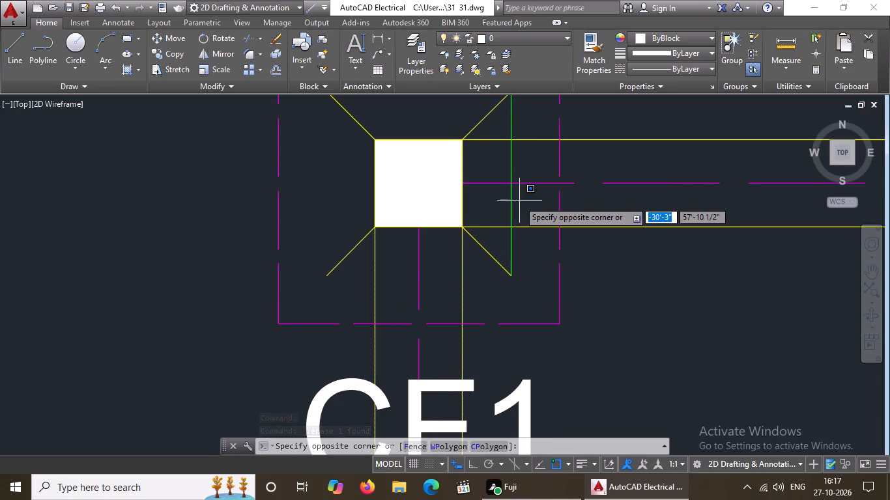
pyautogui.click(478, 216)
pyautogui.press('Delete')
# Erase the four green inner-square lines of the second CF1 footing from the left in the plan's top row.
pyautogui.scroll(-5, 477, 217)
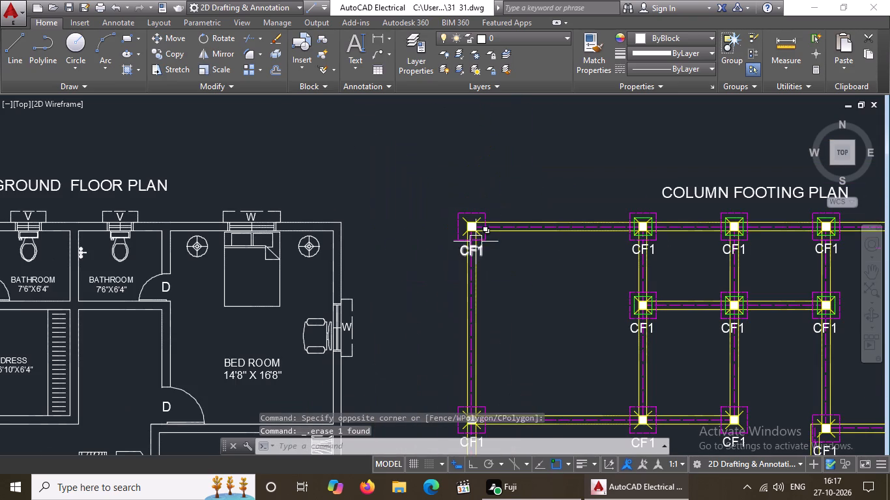
pyautogui.scroll(-1, 521, 257)
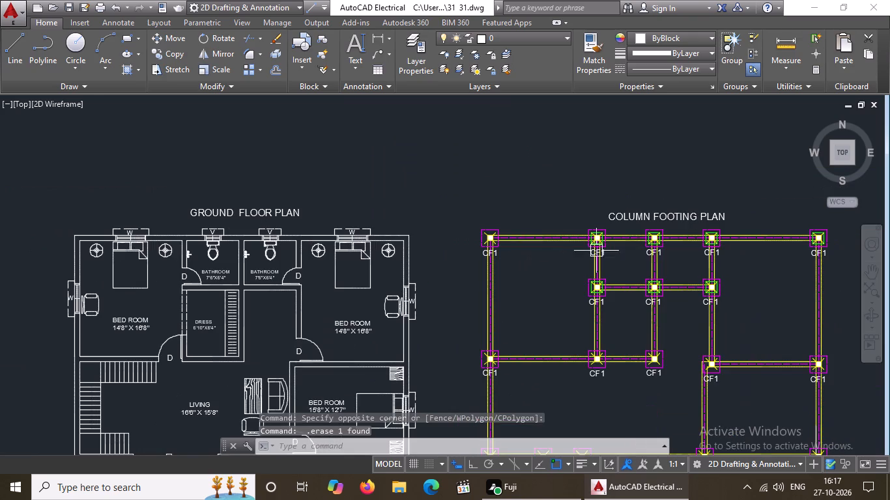
pyautogui.scroll(3, 653, 249)
pyautogui.scroll(2, 404, 197)
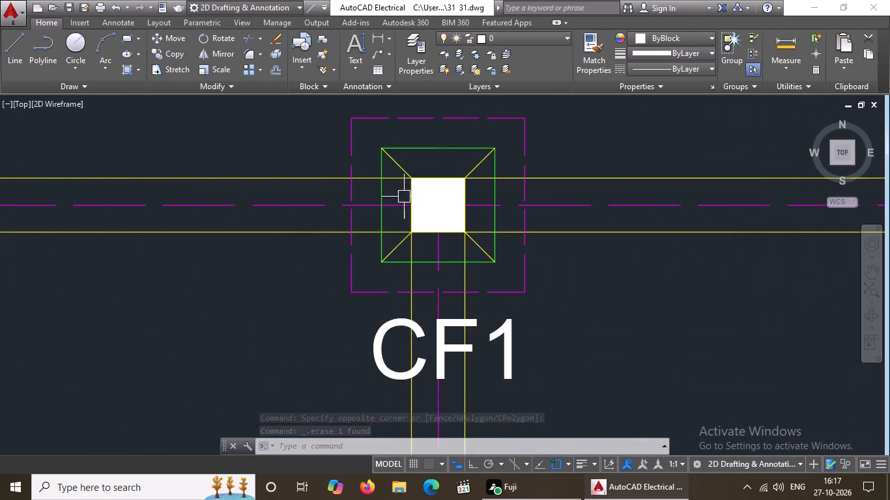
pyautogui.scroll(3, 446, 265)
pyautogui.click(455, 249)
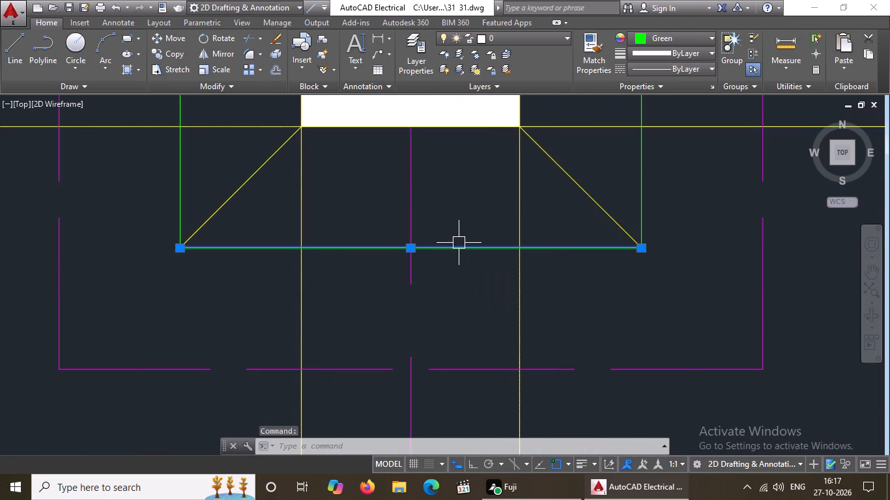
pyautogui.press('Delete')
pyautogui.scroll(-6, 461, 242)
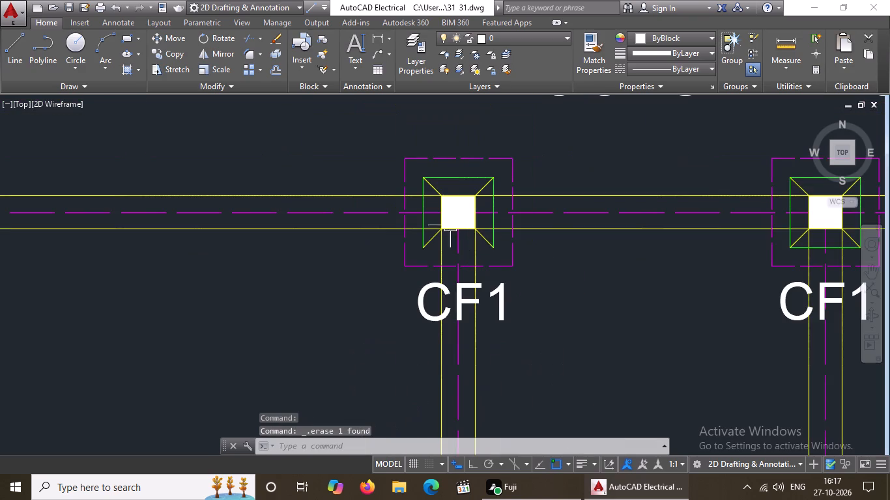
pyautogui.scroll(1, 442, 217)
pyautogui.click(406, 221)
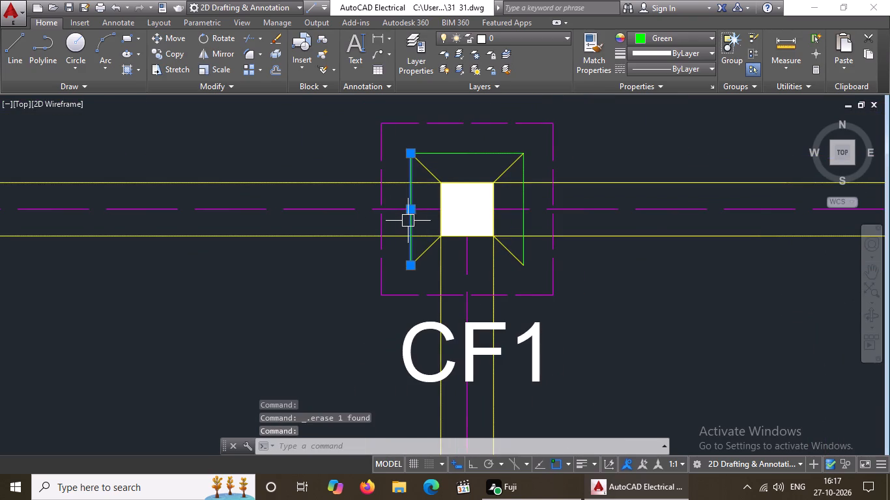
pyautogui.press('Delete')
pyautogui.click(474, 159)
pyautogui.press('Delete')
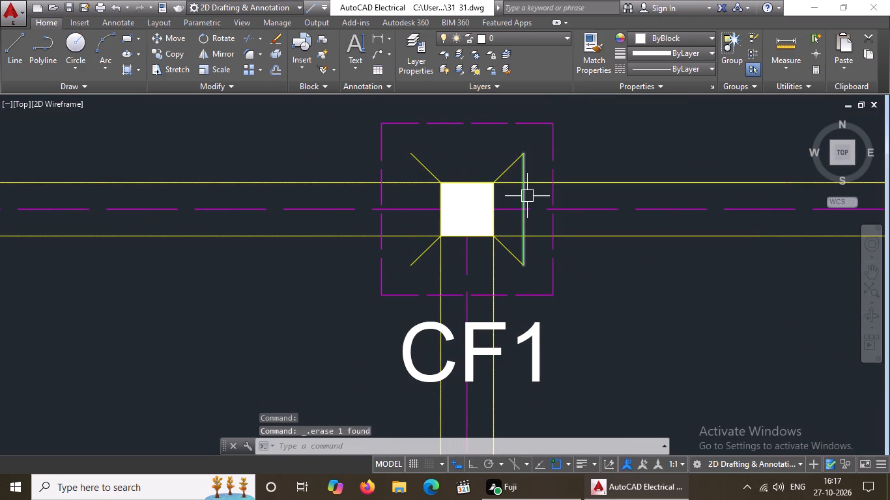
pyautogui.click(522, 195)
pyautogui.press('Delete')
# Erase the four green inner-square lines of the third CF1 footing from the left in the plan's top row.
pyautogui.scroll(-6, 493, 215)
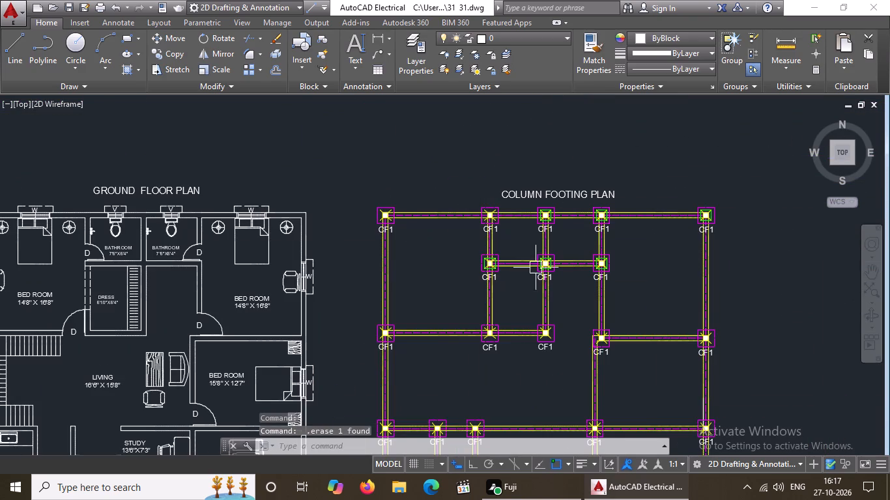
pyautogui.scroll(7, 547, 222)
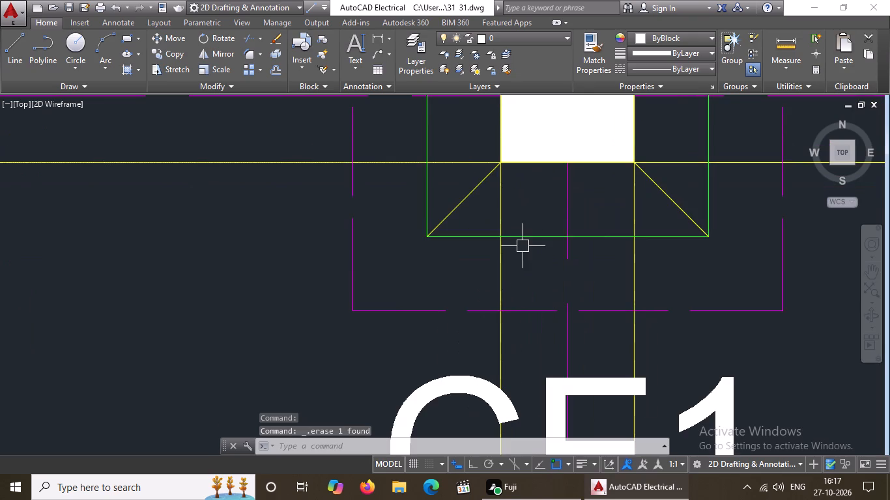
pyautogui.click(525, 241)
pyautogui.press('Delete')
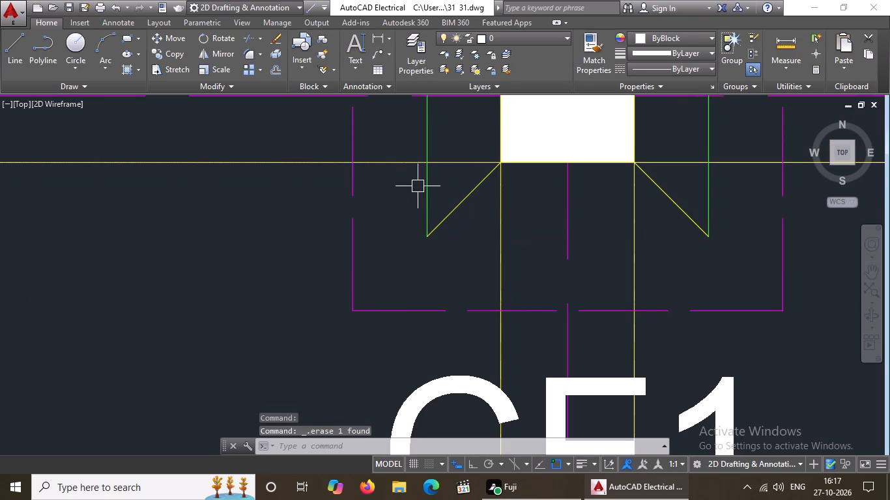
pyautogui.click(422, 184)
pyautogui.press('Delete')
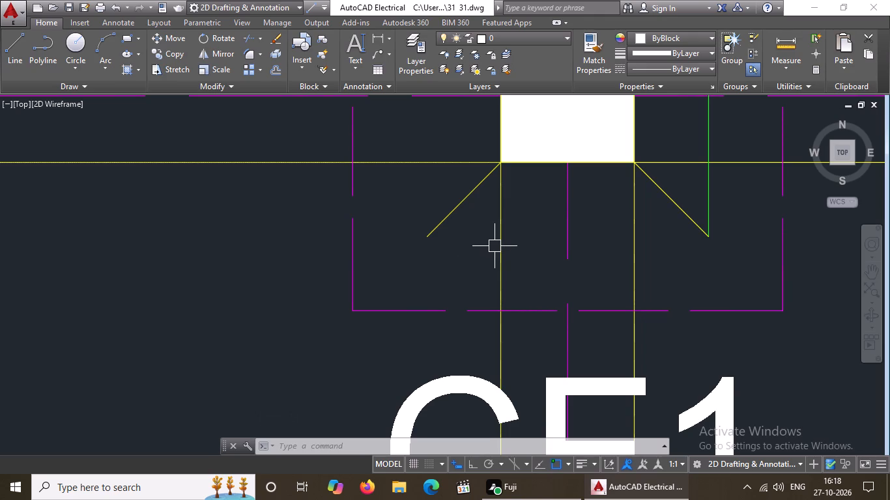
pyautogui.scroll(-2, 517, 233)
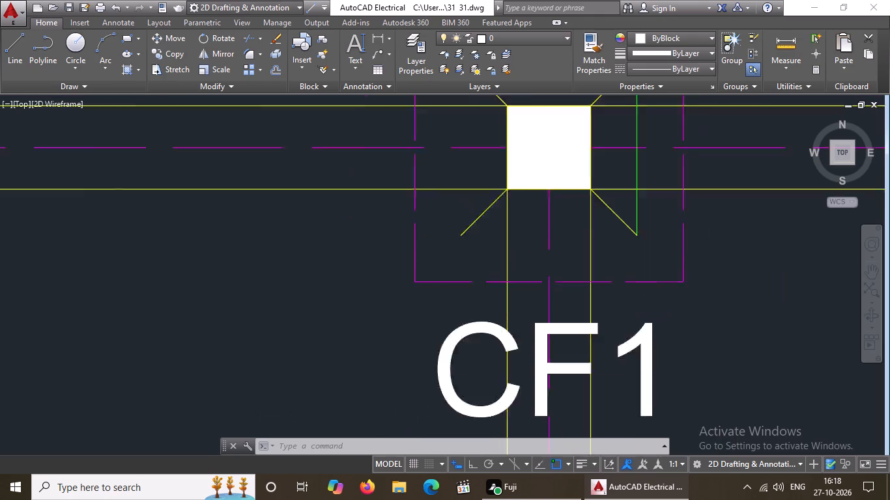
pyautogui.click(594, 200)
pyautogui.press('Delete')
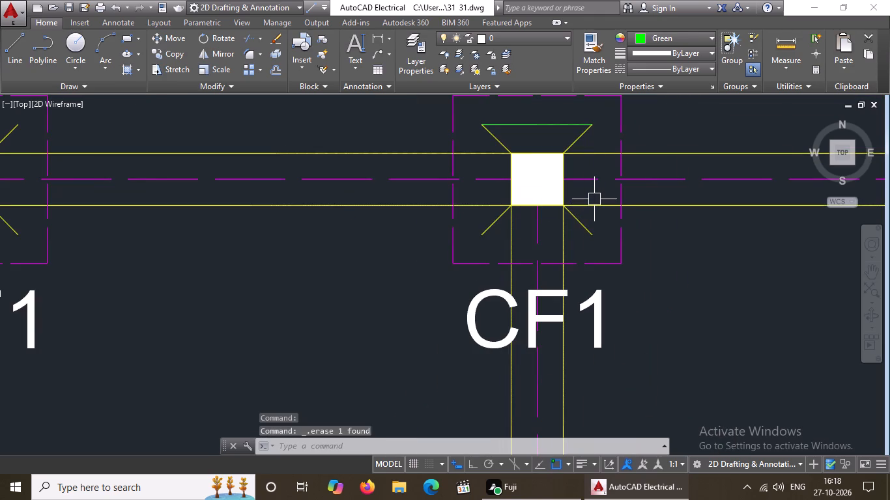
pyautogui.scroll(-3, 587, 205)
pyautogui.scroll(2, 585, 183)
pyautogui.click(547, 206)
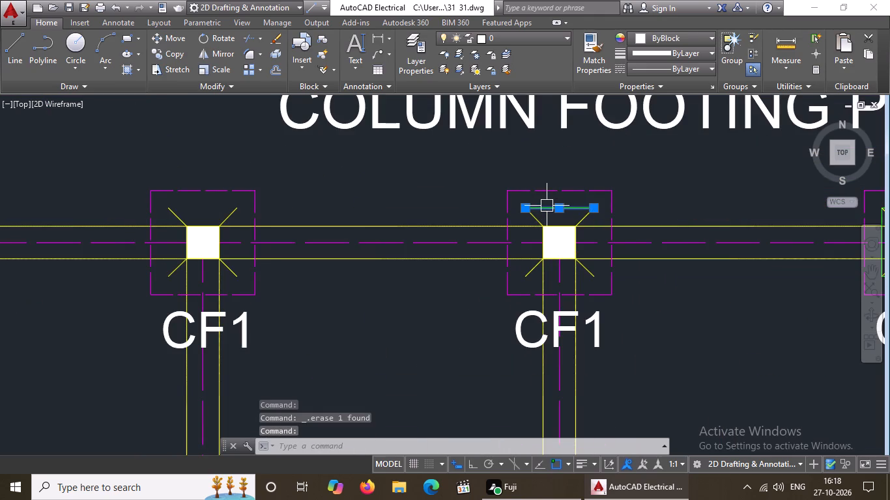
pyautogui.press('Delete')
# Erase the four green inner-square lines of the fourth CF1 footing from the left in the plan's top row.
pyautogui.scroll(-5, 549, 207)
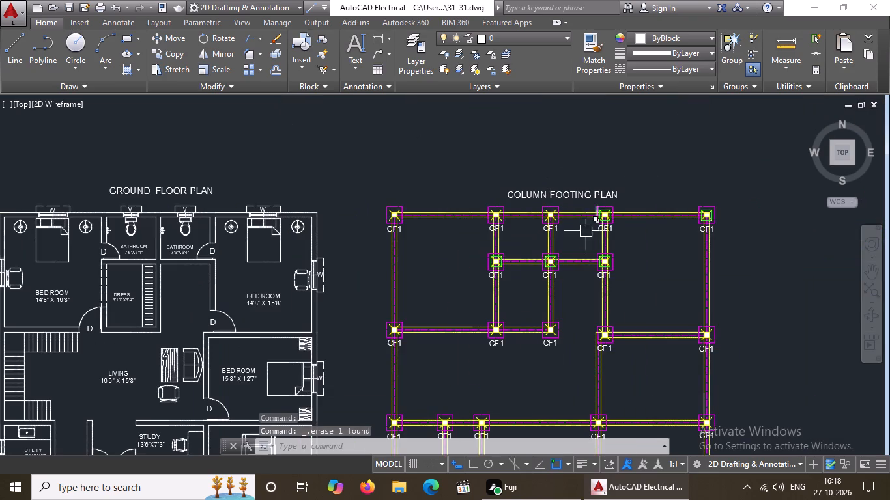
pyautogui.scroll(3, 629, 193)
pyautogui.scroll(3, 478, 248)
pyautogui.click(653, 299)
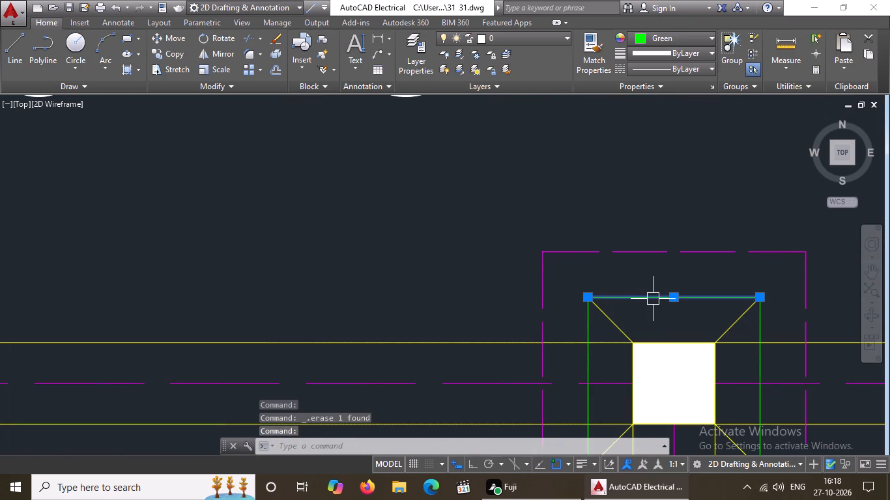
pyautogui.press('Delete')
pyautogui.click(586, 323)
pyautogui.press('Delete')
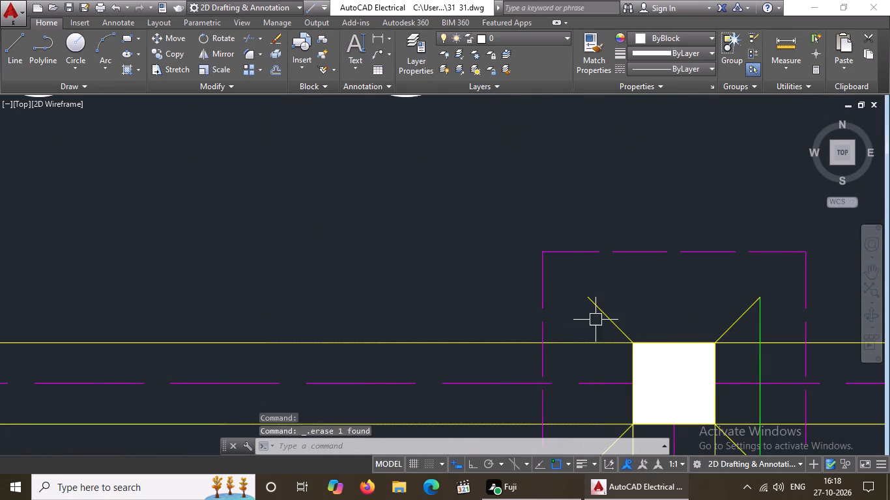
pyautogui.scroll(-5, 607, 261)
pyautogui.scroll(4, 641, 285)
pyautogui.click(592, 281)
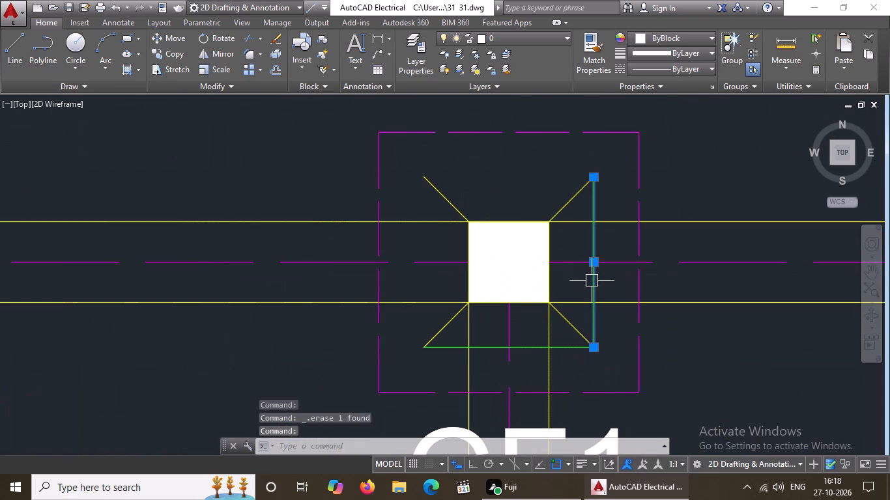
pyautogui.press('Delete')
pyautogui.click(570, 343)
pyautogui.press('Delete')
# Erase the four green inner-square lines of the CF1 footing at the Column Footing Plan's upper-right corner.
pyautogui.scroll(-7, 570, 339)
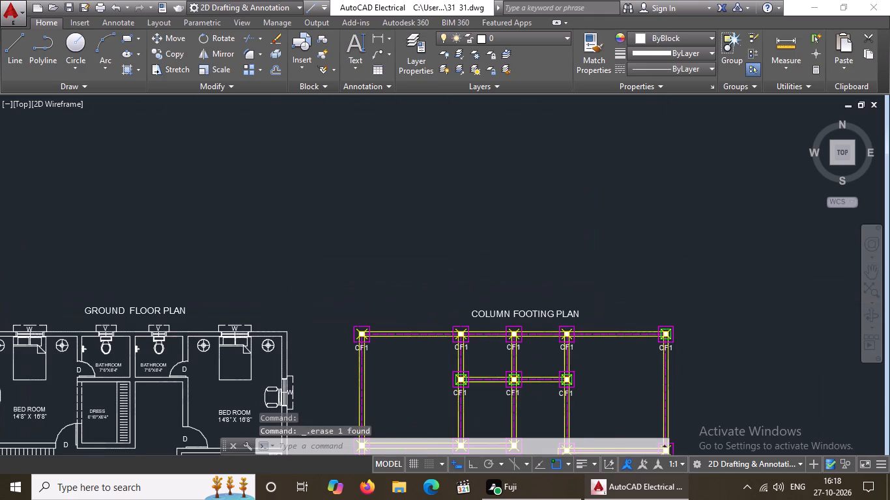
pyautogui.scroll(7, 663, 339)
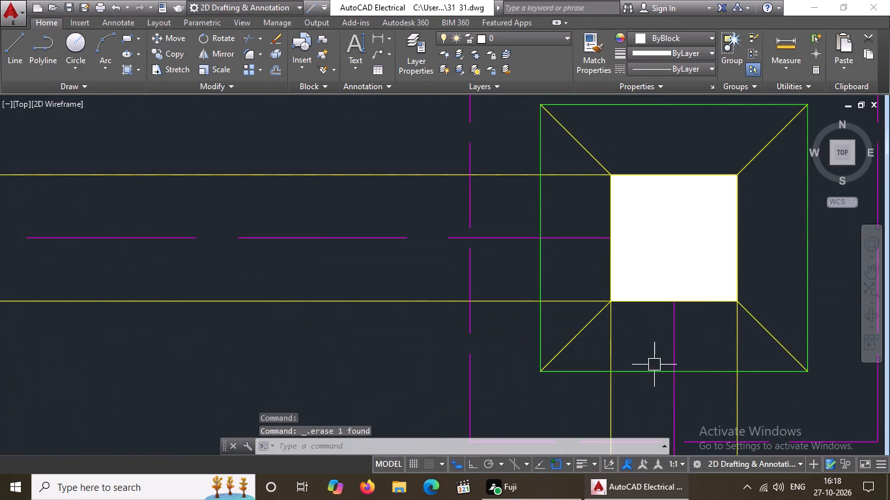
pyautogui.click(649, 375)
pyautogui.press('Delete')
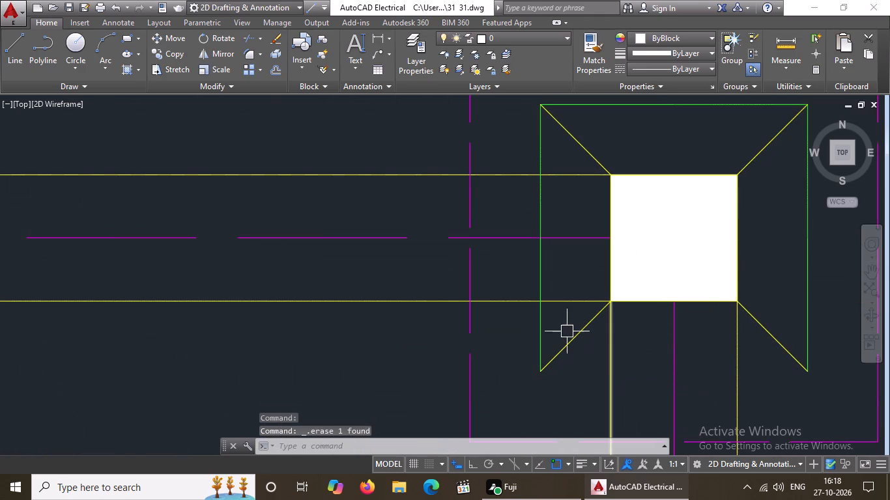
pyautogui.click(539, 329)
pyautogui.press('Delete')
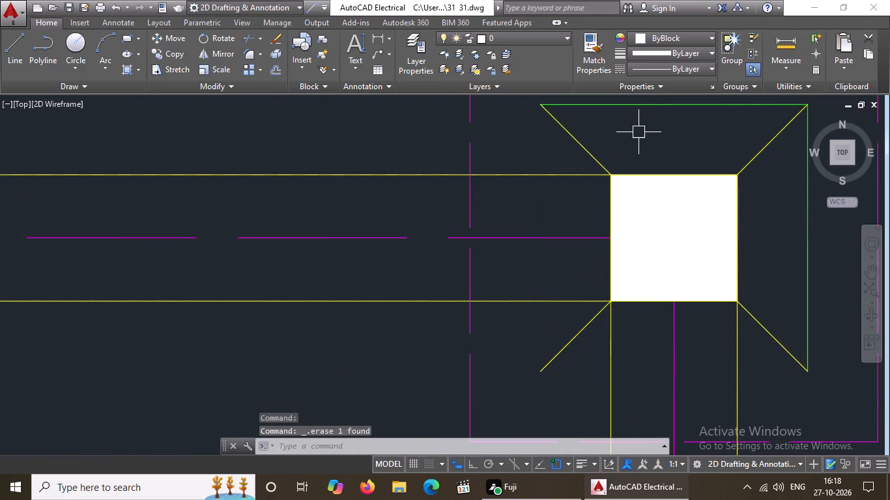
pyautogui.click(653, 102)
pyautogui.press('Delete')
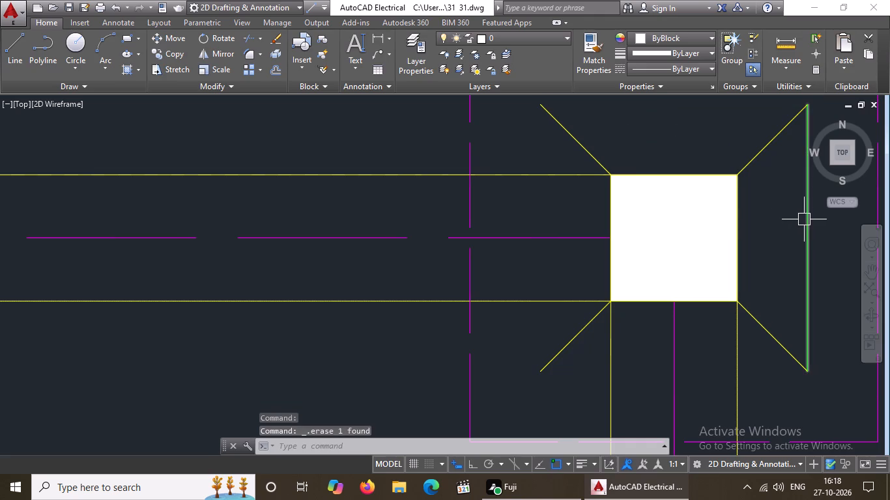
pyautogui.click(805, 219)
pyautogui.press('Delete')
# Erase the four green inner-square lines of the leftmost of the three CF1 footings in the plan's short second row.
pyautogui.scroll(-5, 552, 242)
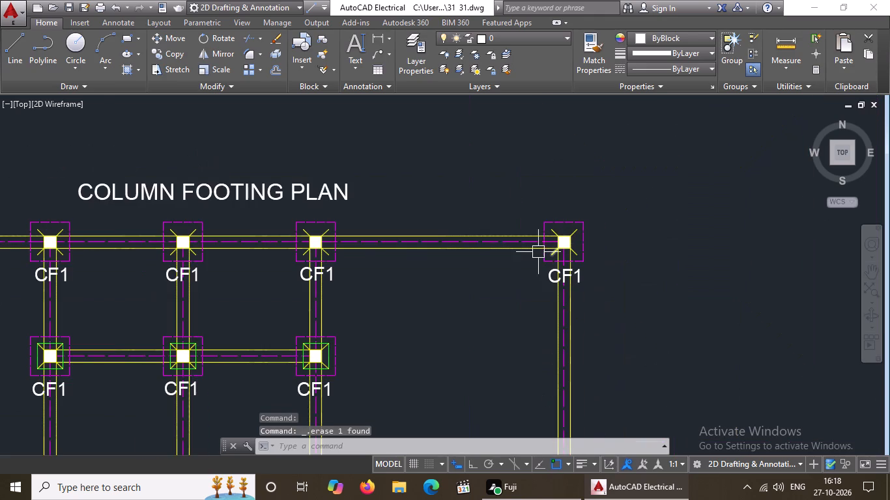
pyautogui.scroll(-3, 379, 308)
pyautogui.scroll(4, 281, 342)
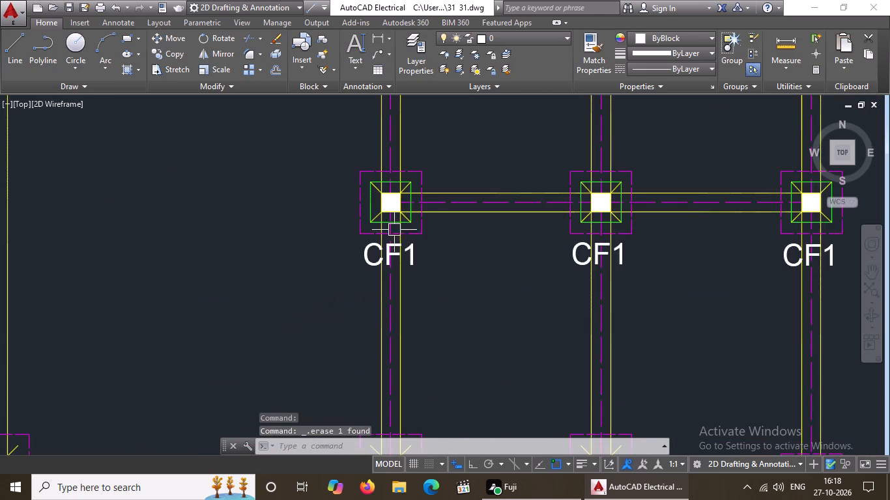
pyautogui.scroll(3, 398, 197)
pyautogui.click(394, 304)
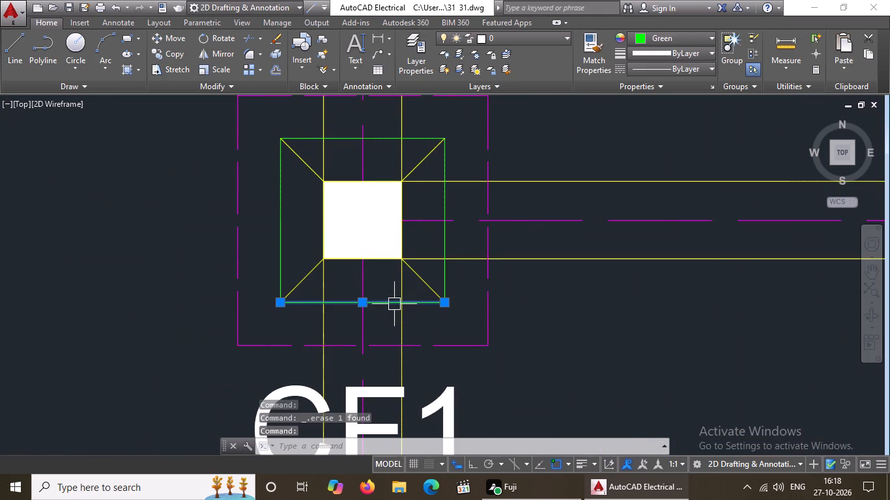
pyautogui.press('Delete')
pyautogui.click(283, 211)
pyautogui.press('Delete')
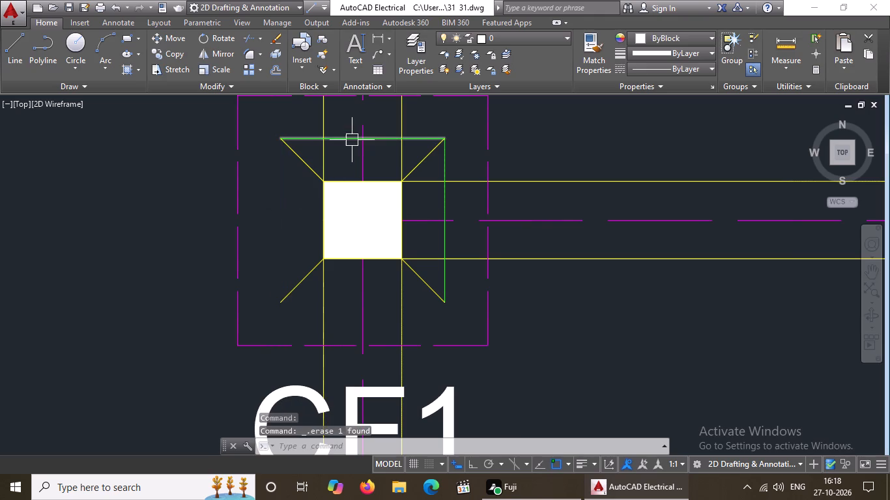
pyautogui.click(350, 138)
pyautogui.press('Delete')
pyautogui.click(446, 201)
pyautogui.press('Delete')
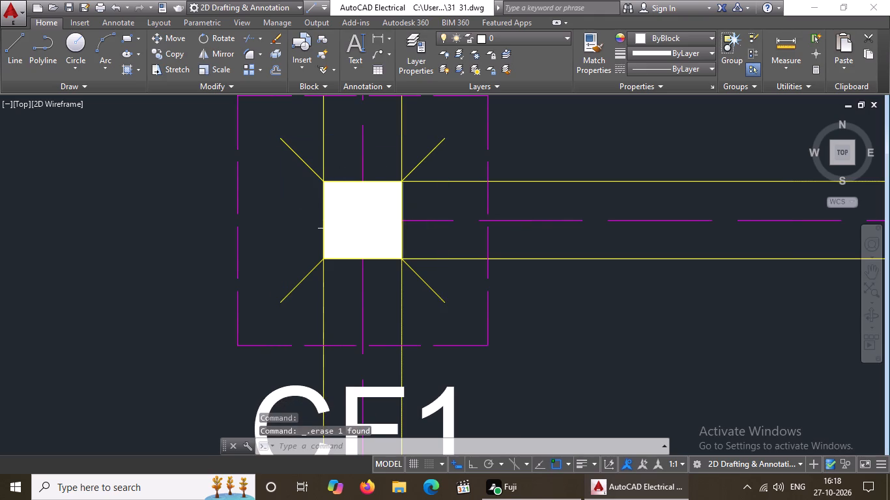
# Erase the four green inner-square lines of the middle CF1 footing in the plan's short second row.
pyautogui.scroll(-7, 340, 228)
pyautogui.scroll(5, 423, 220)
pyautogui.click(425, 196)
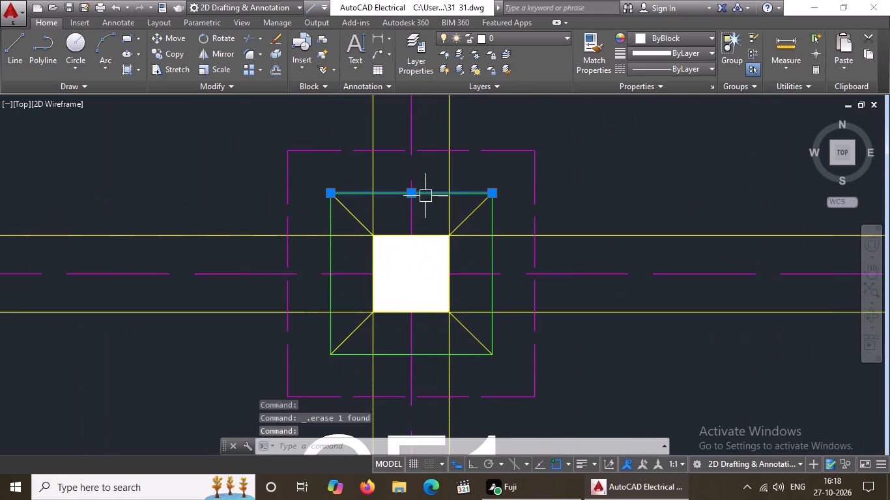
pyautogui.press('Delete')
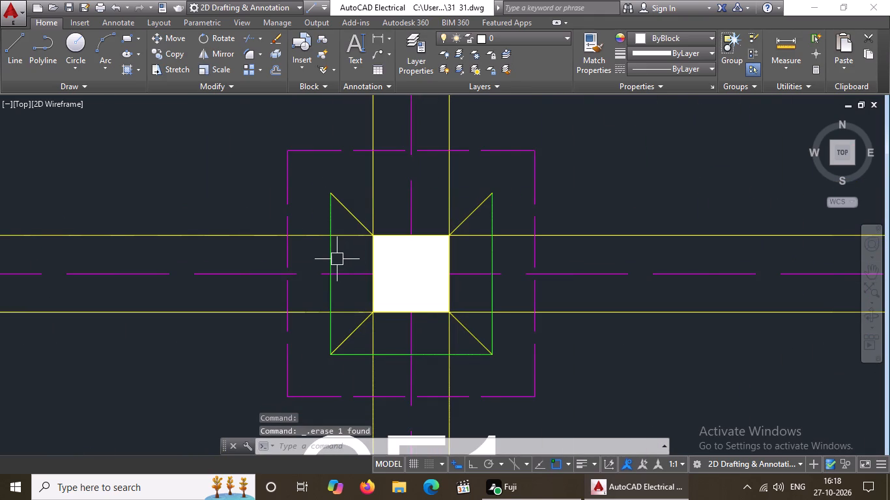
pyautogui.click(336, 258)
pyautogui.press('Delete')
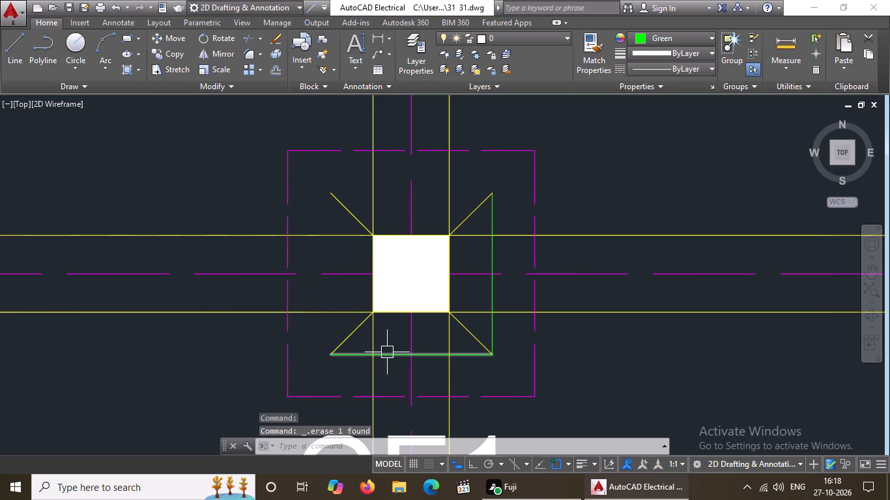
pyautogui.click(387, 352)
pyautogui.press('Delete')
pyautogui.click(493, 288)
pyautogui.press('Delete')
# Erase the four green inner-square lines of the rightmost of the three CF1 footings in the plan's short second row.
pyautogui.scroll(-5, 429, 283)
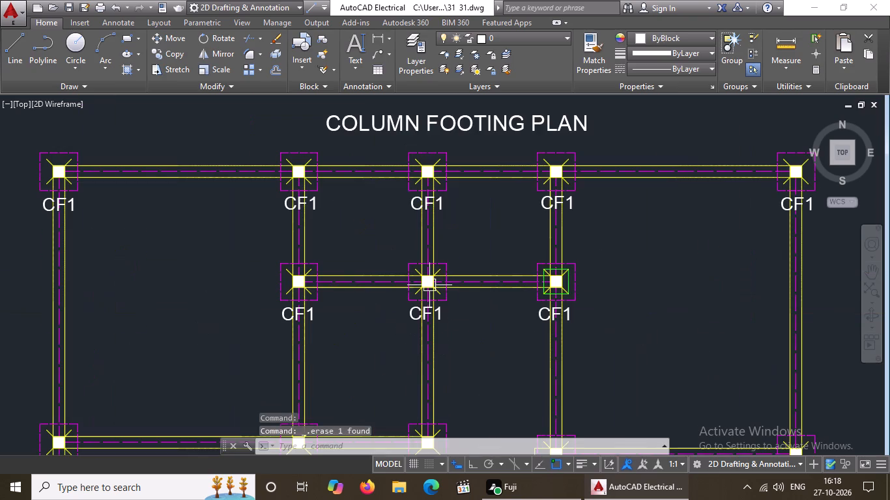
pyautogui.scroll(3, 538, 299)
pyautogui.scroll(1, 559, 247)
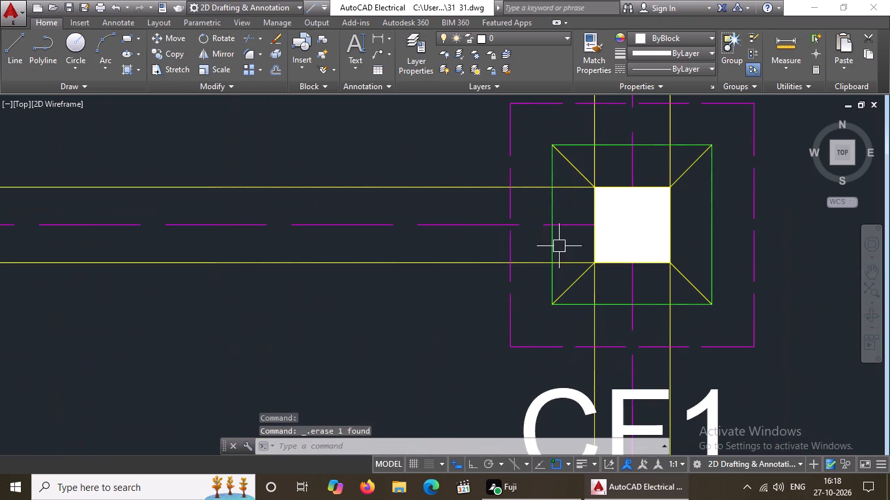
pyautogui.click(551, 239)
pyautogui.press('Delete')
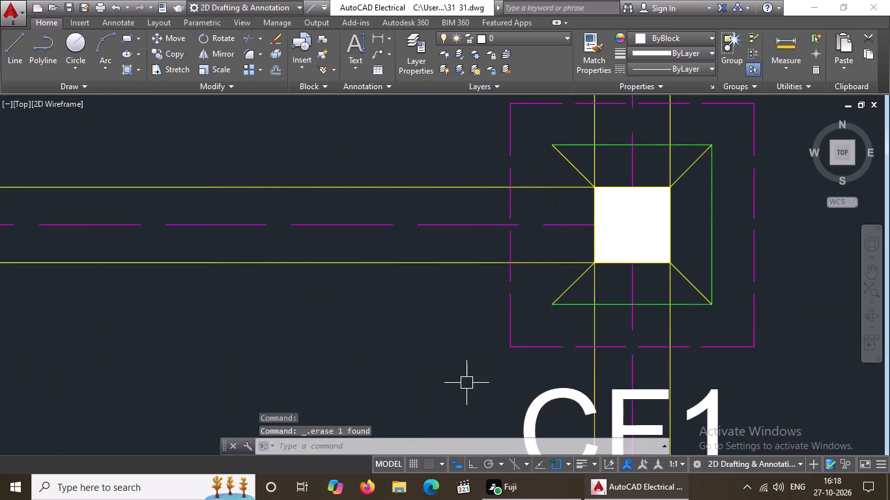
pyautogui.click(616, 309)
pyautogui.press('Delete')
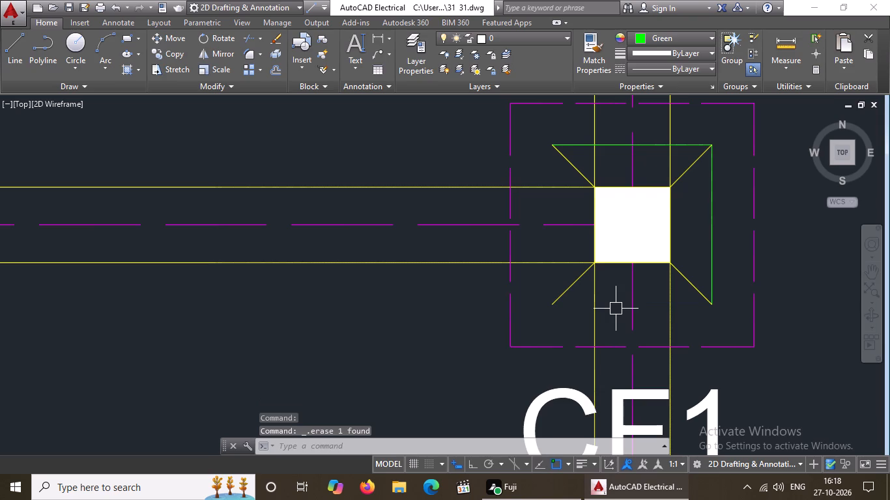
pyautogui.click(715, 216)
pyautogui.press('Delete')
pyautogui.click(646, 145)
pyautogui.press('Delete')
# Check the Column Footing Plan's CF1 footings for any remaining green inner squares.
pyautogui.scroll(-1, 590, 220)
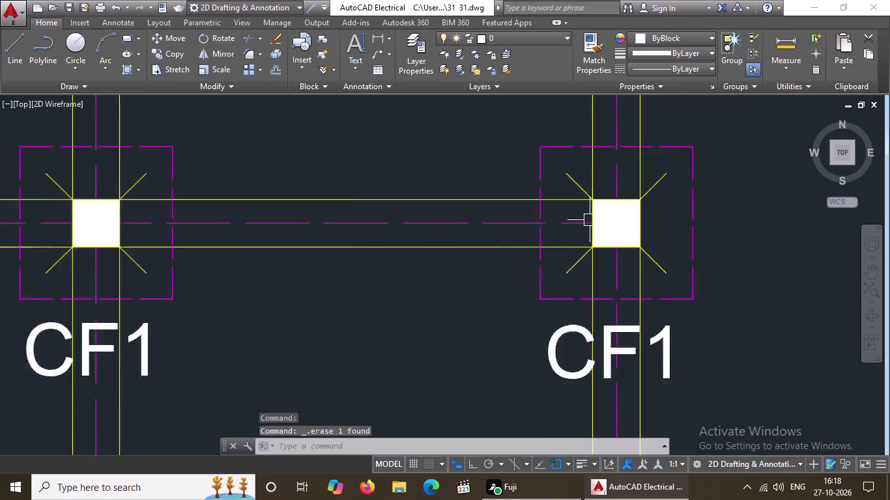
pyautogui.scroll(-6, 589, 221)
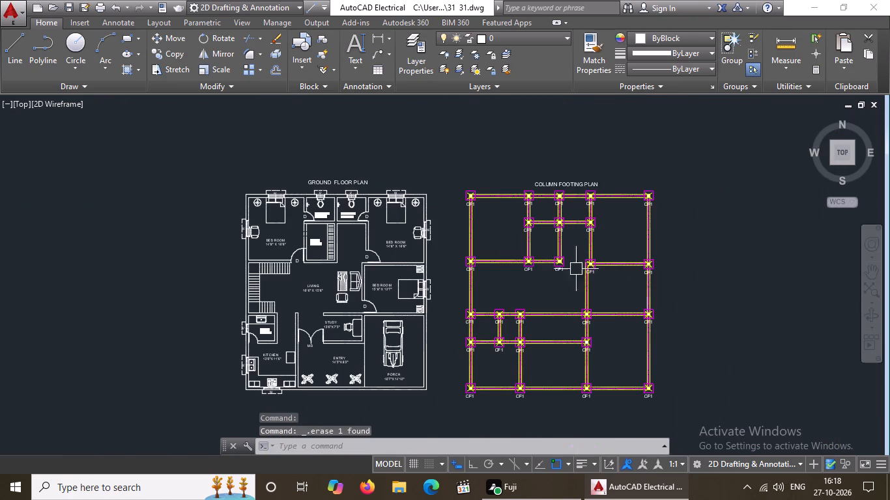
pyautogui.scroll(5, 479, 399)
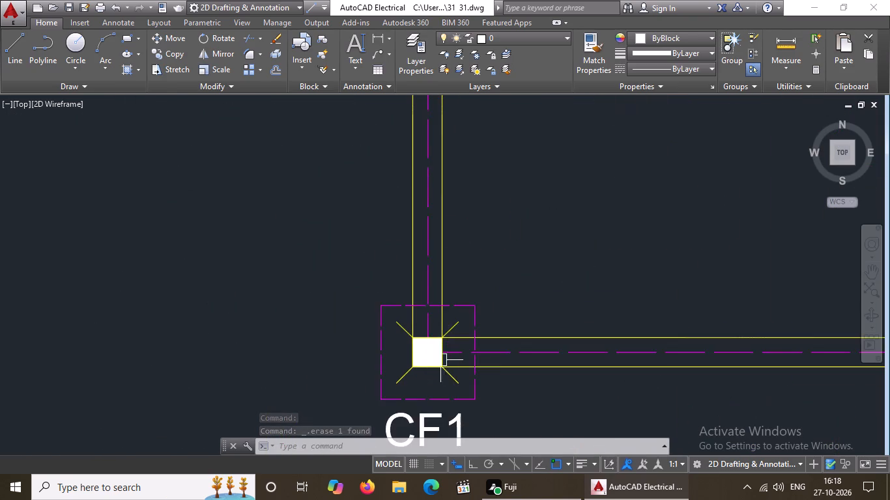
pyautogui.scroll(1, 429, 363)
pyautogui.press('Escape')
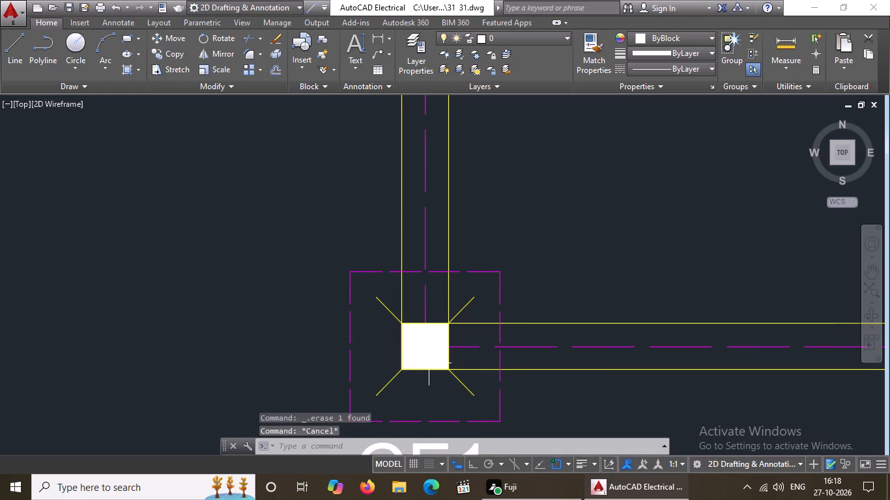
pyautogui.scroll(-4, 490, 310)
pyautogui.moveTo(347, 414); pyautogui.dragTo(352, 439, button='middle')
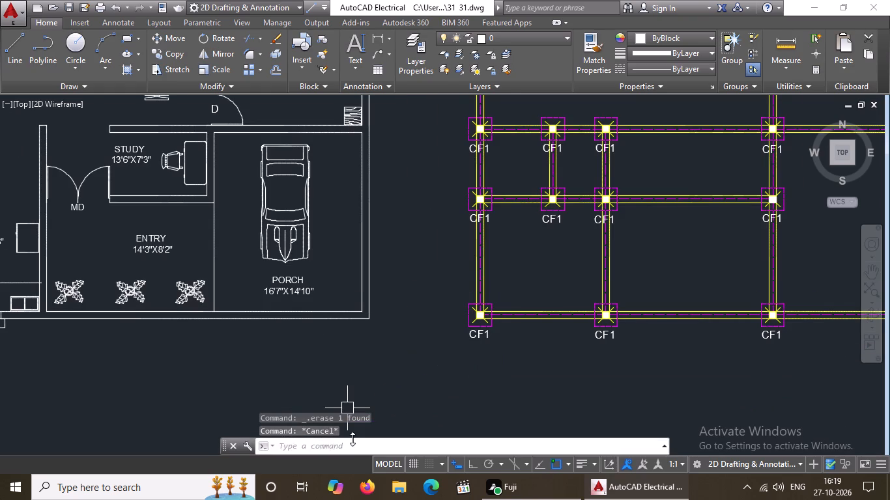
pyautogui.moveTo(352, 439); pyautogui.dragTo(352, 439, button='middle')
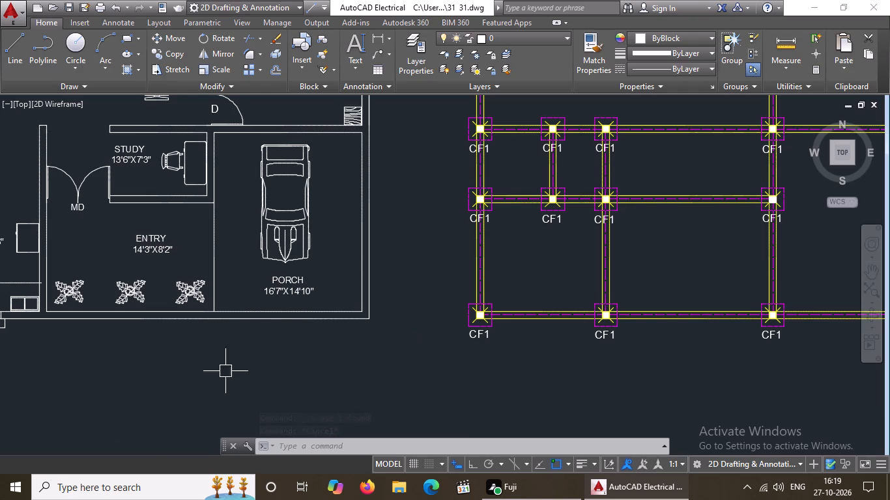
# Draw a 1'-7" green square with Line and Ortho on, joining the diagonals' outer ends at the plan's lower-left corner CF1 footing.
pyautogui.scroll(-2, 176, 177)
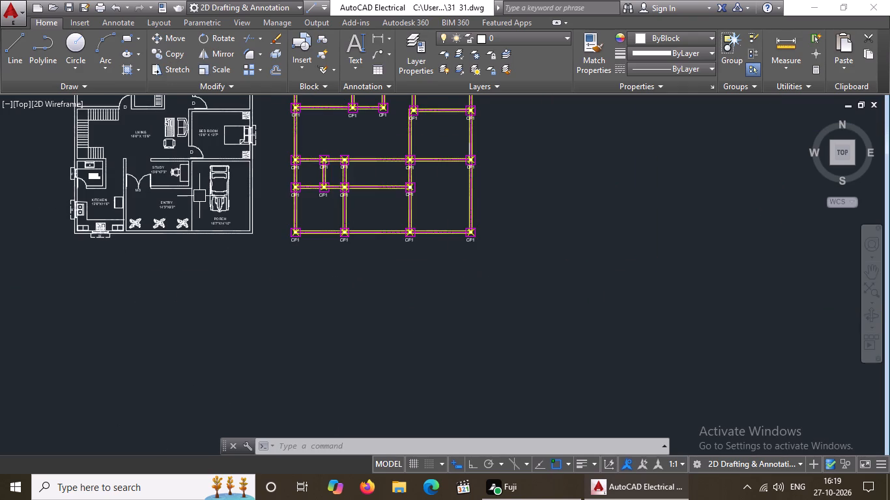
pyautogui.moveTo(195, 229); pyautogui.dragTo(195, 291, button='middle')
pyautogui.scroll(2, 278, 285)
pyautogui.scroll(4, 342, 307)
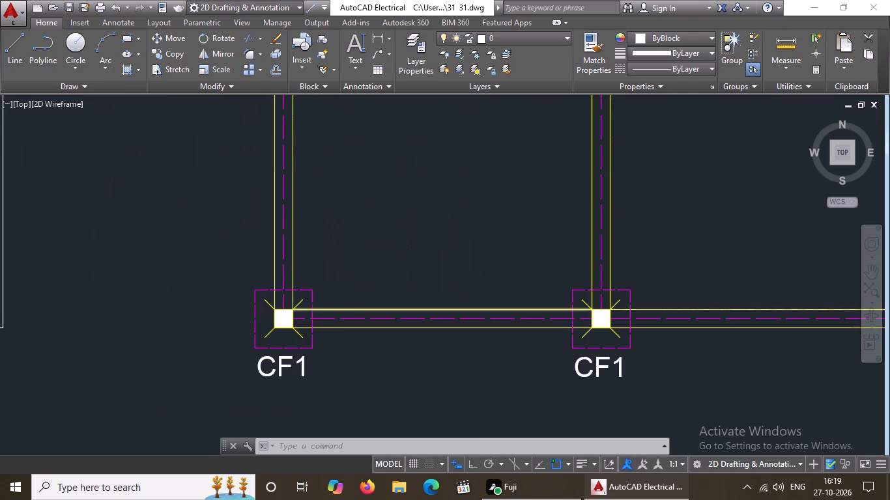
pyautogui.press('l')
pyautogui.press('Return')
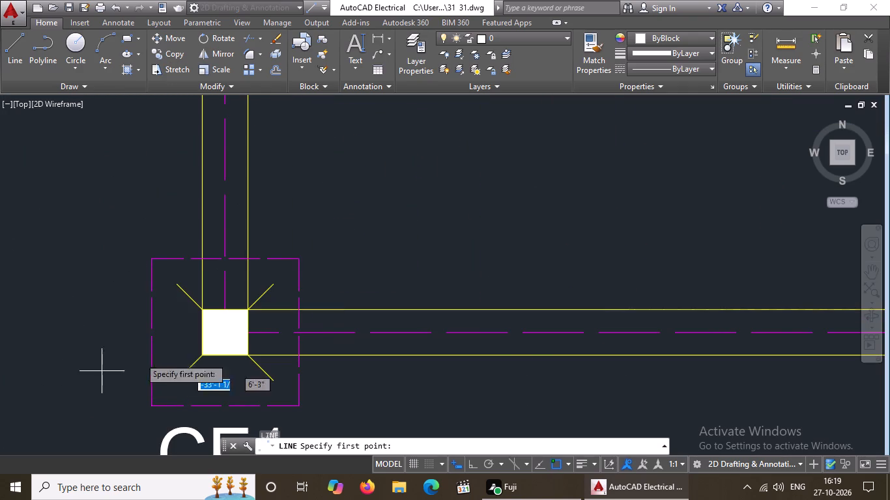
pyautogui.click(665, 38)
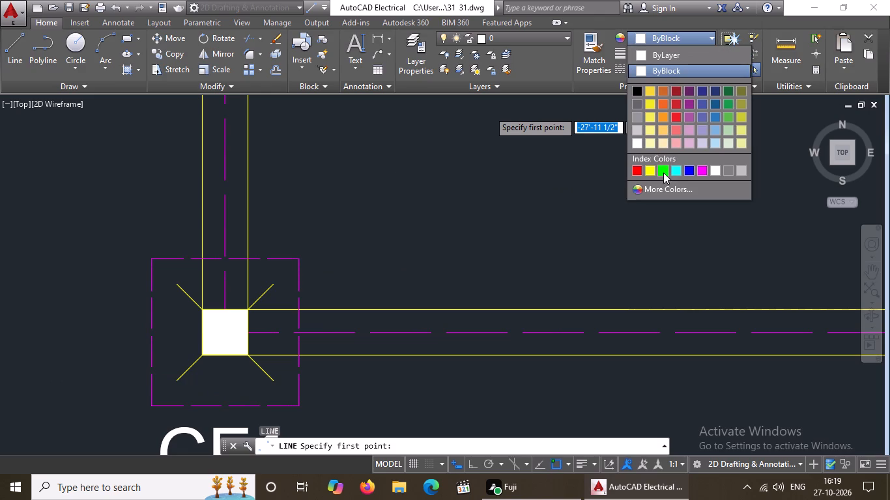
pyautogui.click(664, 169)
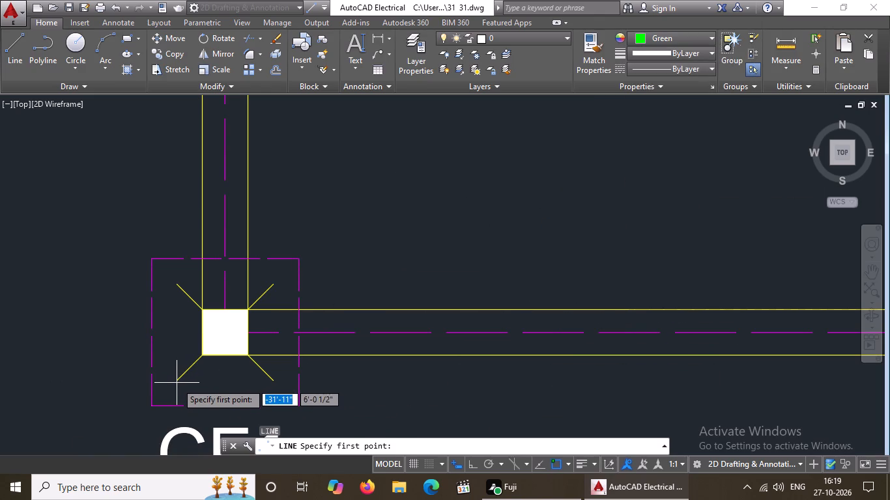
pyautogui.click(178, 378)
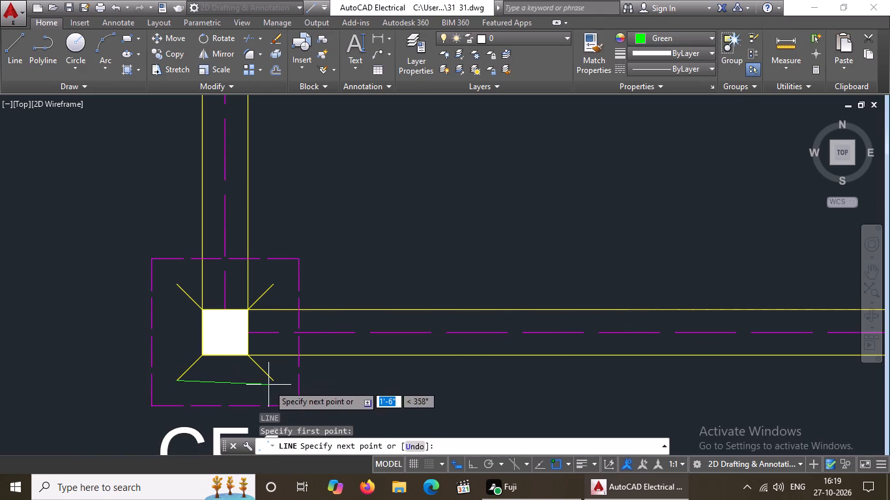
pyautogui.click(472, 464)
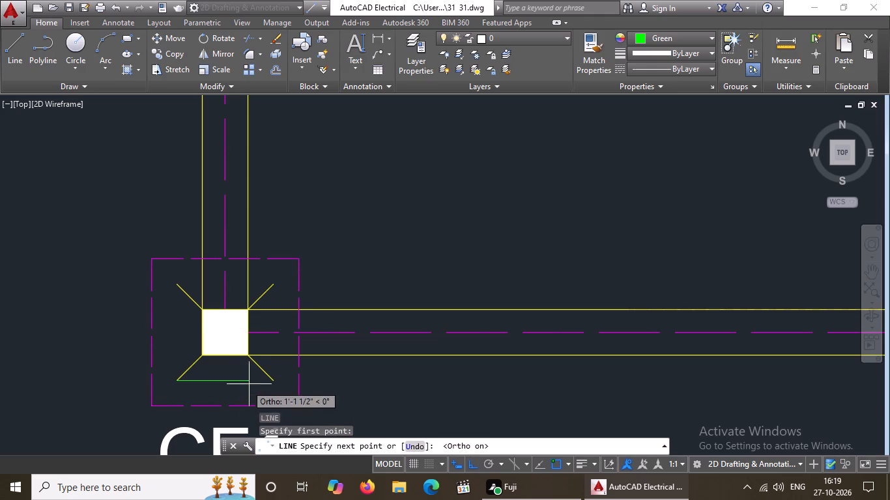
pyautogui.click(273, 378)
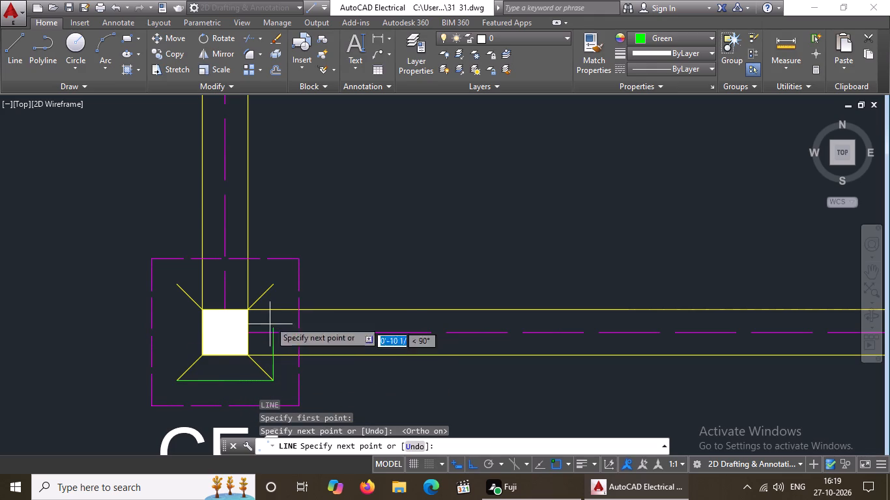
pyautogui.click(272, 283)
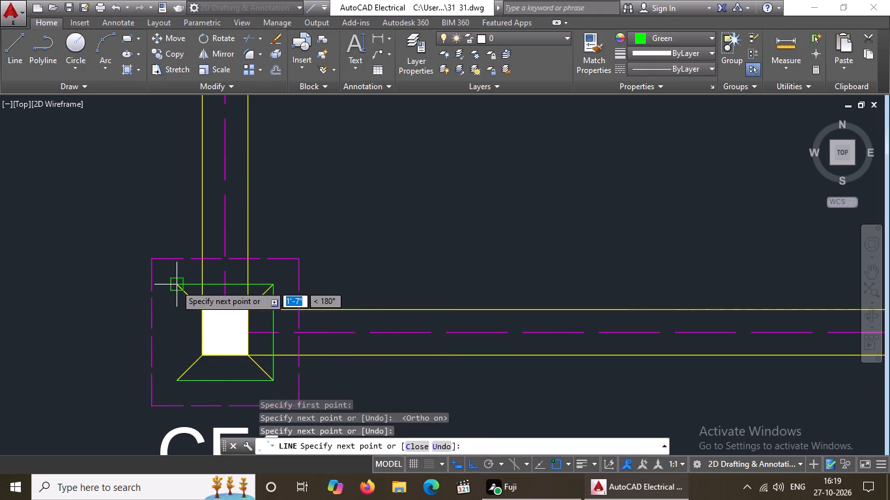
pyautogui.click(175, 284)
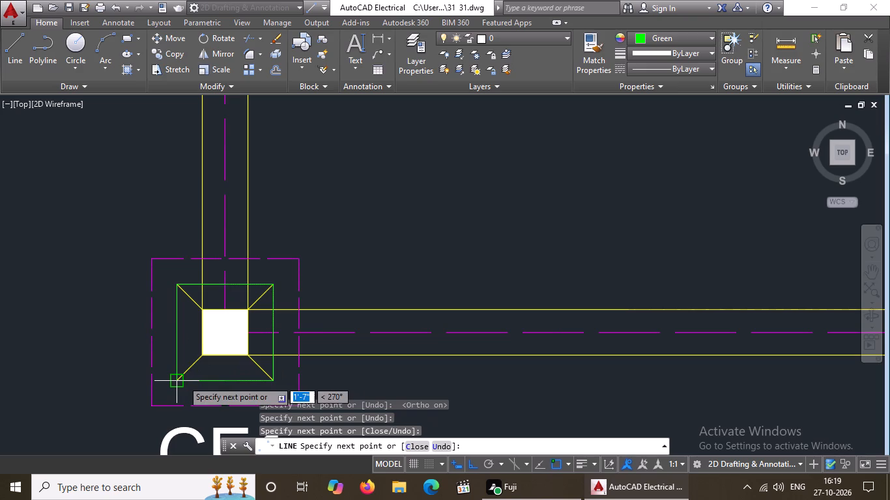
pyautogui.click(182, 380)
pyautogui.press('Escape')
pyautogui.press('Escape')
pyautogui.scroll(-3, 212, 303)
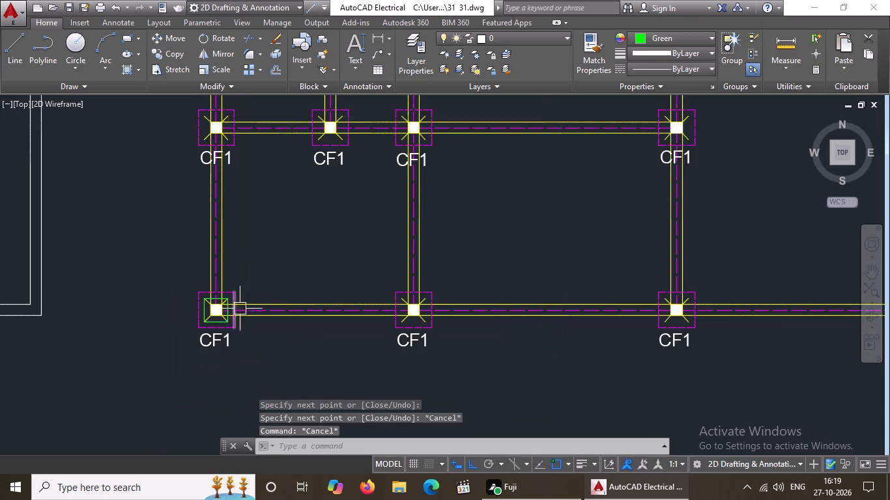
# Draw a 1'-7" green square with Line, joining the diagonals' outer ends at the second CF1 footing from the left in the plan's bottom row.
pyautogui.press('l')
pyautogui.press('Return')
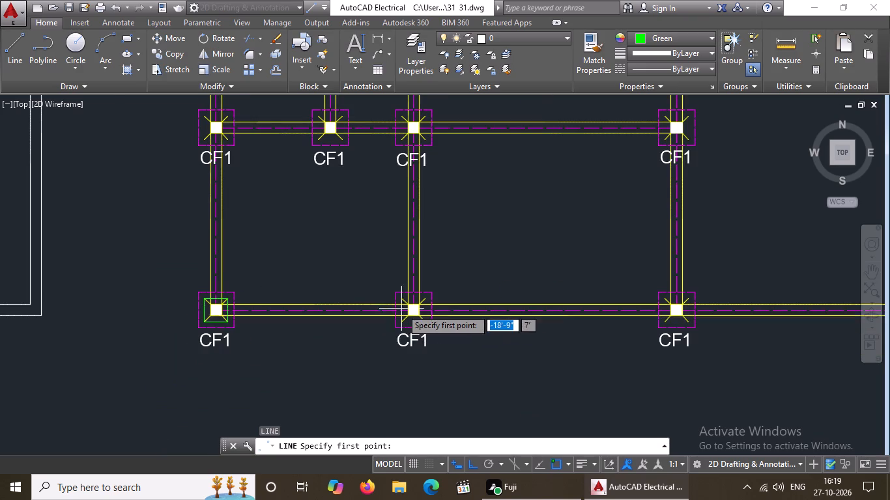
pyautogui.scroll(4, 405, 309)
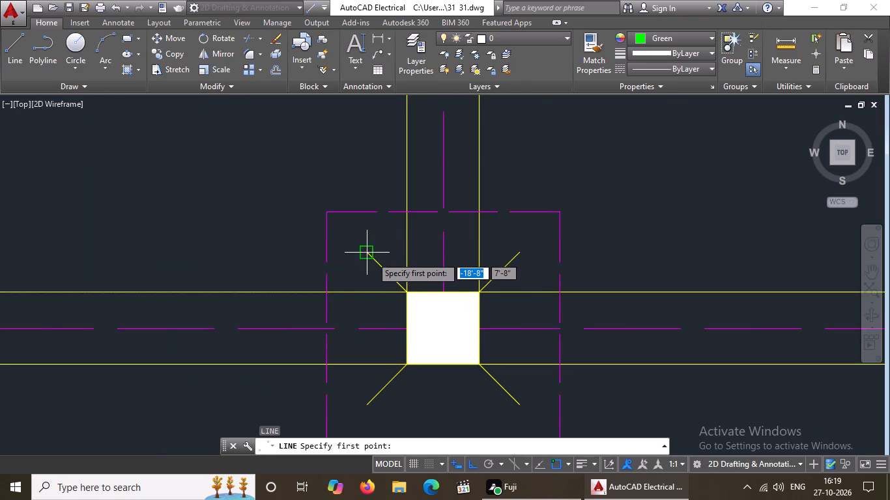
pyautogui.click(371, 256)
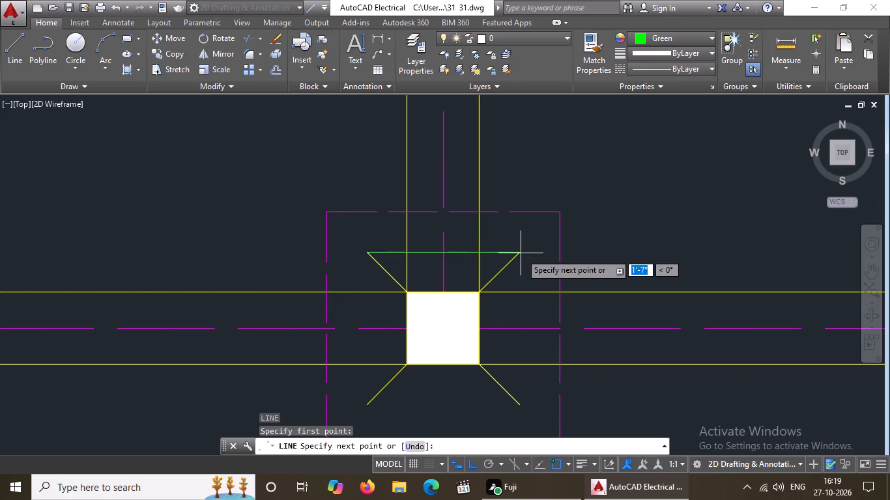
pyautogui.click(519, 253)
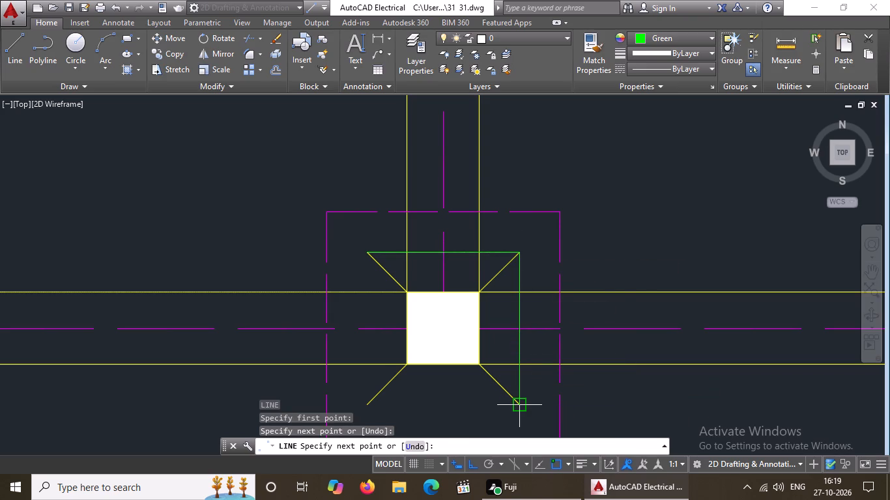
pyautogui.click(519, 404)
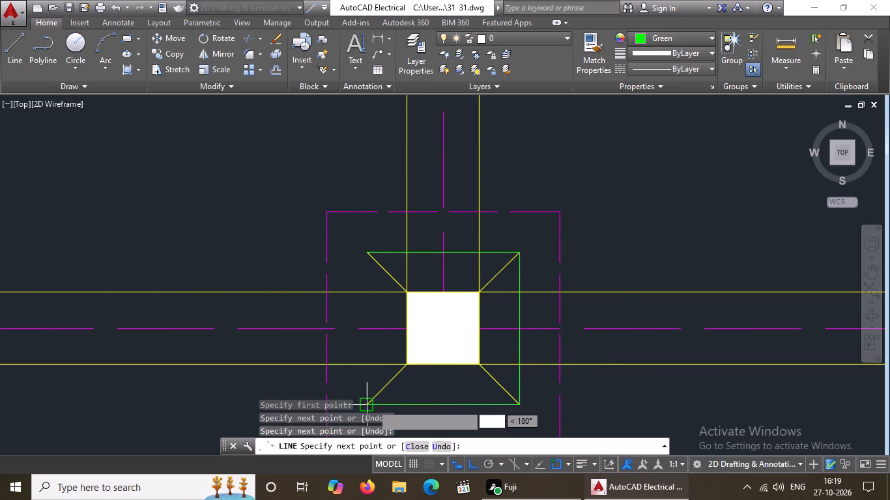
pyautogui.click(367, 401)
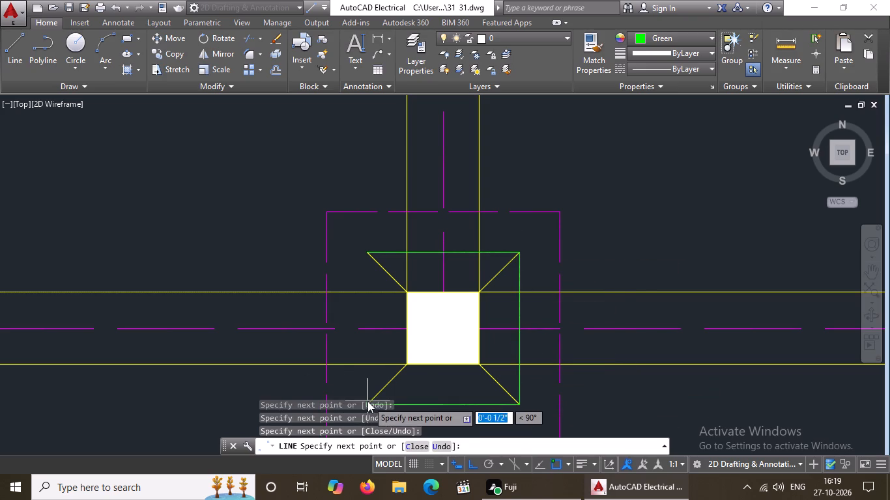
pyautogui.click(370, 255)
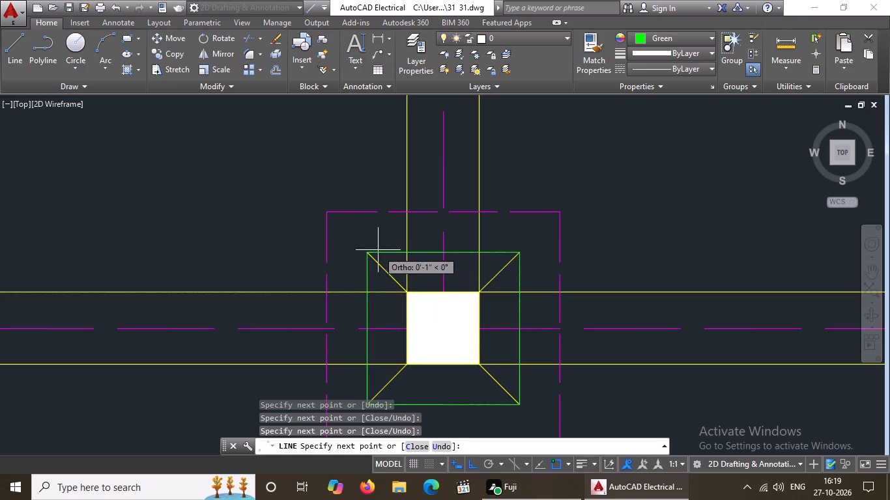
pyautogui.scroll(-5, 384, 244)
pyautogui.press('Escape')
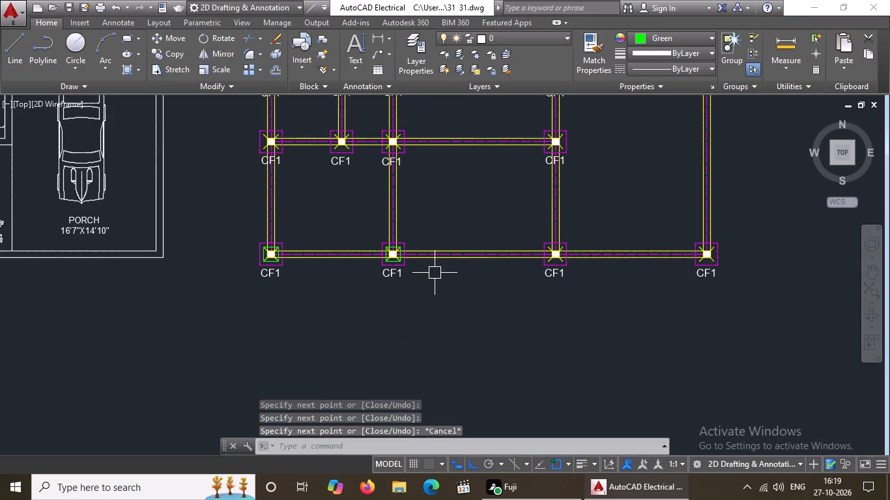
# Draw a 1'-7" green square with Line, joining the diagonals' outer ends at the third CF1 footing from the left in the plan's bottom row.
pyautogui.press('l')
pyautogui.press('Return')
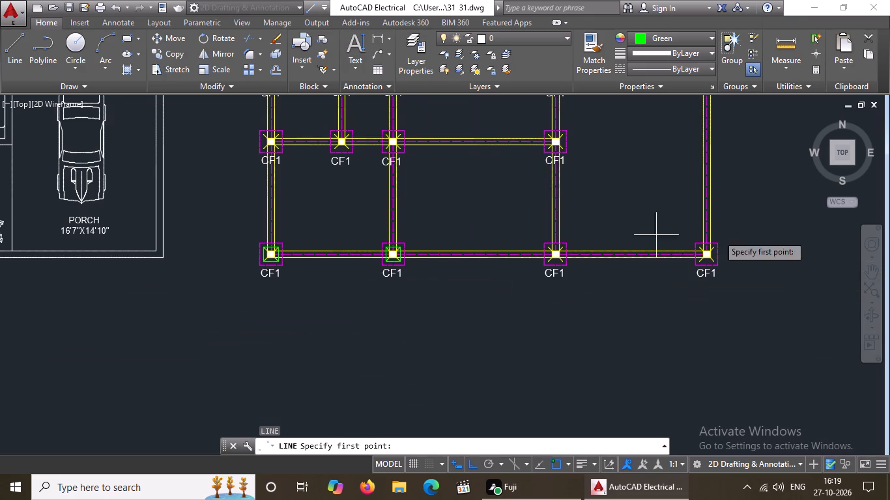
pyautogui.scroll(3, 542, 255)
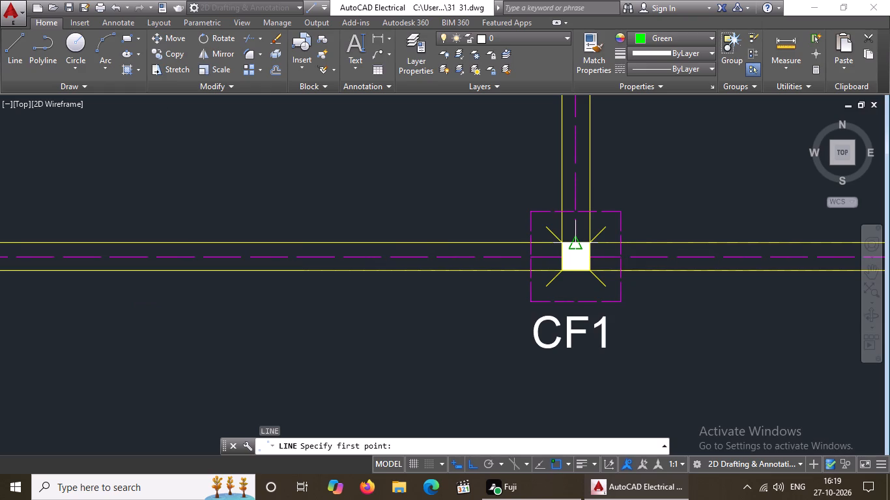
pyautogui.scroll(1, 571, 242)
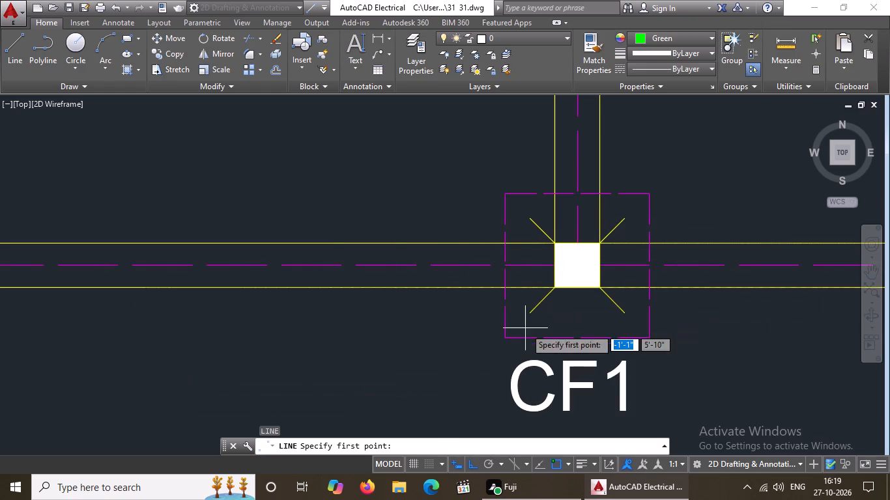
pyautogui.scroll(2, 581, 299)
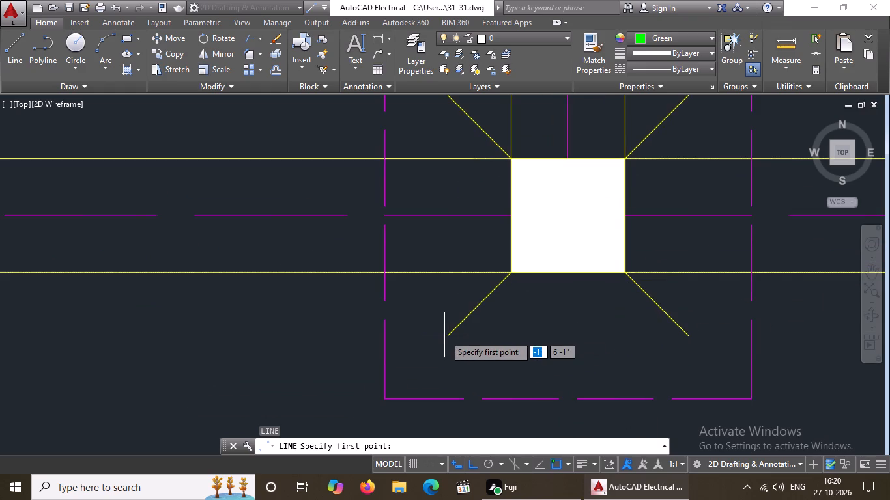
pyautogui.moveTo(451, 334); pyautogui.dragTo(472, 330)
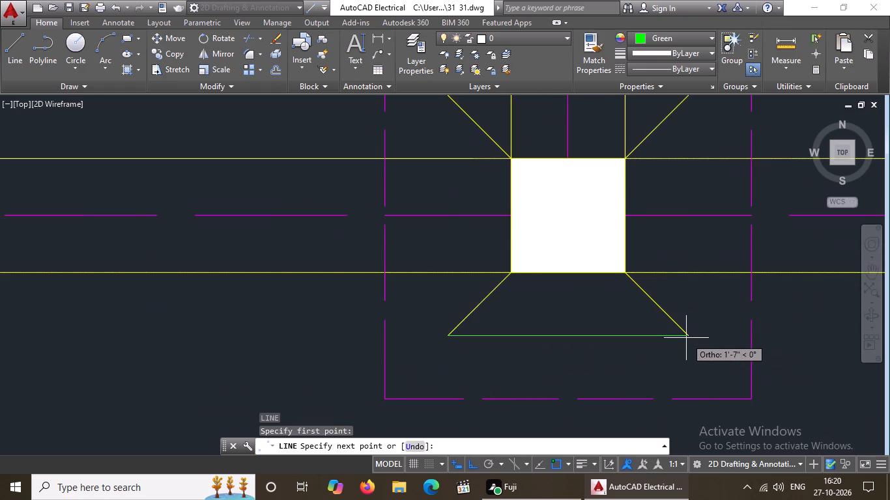
pyautogui.click(687, 335)
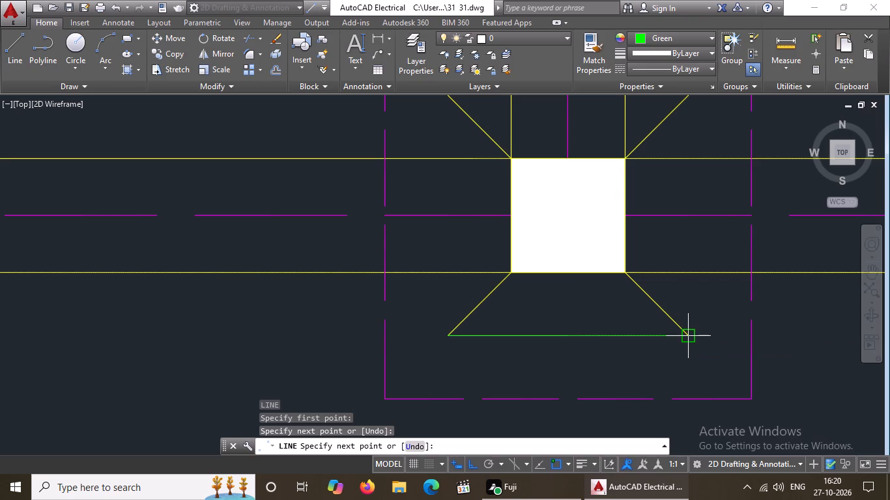
pyautogui.scroll(-2, 678, 339)
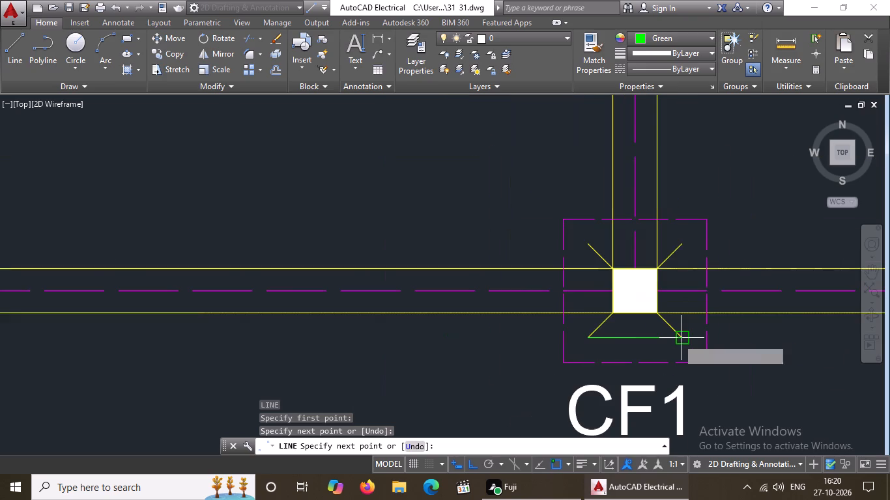
pyautogui.click(682, 243)
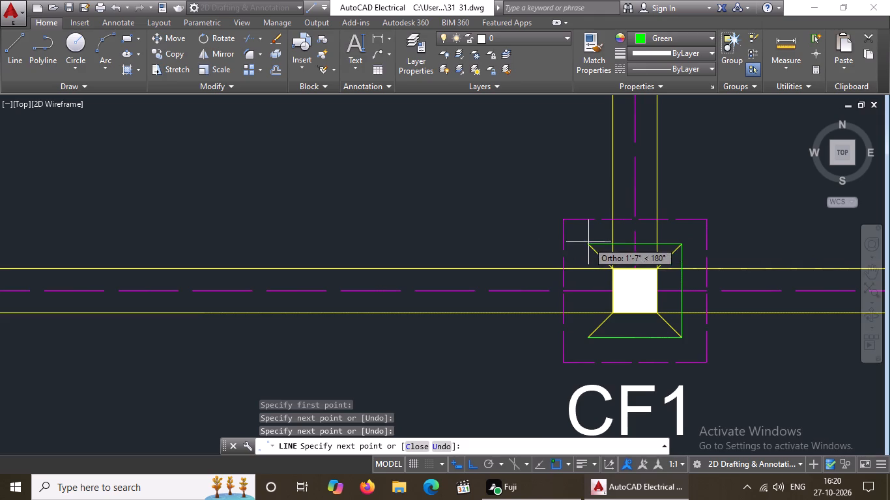
pyautogui.click(589, 245)
pyautogui.scroll(-3, 596, 266)
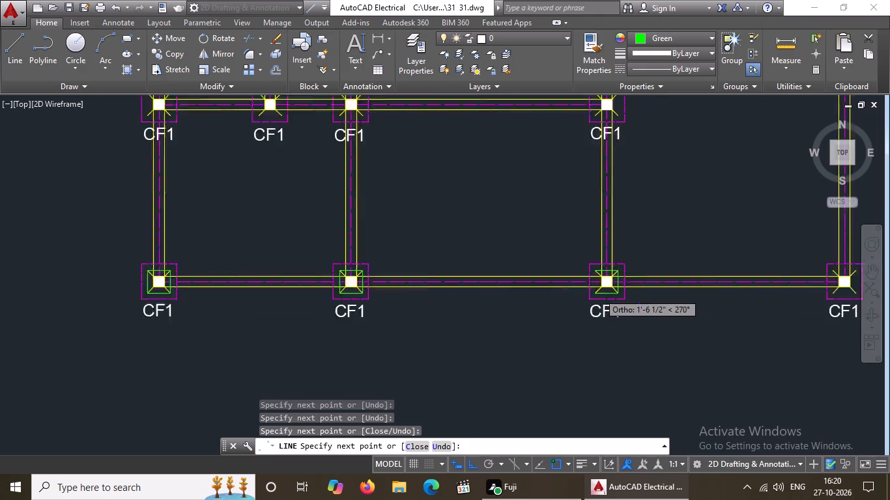
pyautogui.scroll(-1, 599, 292)
pyautogui.scroll(3, 599, 292)
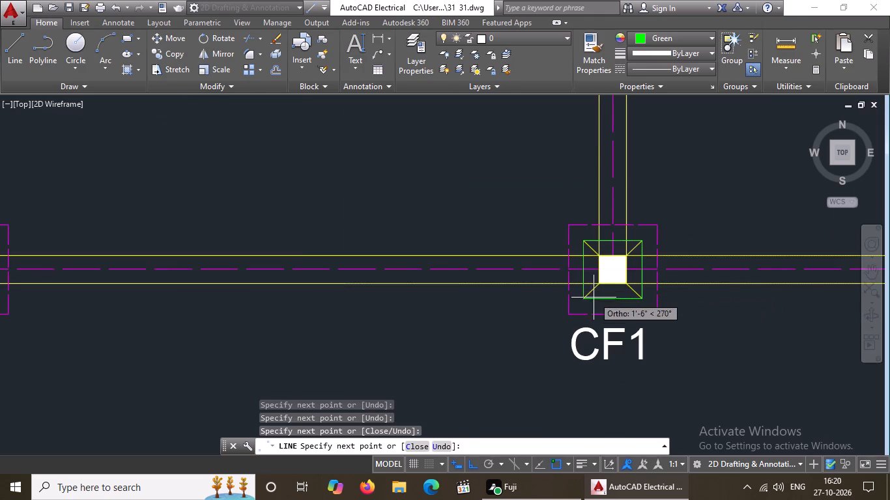
pyautogui.click(583, 299)
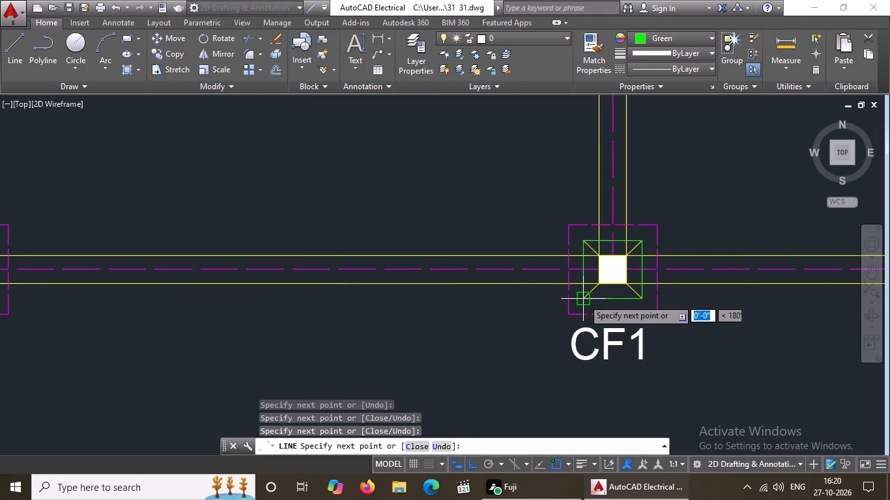
pyautogui.press('Escape')
# Draw a 1'-7" green square with Line, joining the diagonals' outer ends at the plan's lower-right corner CF1 footing.
pyautogui.press('l')
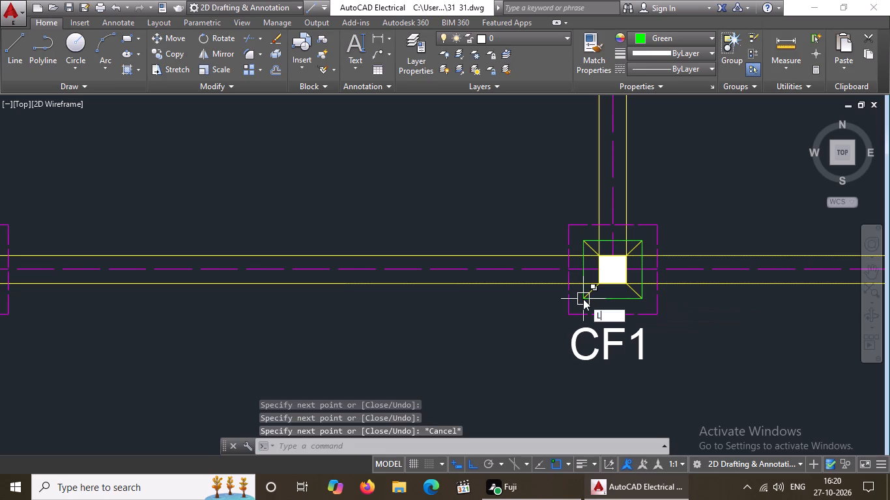
pyautogui.press('Return')
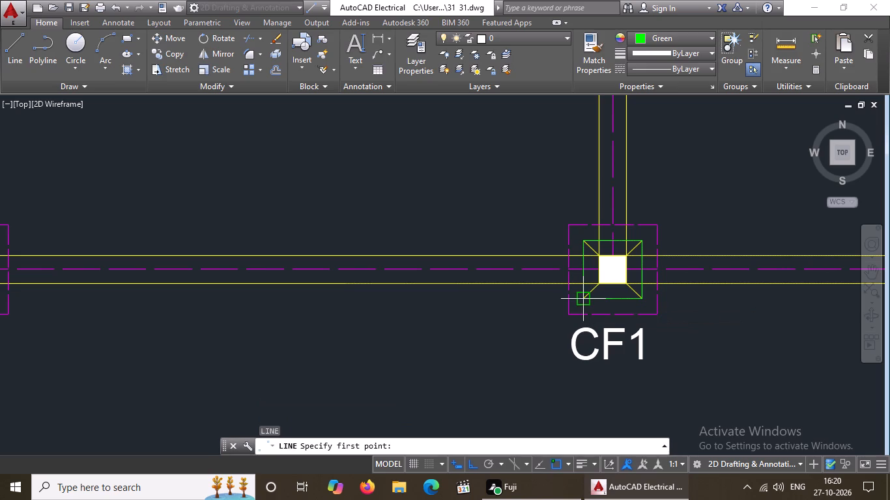
pyautogui.scroll(-3, 541, 242)
pyautogui.scroll(3, 728, 246)
pyautogui.scroll(2, 635, 254)
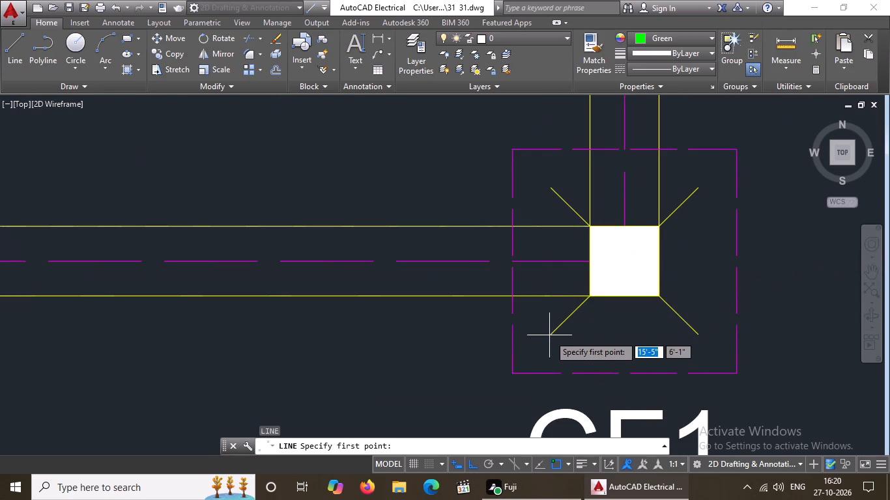
pyautogui.moveTo(551, 336); pyautogui.dragTo(558, 336)
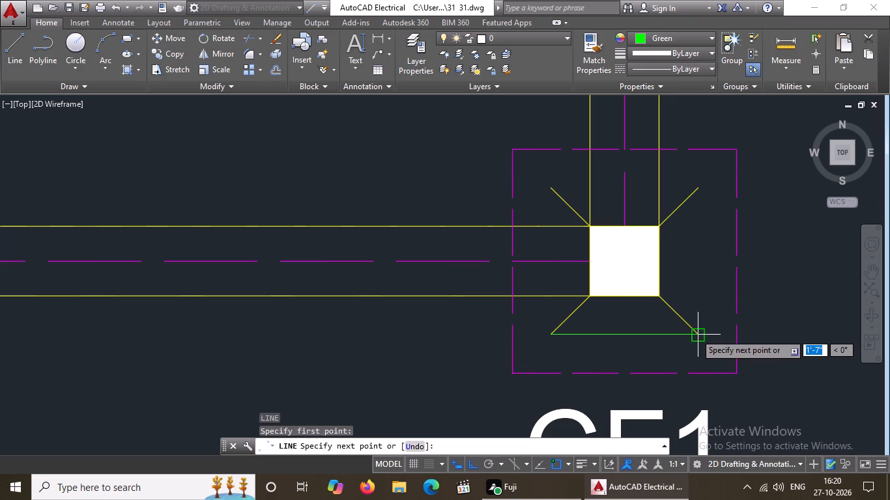
pyautogui.click(695, 333)
pyautogui.click(696, 188)
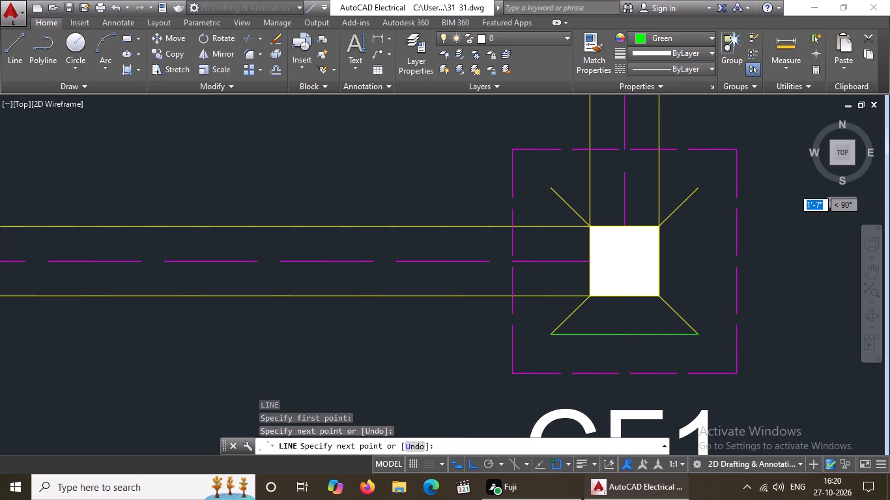
pyautogui.click(551, 191)
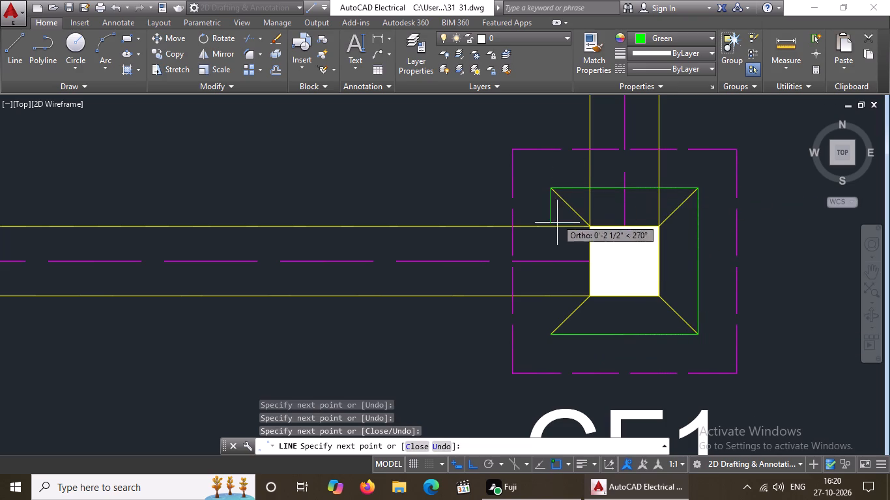
pyautogui.click(554, 337)
pyautogui.press('Escape')
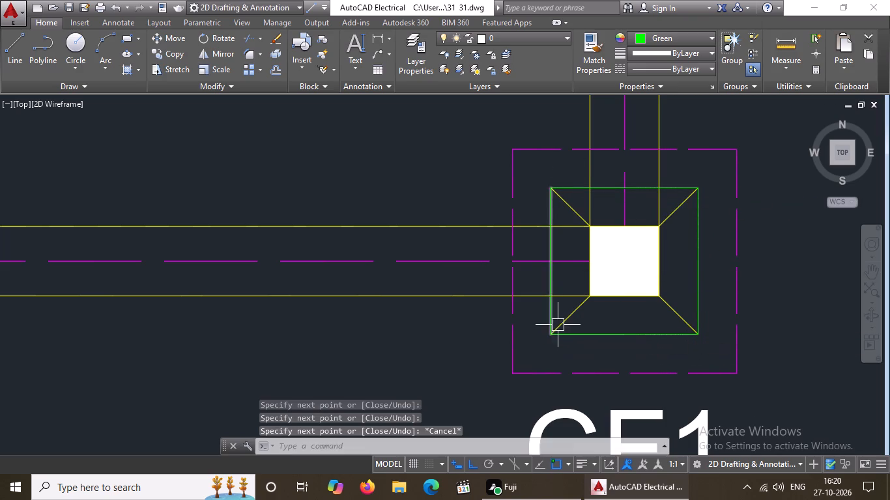
# Draw a 1'-7" green square with Line, joining the diagonals' outer ends at the rightmost CF1 footing in the row above the bottom row.
pyautogui.scroll(-6, 577, 279)
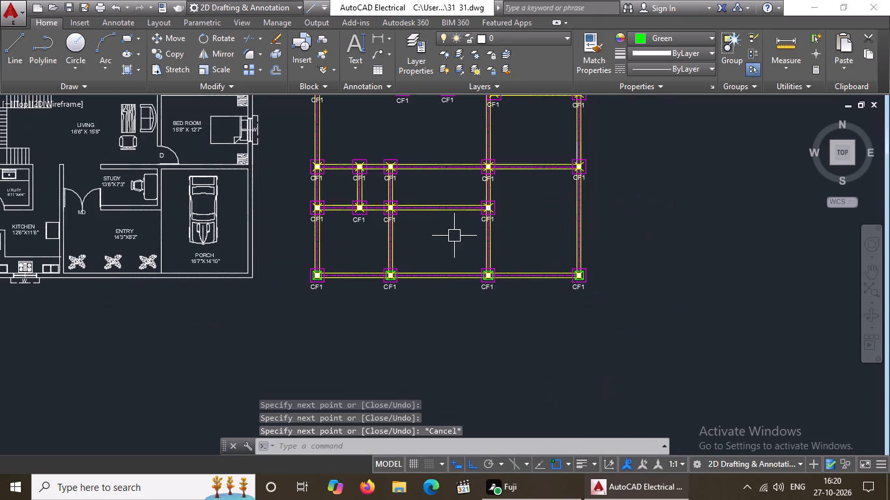
pyautogui.scroll(4, 466, 212)
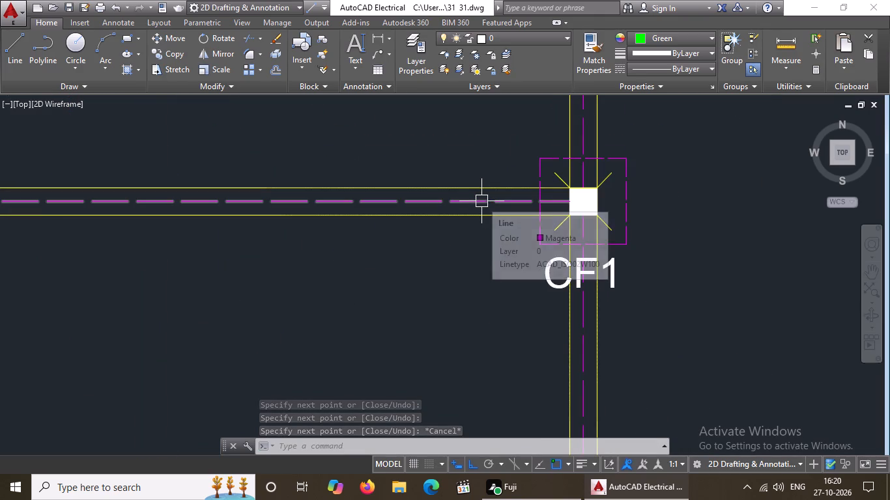
pyautogui.press('l')
pyautogui.press('Return')
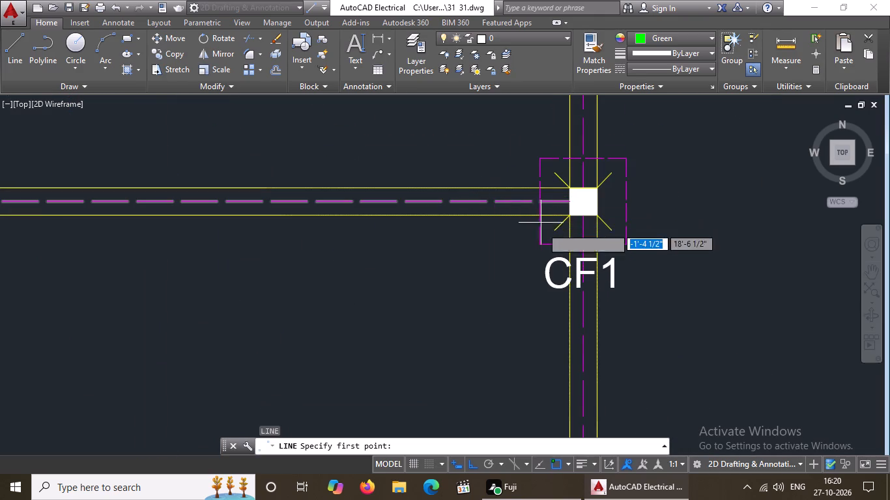
pyautogui.moveTo(556, 229); pyautogui.dragTo(565, 228)
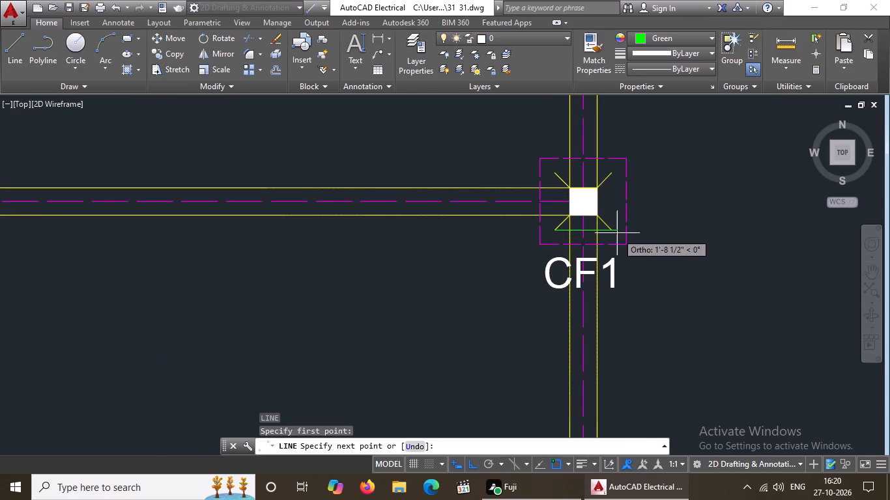
pyautogui.click(608, 227)
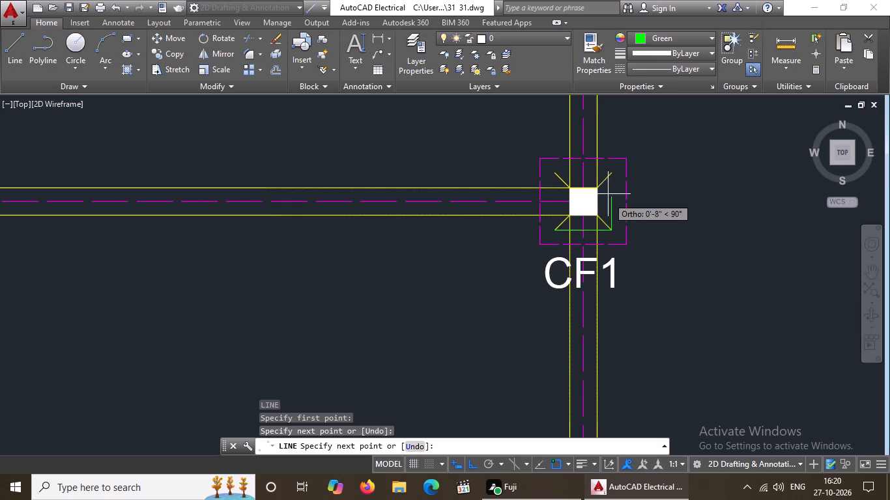
pyautogui.click(611, 171)
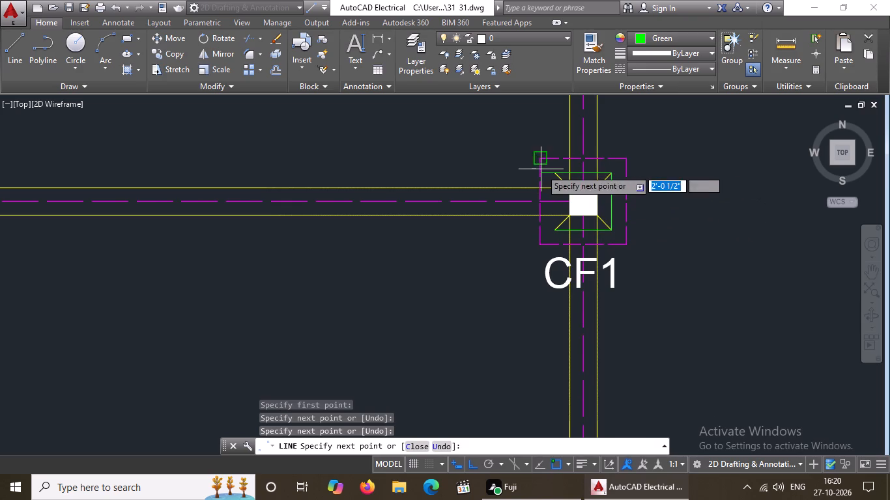
pyautogui.click(556, 173)
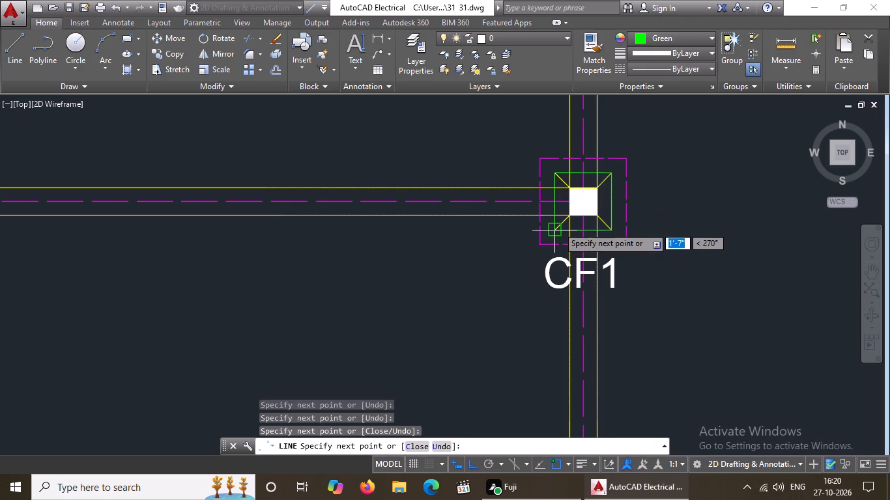
pyautogui.click(558, 226)
pyautogui.scroll(-3, 618, 202)
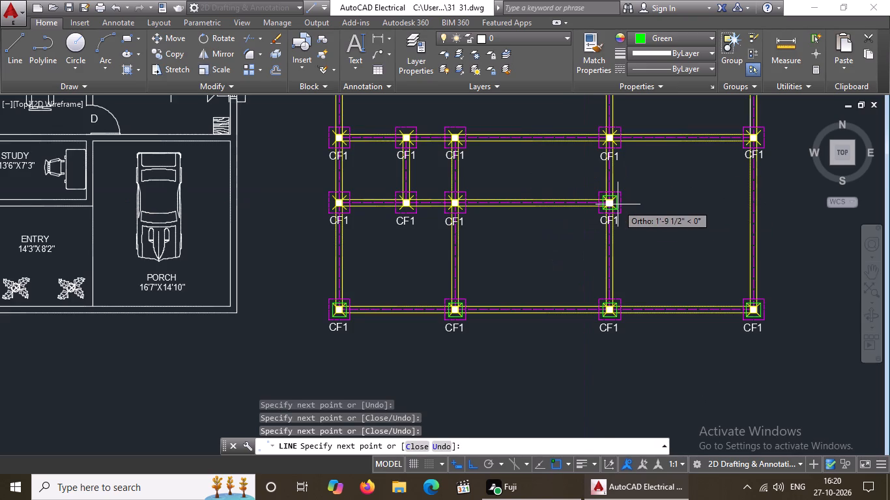
pyautogui.press('Escape')
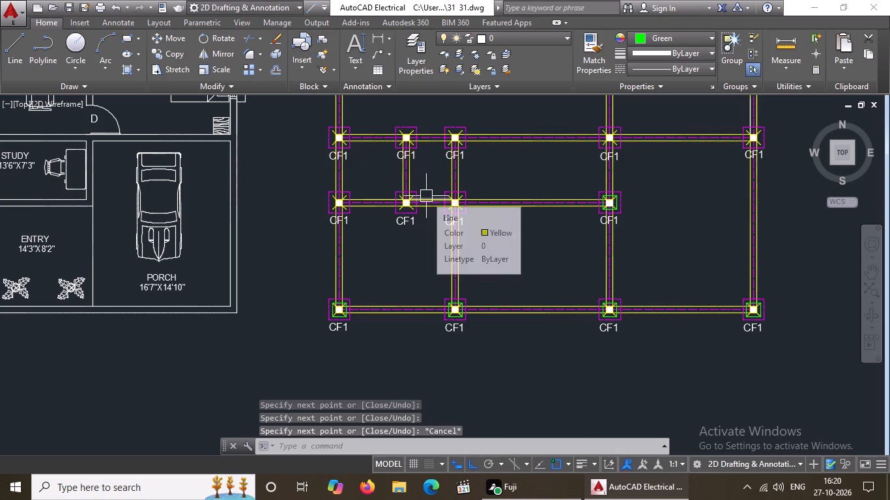
# Draw a 1'-7" green square with Line, joining the diagonals' outer ends at the third CF1 footing from the left in the row above the bottom row.
pyautogui.scroll(3, 425, 197)
pyautogui.scroll(-4, 437, 194)
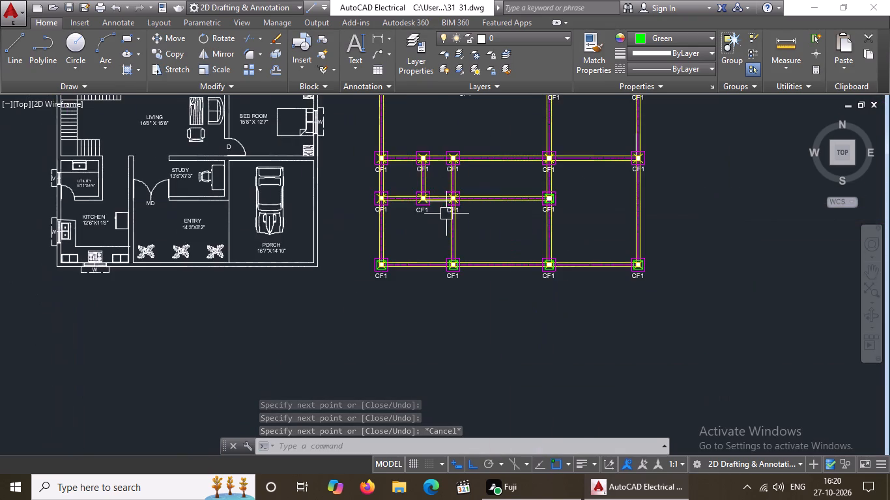
pyautogui.scroll(2, 442, 232)
pyautogui.scroll(-2, 442, 232)
pyautogui.scroll(1, 506, 225)
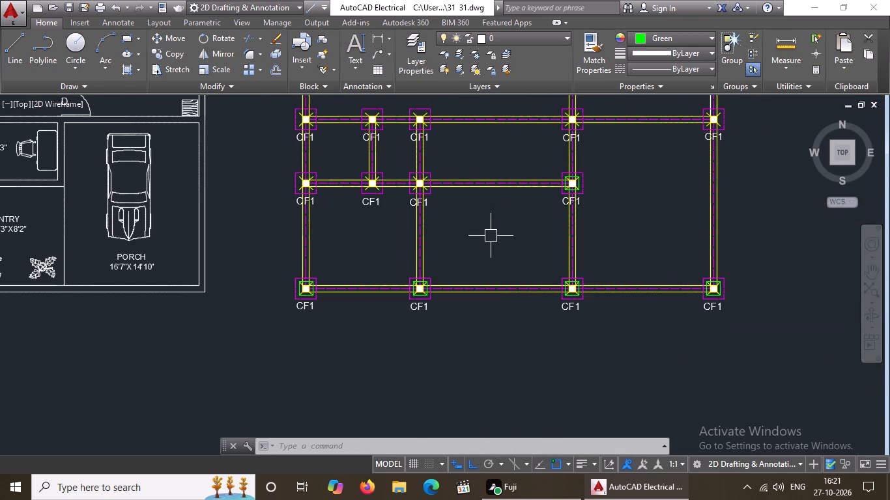
pyautogui.scroll(2, 407, 226)
pyautogui.press('l')
pyautogui.press('Return')
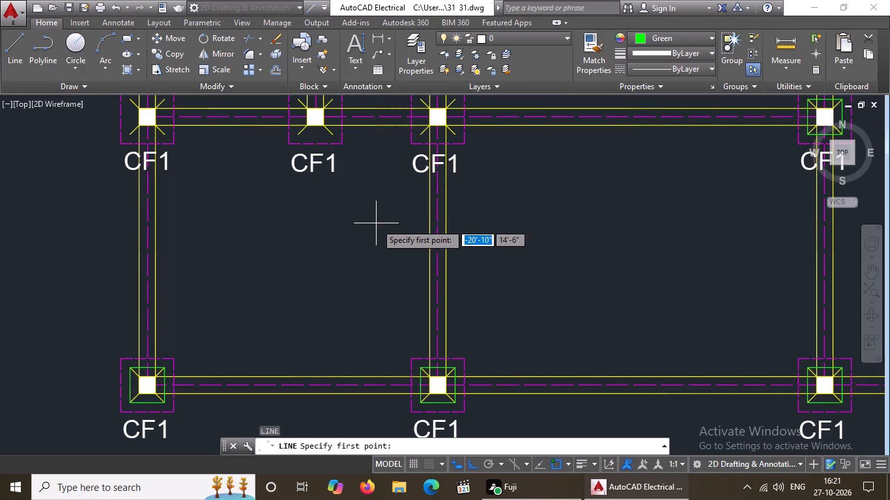
pyautogui.scroll(-2, 380, 234)
pyautogui.scroll(5, 401, 188)
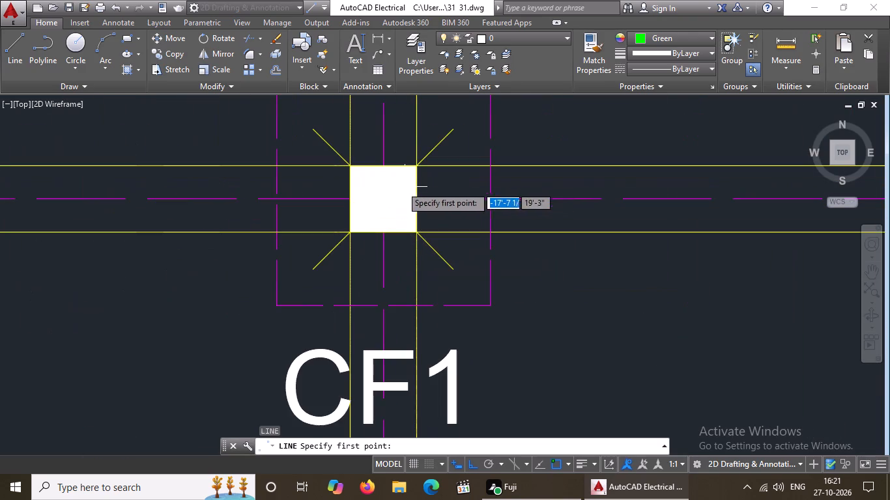
pyautogui.click(316, 132)
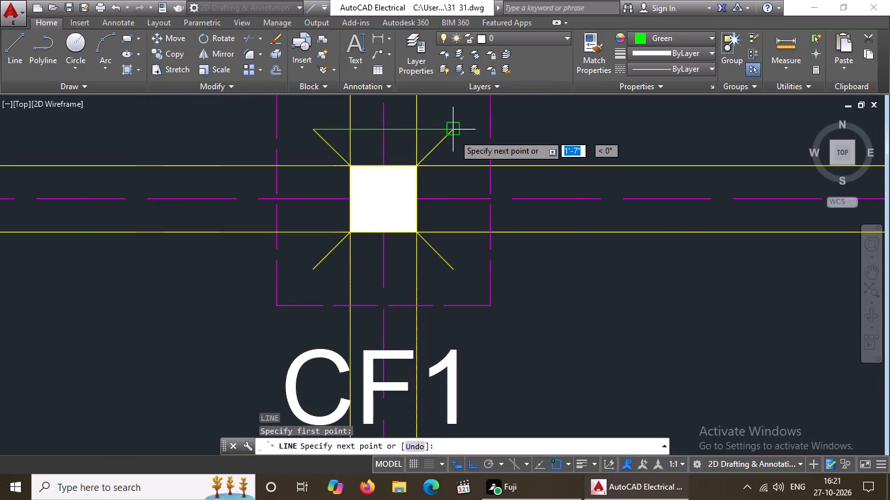
pyautogui.click(454, 134)
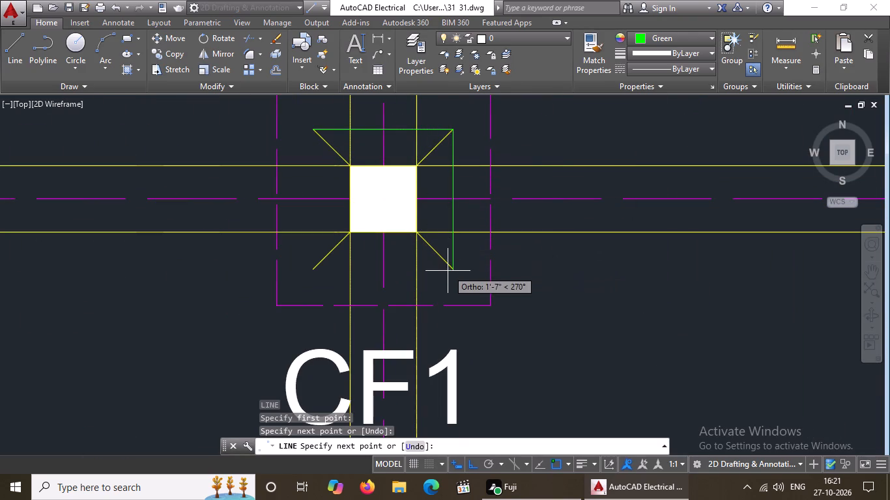
pyautogui.click(452, 268)
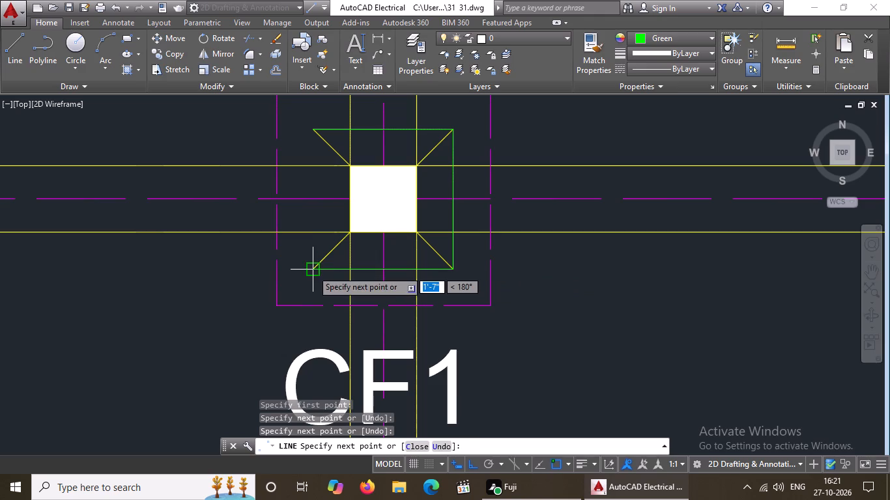
pyautogui.click(312, 270)
pyautogui.click(314, 131)
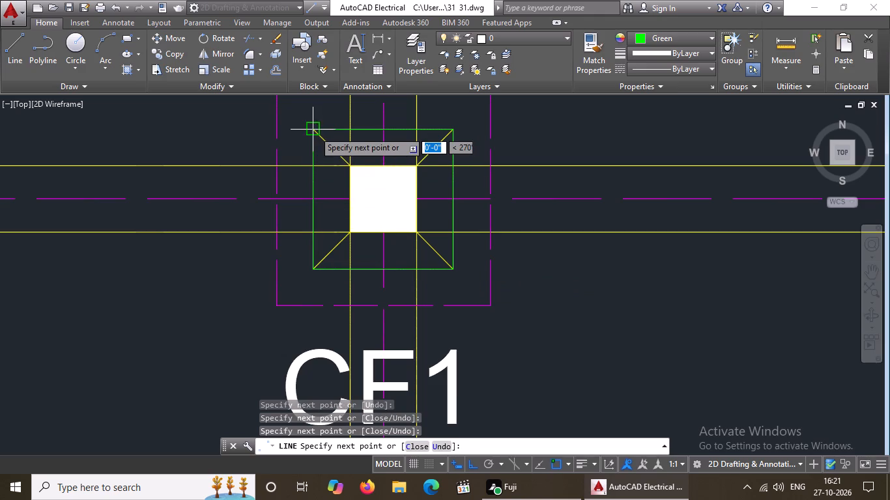
pyautogui.press('Return')
# Draw a 1'-7" green square with Line, joining the diagonals' outer ends at the second CF1 footing from the left in the row above the bottom row.
pyautogui.press('l')
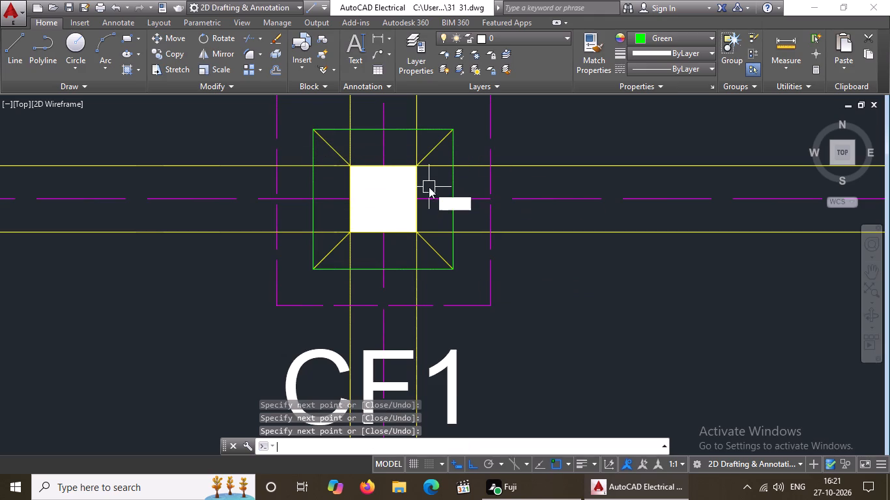
pyautogui.press('Return')
pyautogui.scroll(-4, 461, 294)
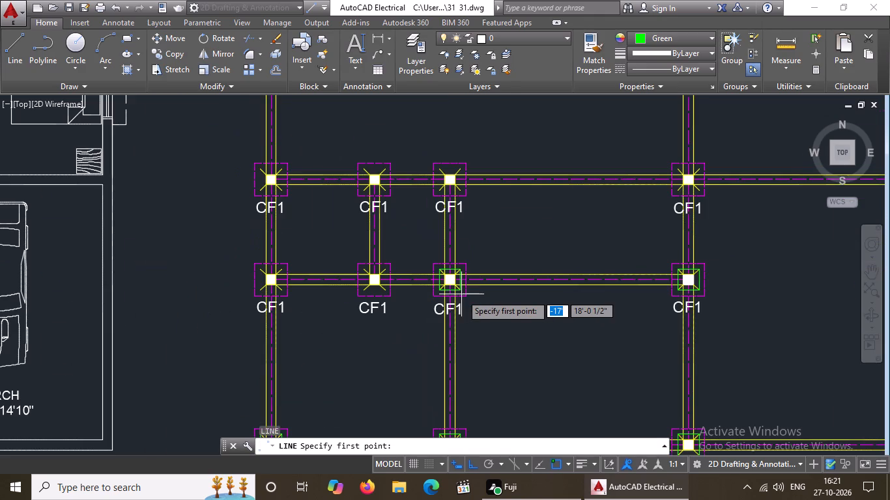
pyautogui.scroll(-2, 501, 280)
pyautogui.scroll(1, 456, 289)
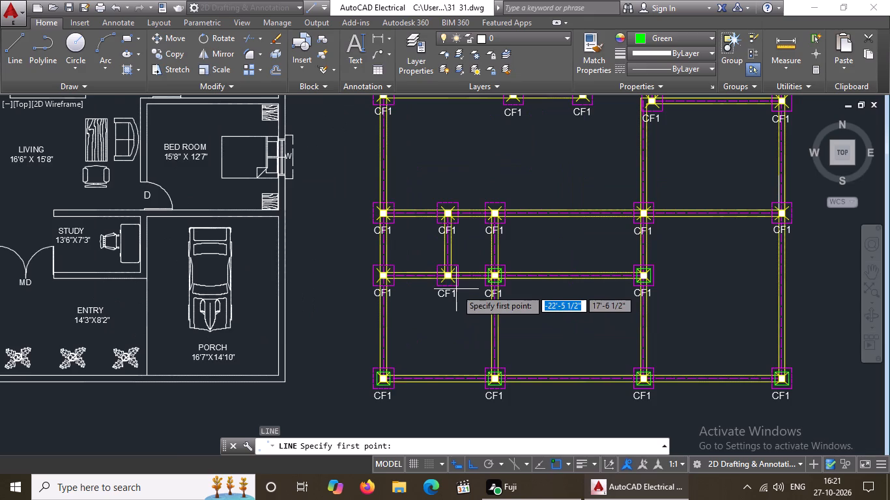
pyautogui.scroll(3, 447, 233)
pyautogui.click(423, 379)
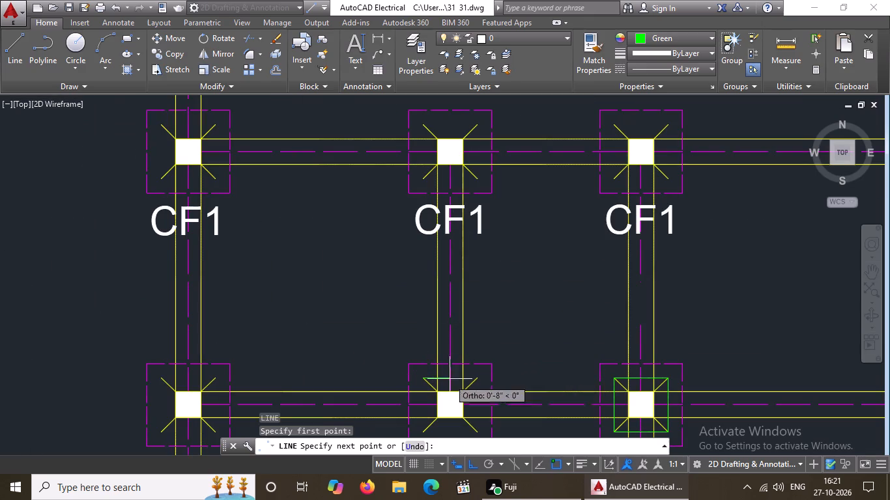
pyautogui.click(475, 379)
pyautogui.scroll(-3, 476, 373)
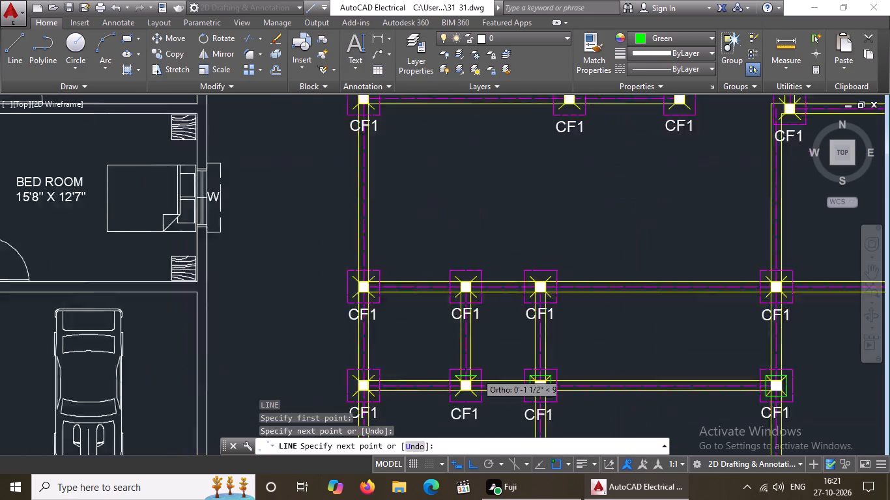
pyautogui.scroll(-1, 476, 373)
pyautogui.scroll(6, 478, 387)
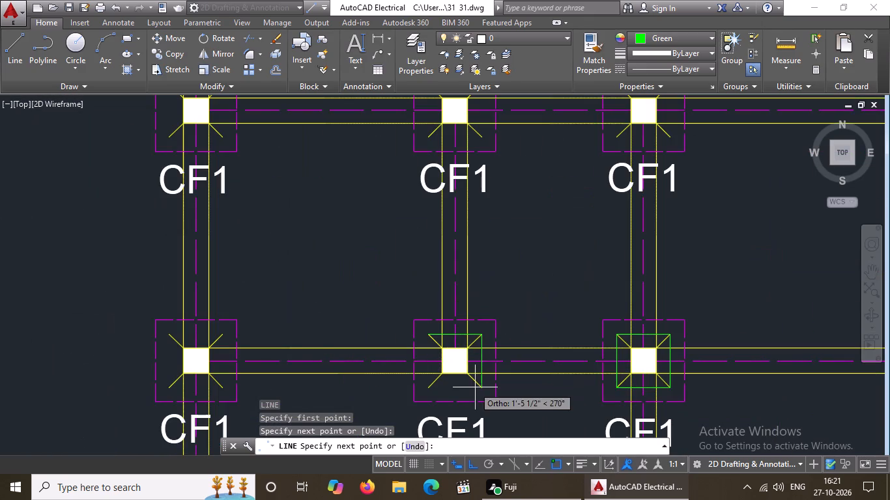
pyautogui.click(480, 385)
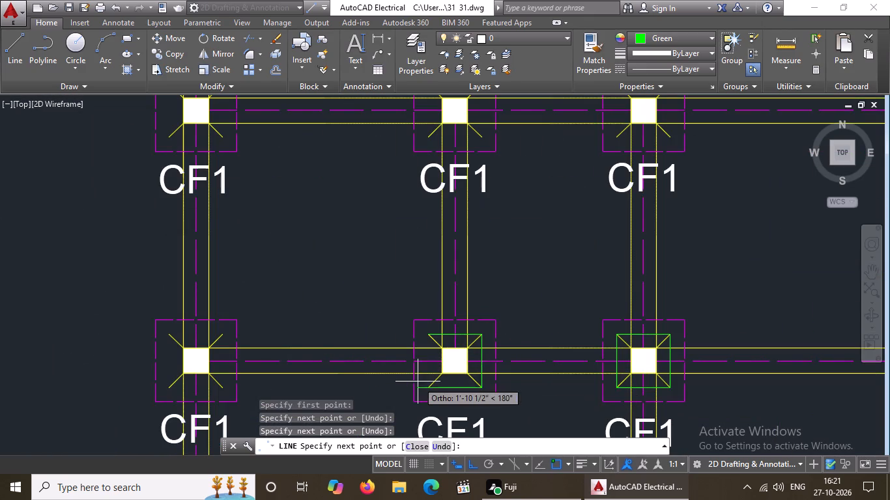
pyautogui.click(430, 387)
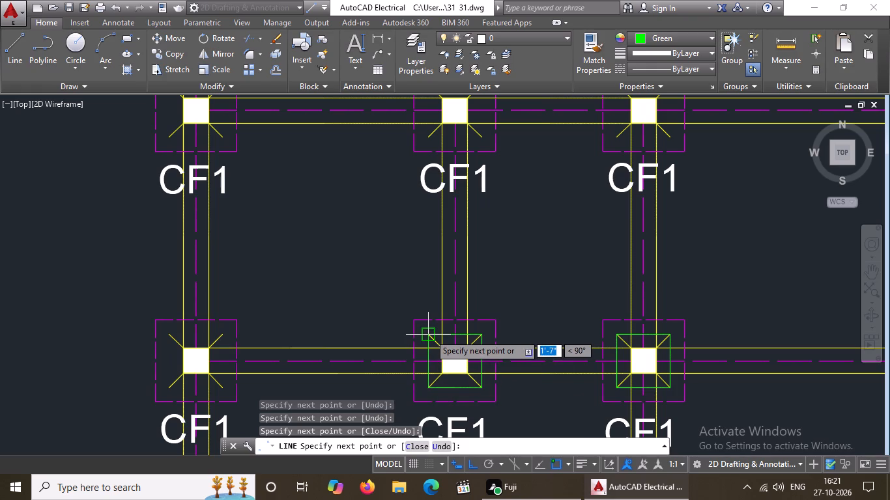
pyautogui.click(429, 334)
pyautogui.scroll(-3, 453, 309)
pyautogui.press('Return')
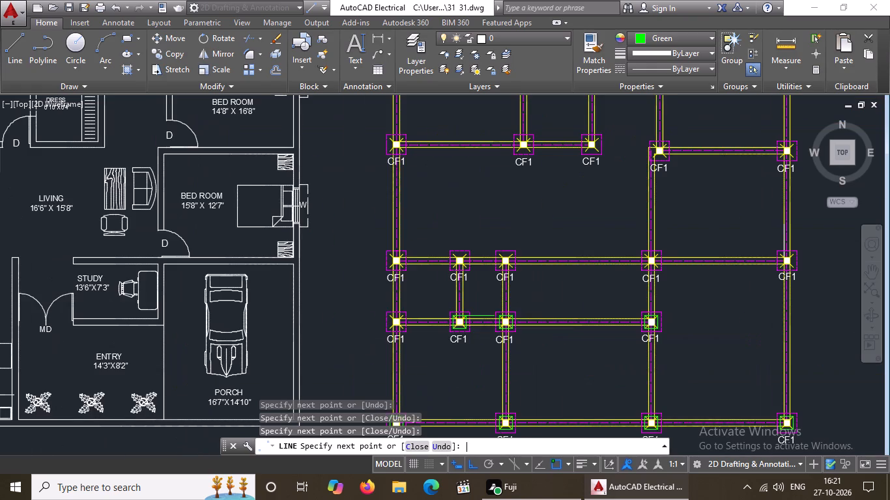
# Draw a 1'-7" green square with Line, joining the diagonals' outer ends at the leftmost CF1 footing in the row above the bottom row.
pyautogui.press('l')
pyautogui.press('Return')
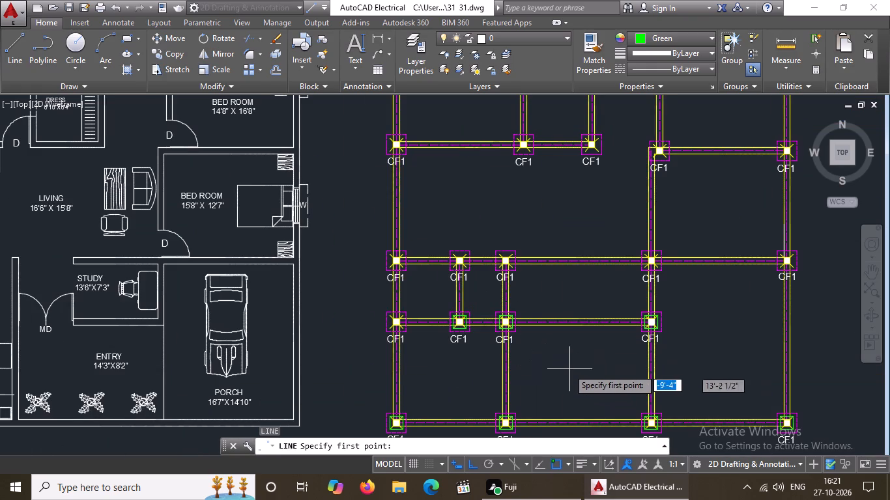
pyautogui.scroll(3, 403, 351)
pyautogui.scroll(2, 303, 265)
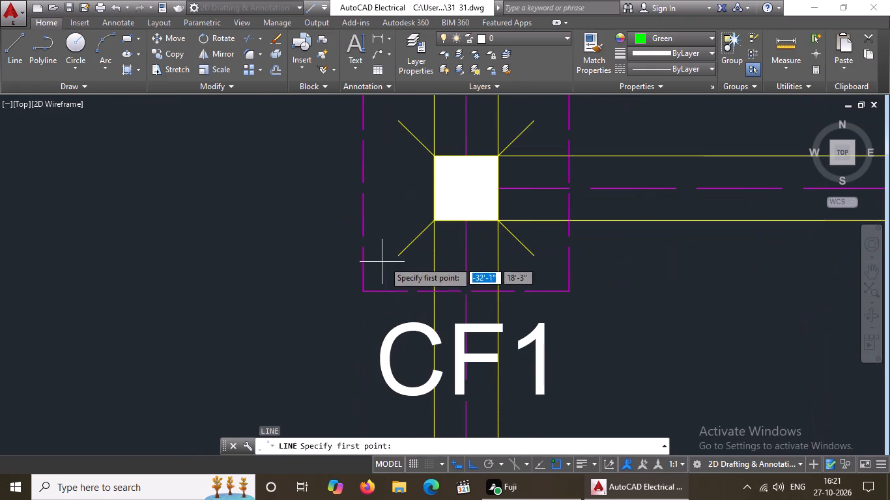
pyautogui.click(399, 255)
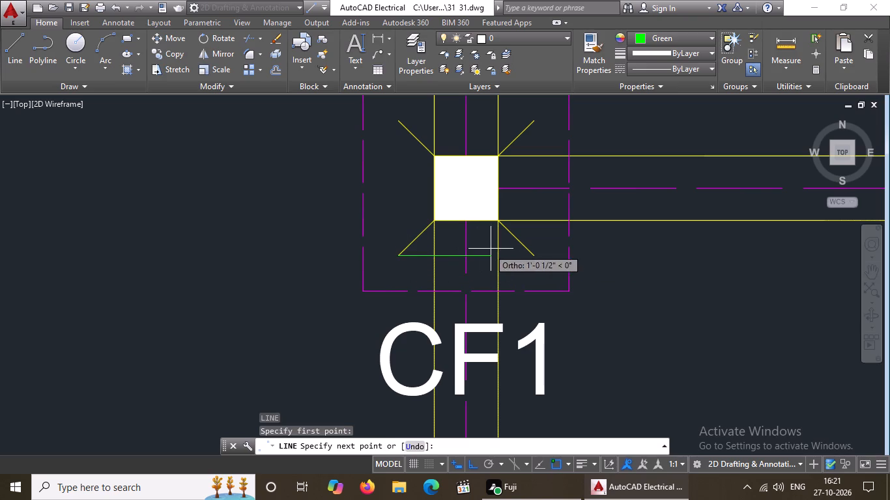
pyautogui.click(532, 255)
pyautogui.scroll(-2, 532, 254)
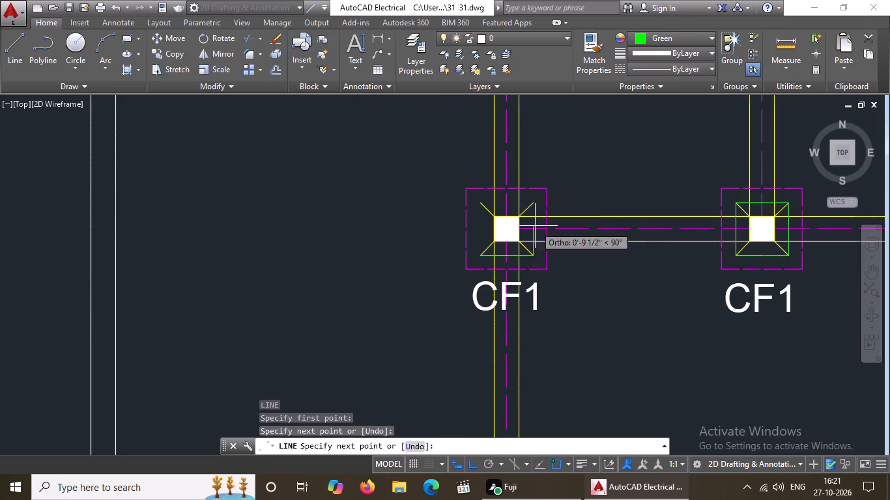
pyautogui.scroll(2, 533, 200)
pyautogui.click(533, 205)
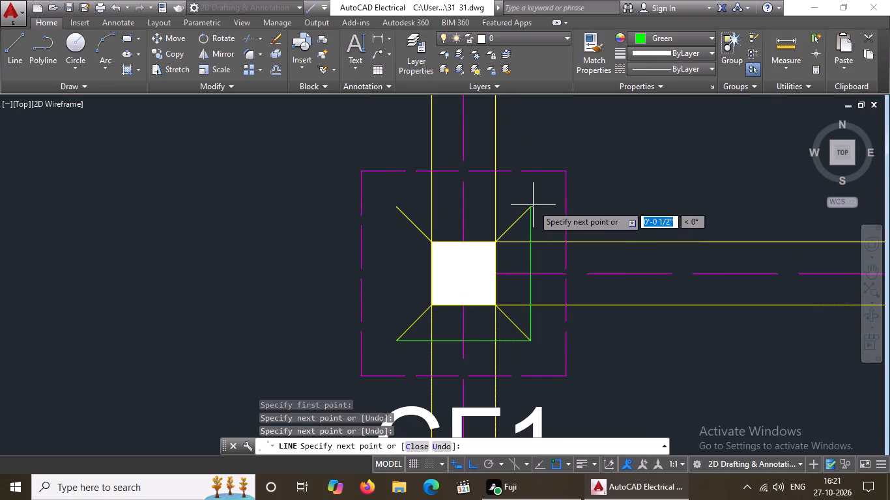
pyautogui.click(396, 206)
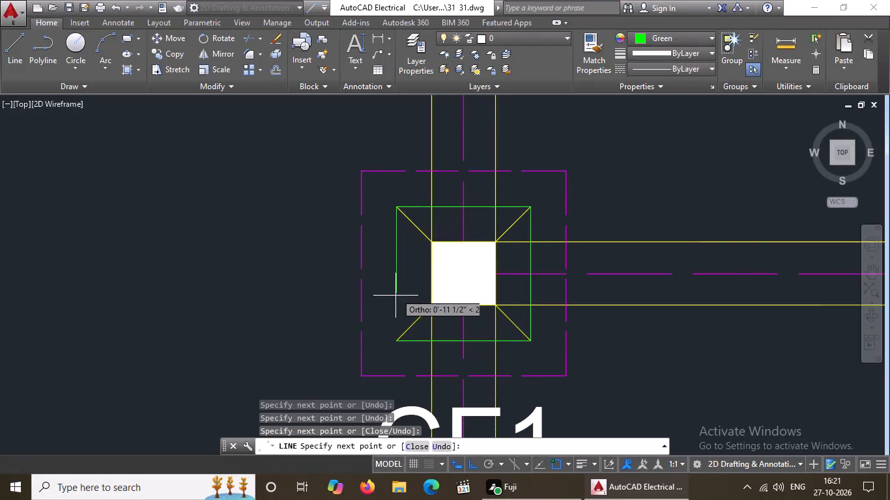
pyautogui.click(397, 341)
pyautogui.scroll(-5, 508, 286)
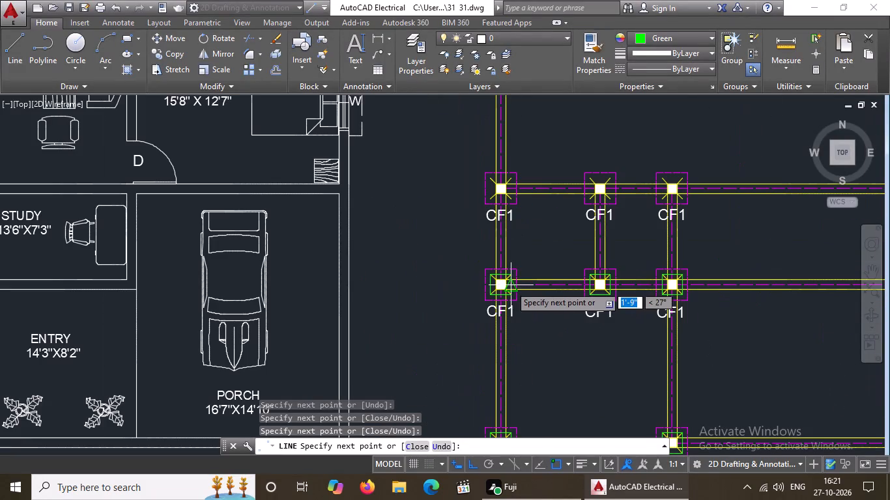
pyautogui.press('Return')
# Draw a 1'-7" green square with Line, joining the diagonals' outer ends at the leftmost CF1 footing in the third row from the bottom.
pyautogui.press('l')
pyautogui.press('Return')
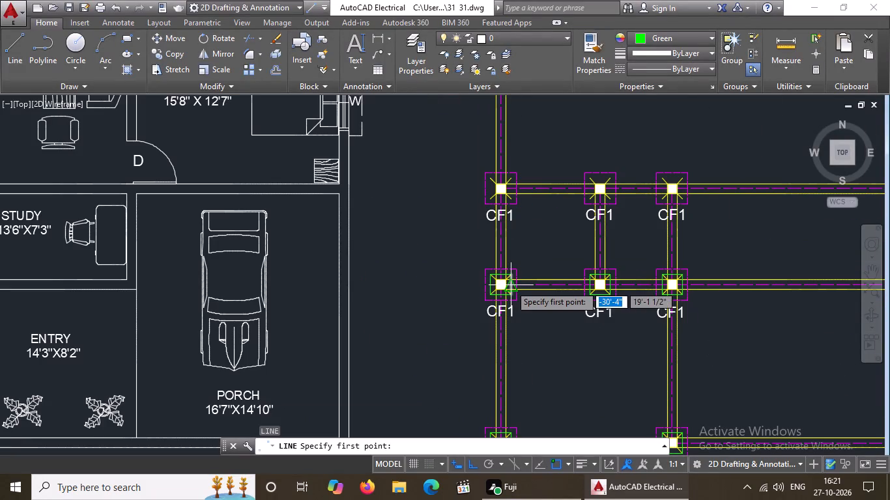
pyautogui.scroll(-2, 511, 284)
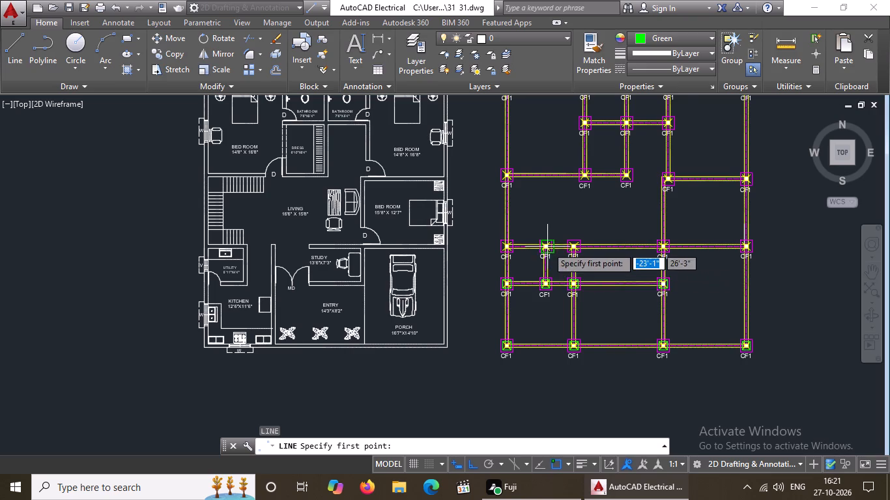
pyautogui.scroll(2, 547, 246)
pyautogui.scroll(3, 476, 229)
pyautogui.scroll(2, 335, 258)
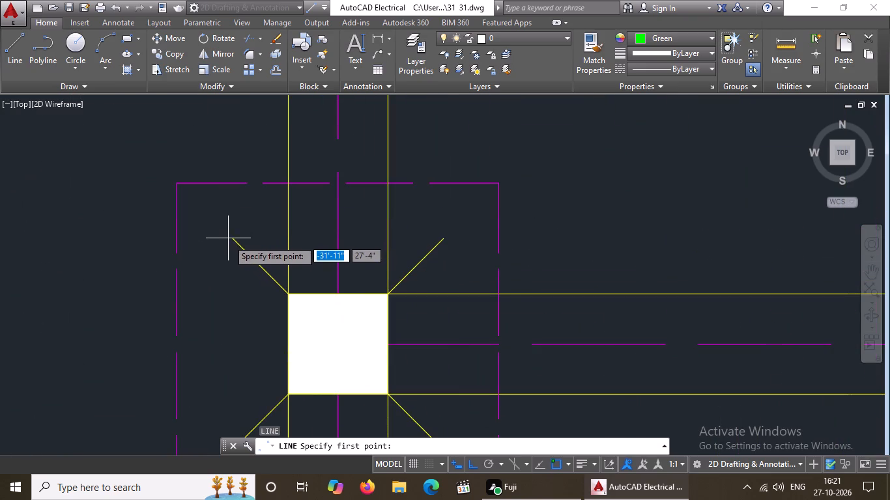
pyautogui.click(232, 239)
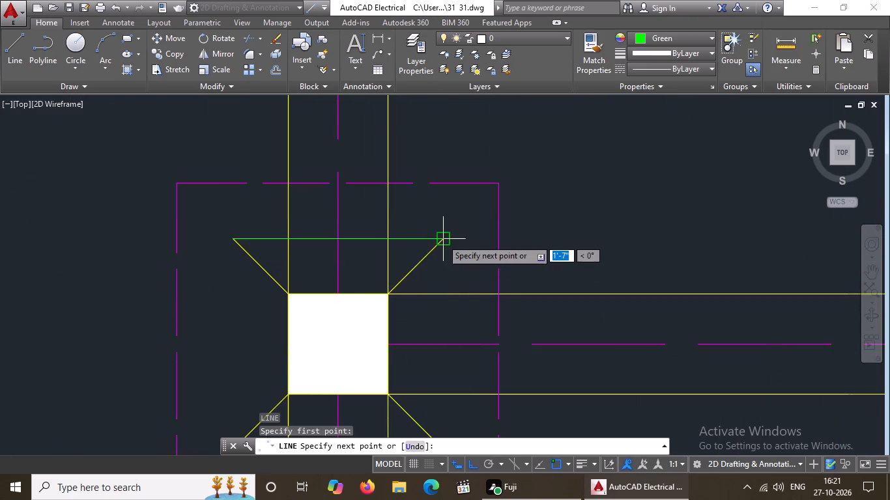
pyautogui.click(442, 239)
pyautogui.scroll(-4, 452, 334)
pyautogui.scroll(4, 442, 351)
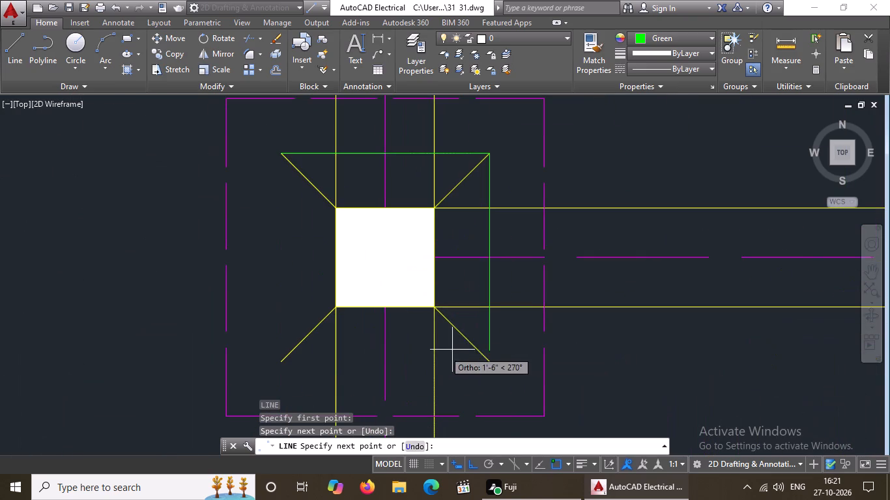
pyautogui.click(489, 359)
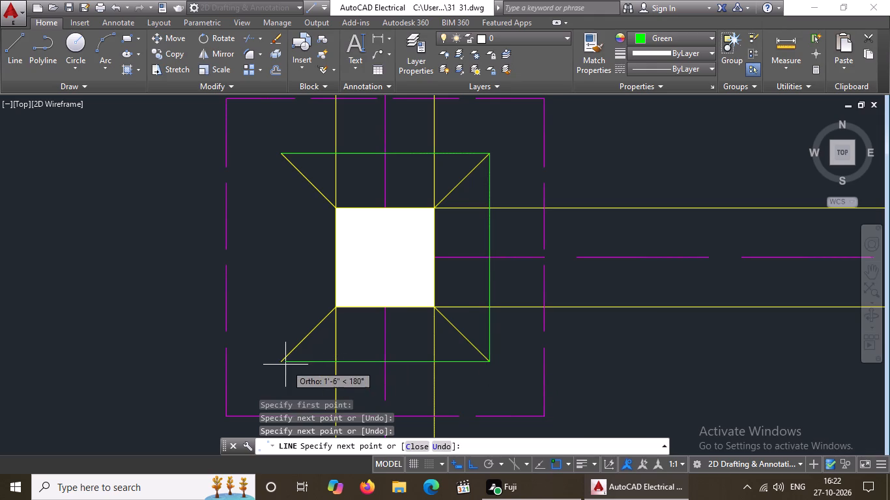
pyautogui.moveTo(282, 361); pyautogui.dragTo(285, 355)
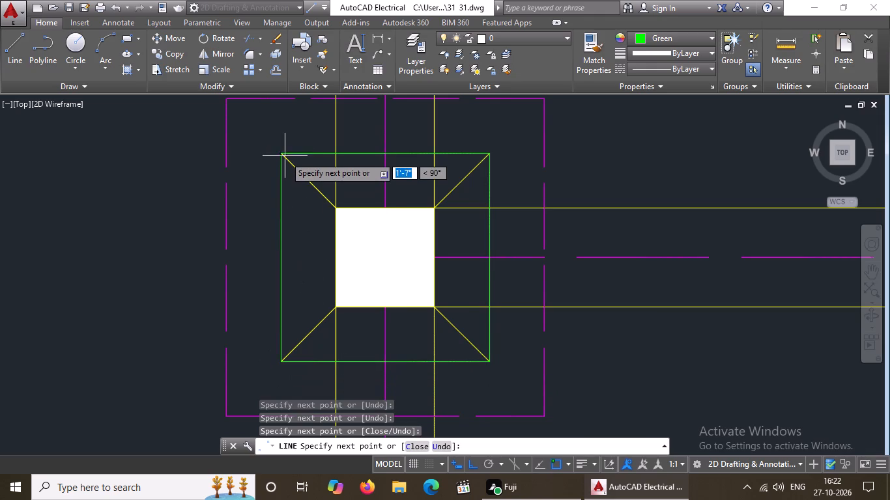
pyautogui.click(285, 157)
pyautogui.press('Return')
# Draw a 1'-7" green square with Line, joining the diagonals' outer ends at the second CF1 footing from the left in the third row from the bottom.
pyautogui.press('l')
pyautogui.press('Return')
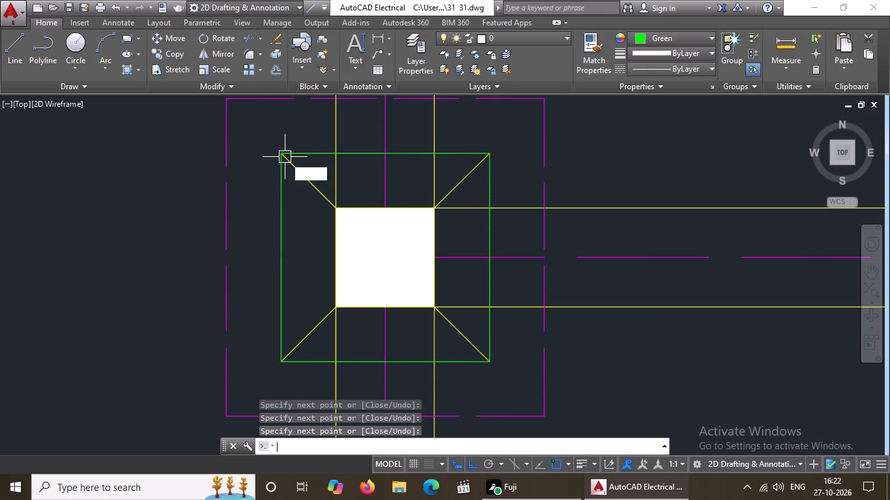
pyautogui.scroll(-5, 308, 154)
pyautogui.scroll(-2, 480, 218)
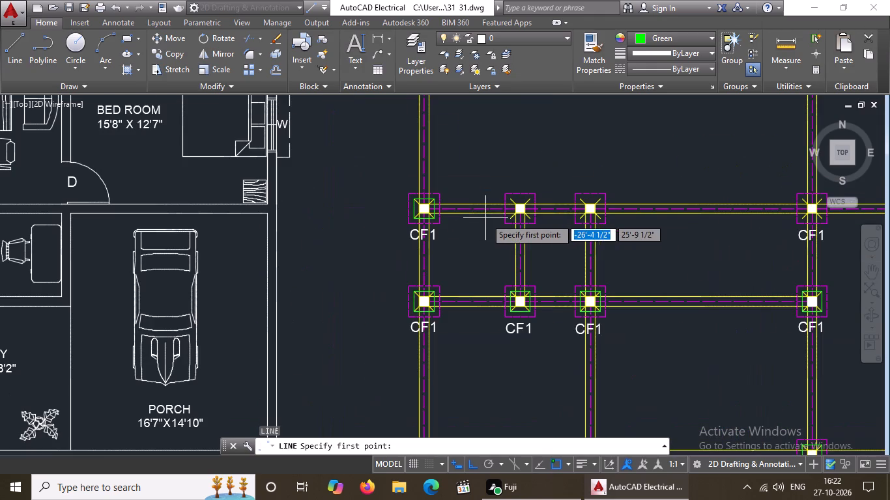
pyautogui.scroll(-4, 601, 239)
pyautogui.scroll(3, 642, 223)
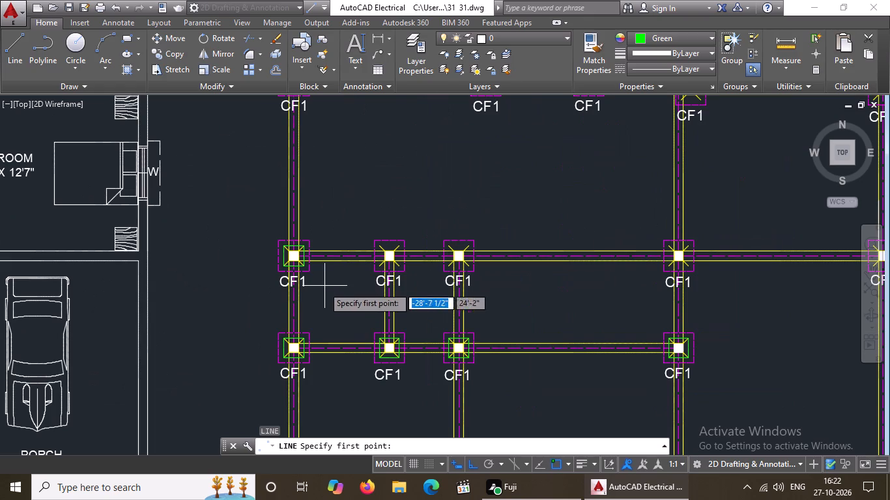
pyautogui.scroll(3, 360, 266)
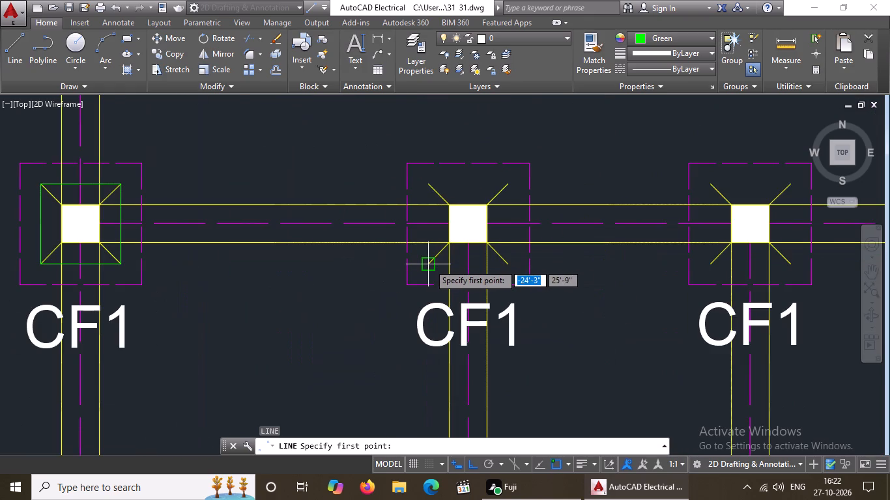
pyautogui.click(429, 264)
pyautogui.click(423, 186)
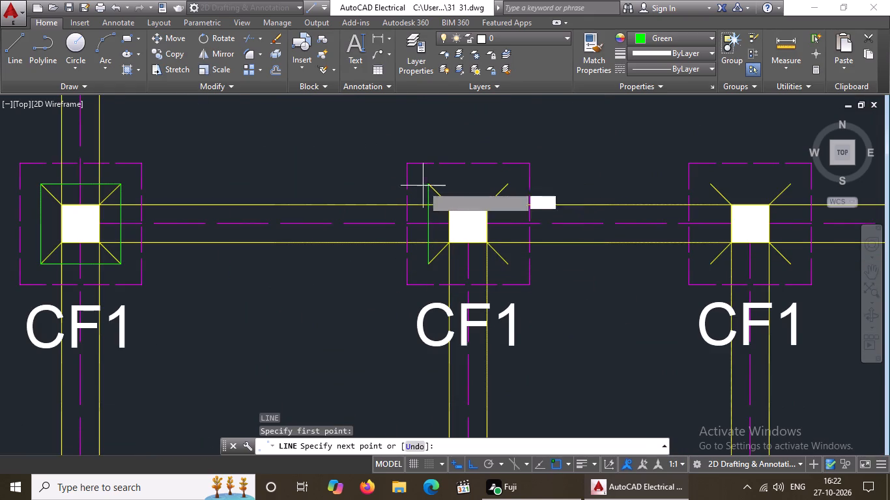
pyautogui.click(506, 186)
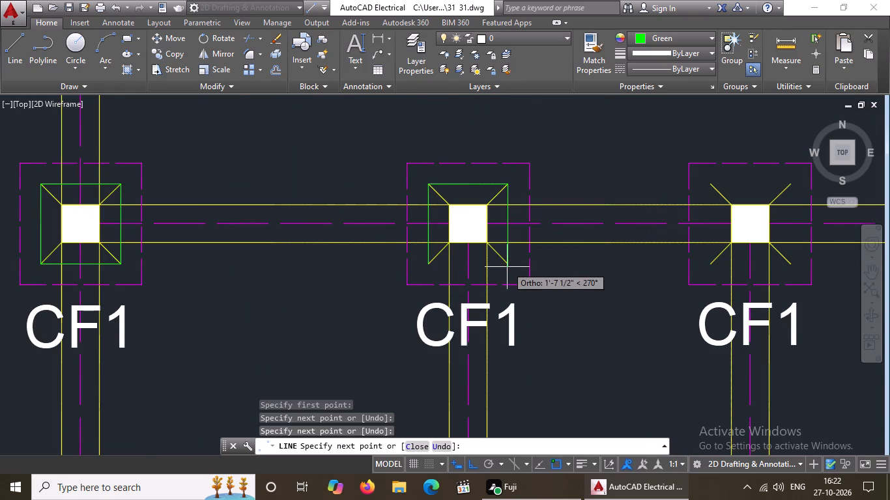
pyautogui.click(507, 263)
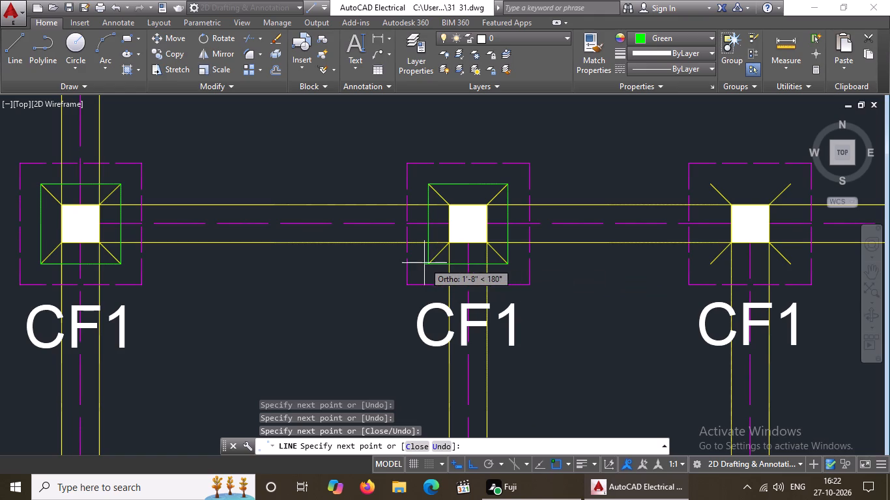
pyautogui.click(429, 262)
pyautogui.press('Return')
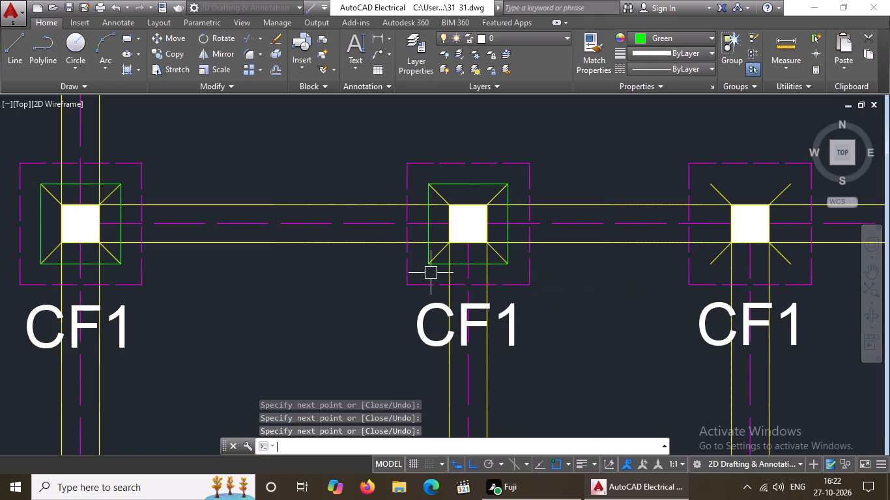
# Draw a 1'-7" green square with Line, joining the diagonals' outer ends at the third CF1 footing from the left in the third row from the bottom.
pyautogui.press('l')
pyautogui.press('Return')
pyautogui.scroll(-3, 437, 270)
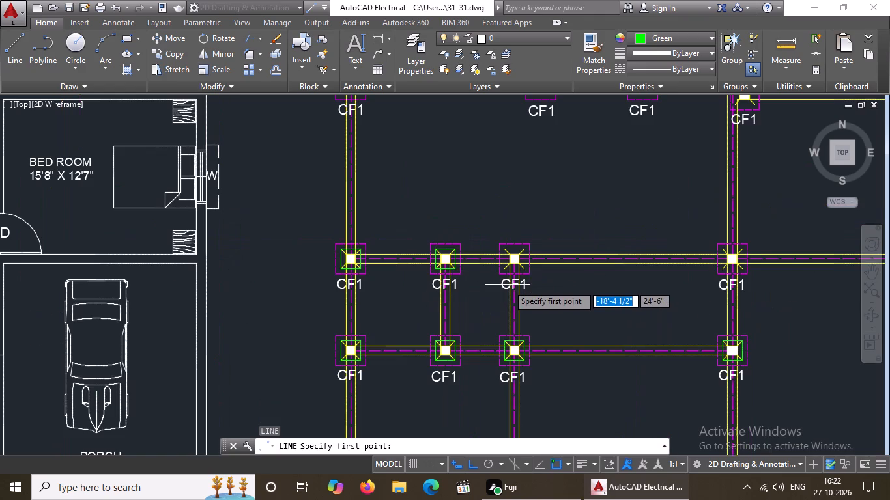
pyautogui.scroll(-2, 508, 280)
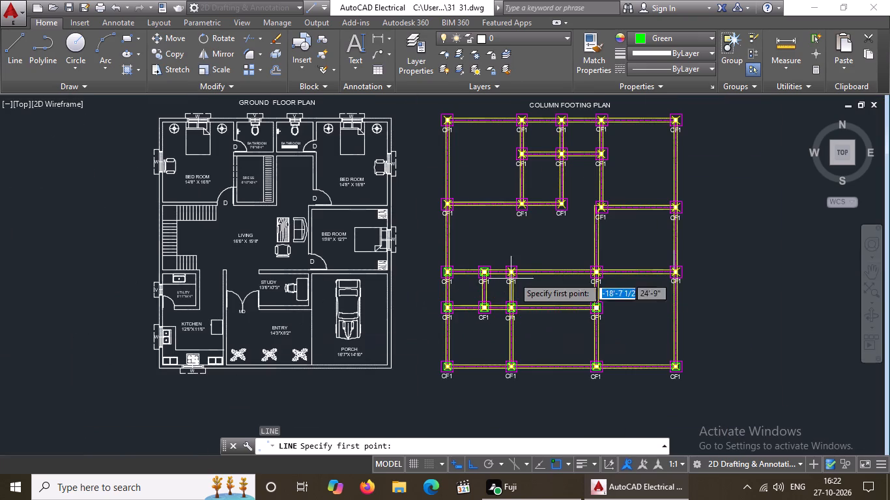
pyautogui.scroll(5, 515, 275)
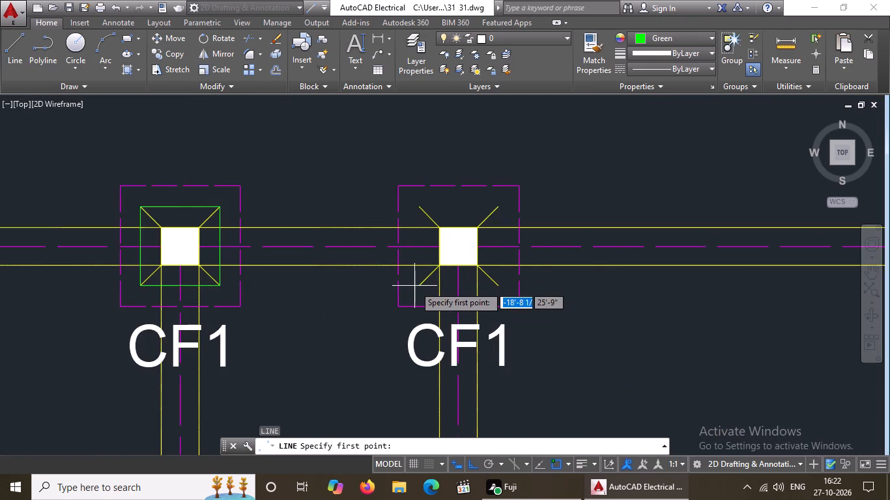
pyautogui.click(418, 285)
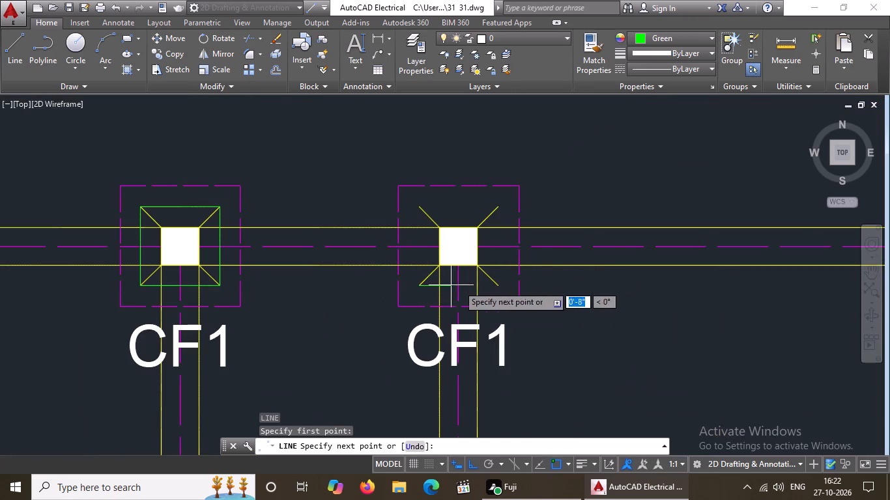
pyautogui.click(498, 285)
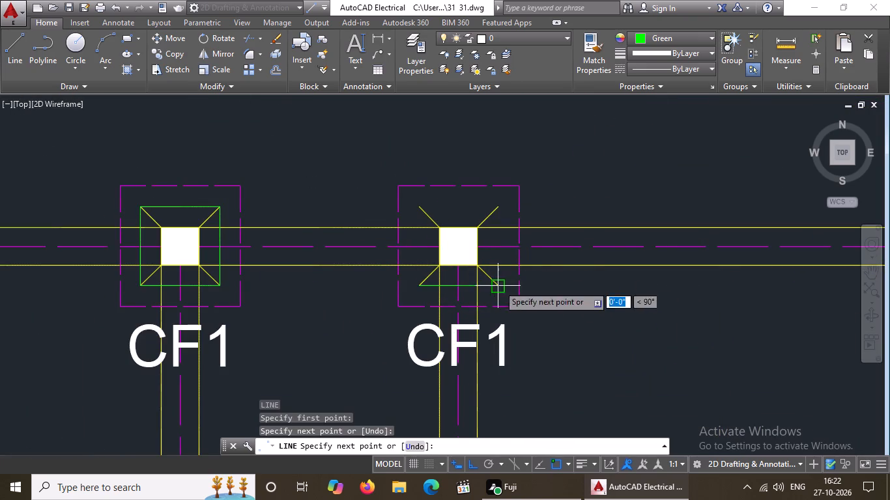
pyautogui.click(496, 208)
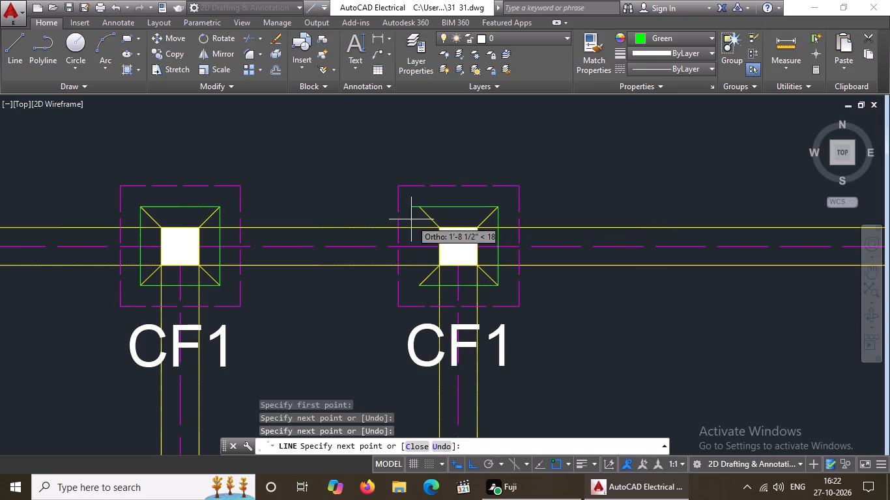
pyautogui.click(420, 207)
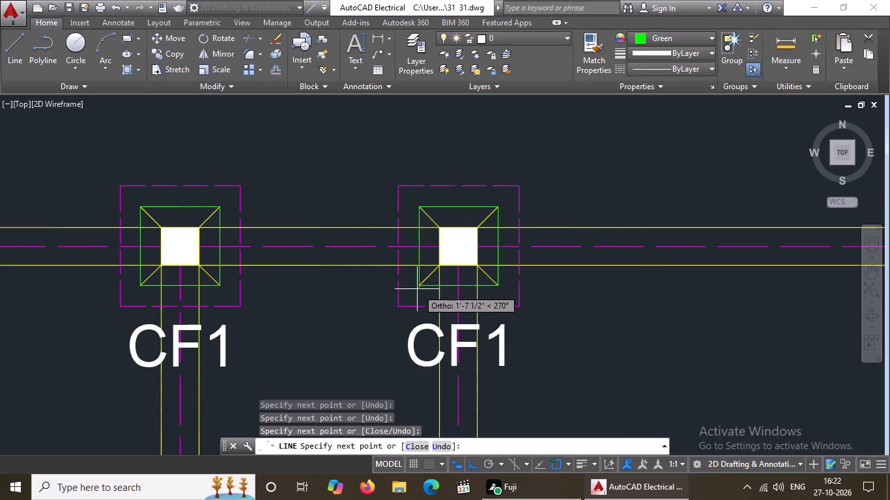
pyautogui.click(422, 284)
pyautogui.press('Return')
# Draw a 1'-7" green square with Line, joining the diagonals' outer ends at the fourth CF1 footing from the left in the third row from the bottom.
pyautogui.press('l')
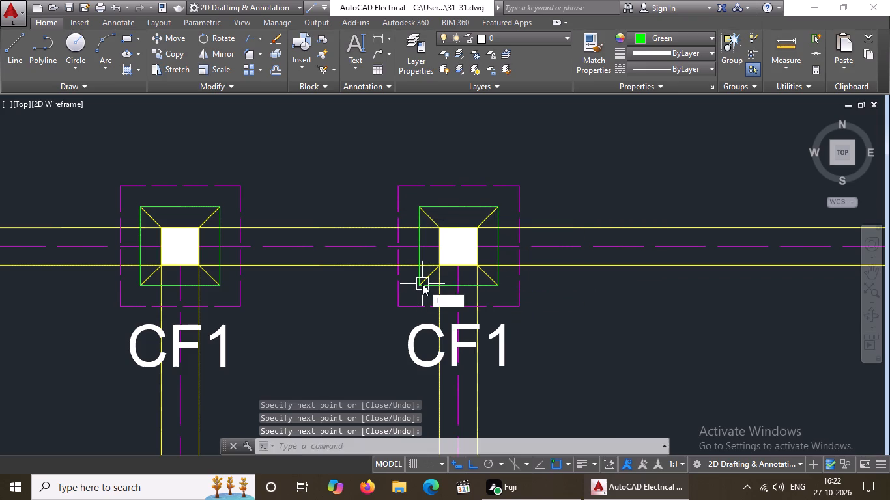
pyautogui.press('Return')
pyautogui.scroll(-4, 420, 285)
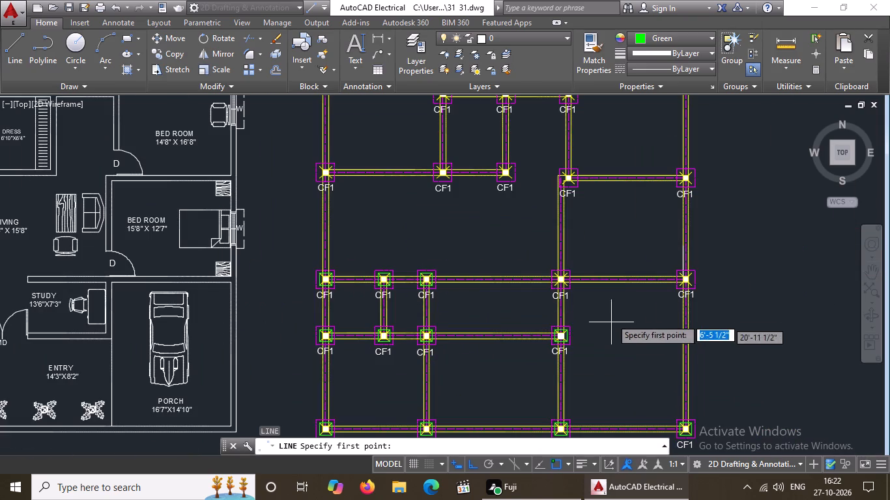
pyautogui.scroll(4, 561, 285)
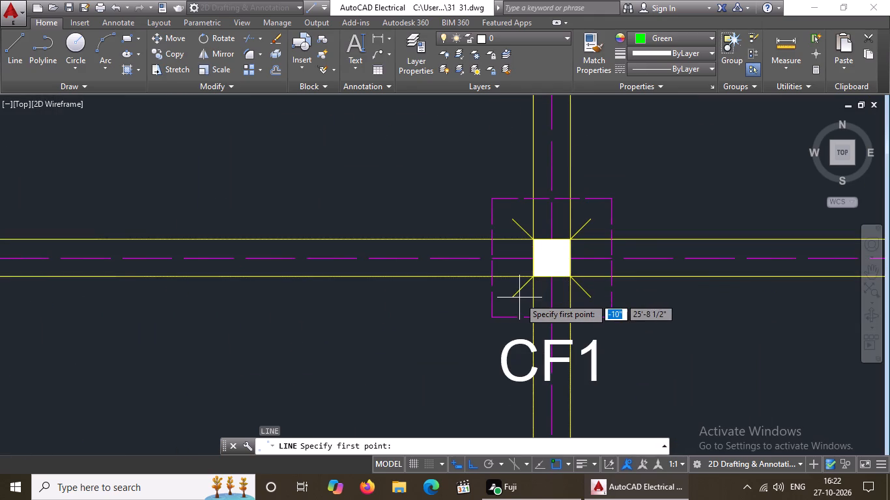
pyautogui.click(512, 297)
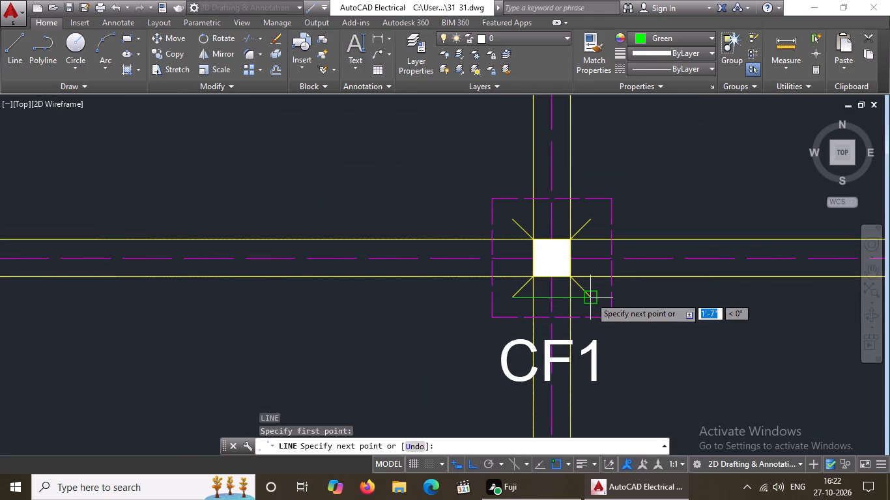
pyautogui.click(590, 297)
pyautogui.click(587, 221)
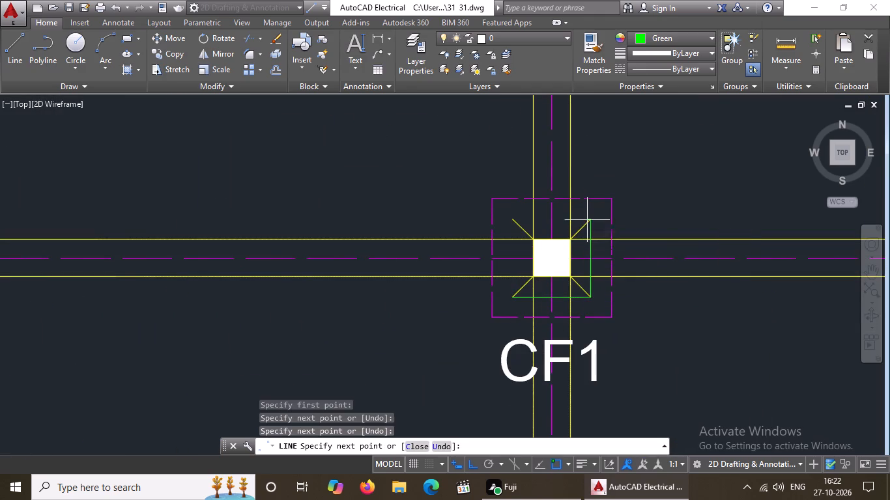
pyautogui.click(510, 218)
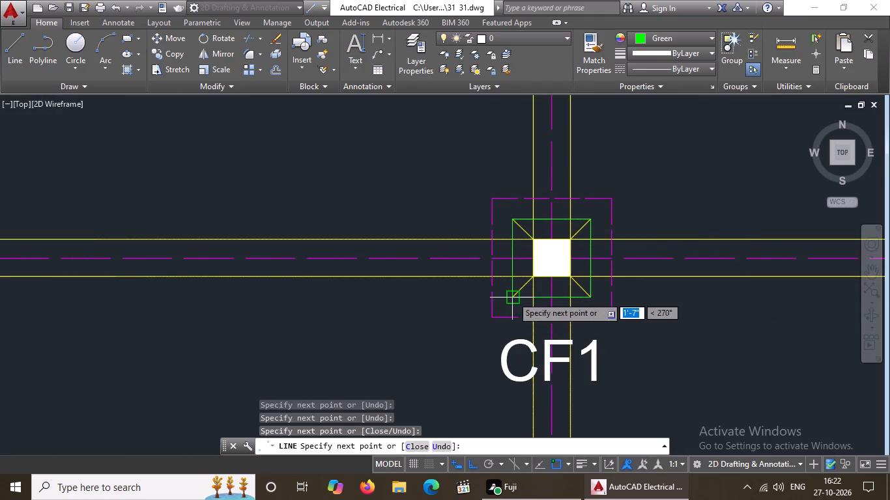
pyautogui.click(512, 296)
pyautogui.press('Return')
# Draw a 1'-7" green square with Line, joining the diagonals' outer ends at the rightmost CF1 footing in the third row from the bottom.
pyautogui.press('l')
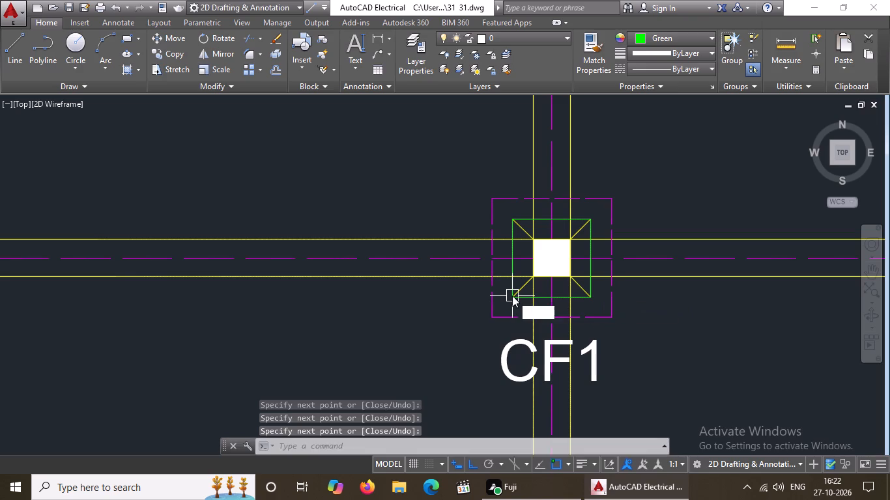
pyautogui.press('Return')
pyautogui.scroll(-4, 500, 318)
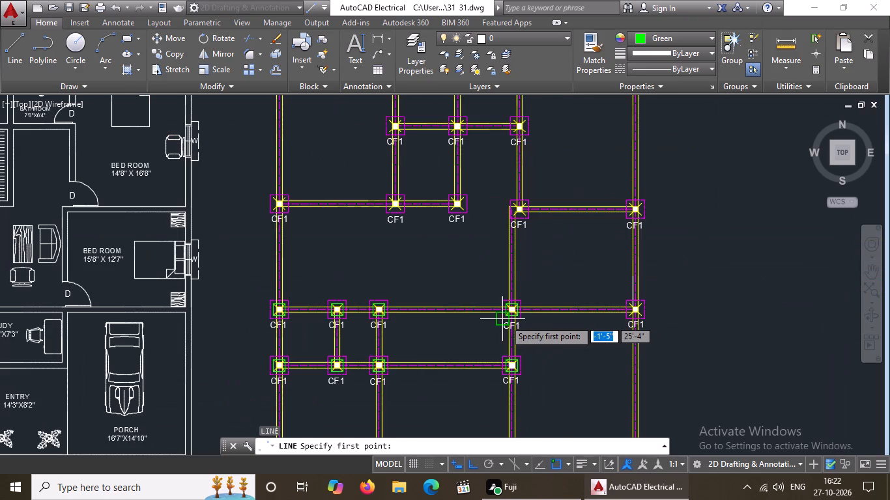
pyautogui.scroll(5, 625, 316)
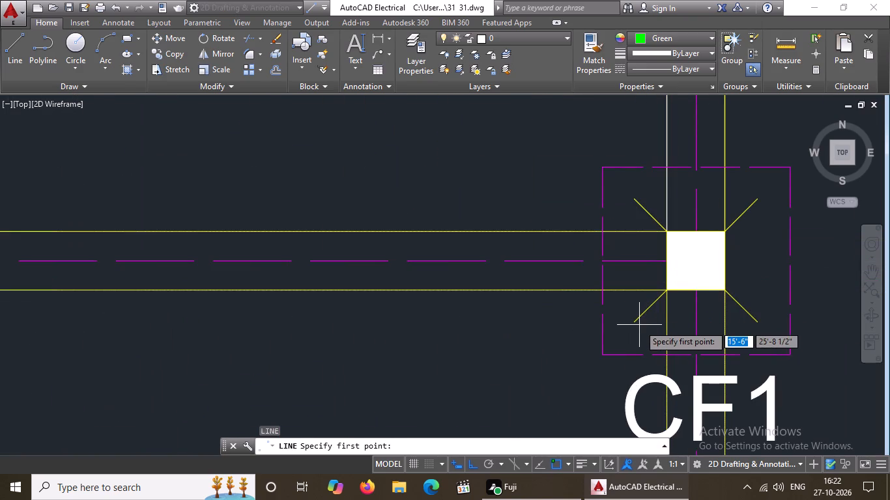
pyautogui.click(637, 321)
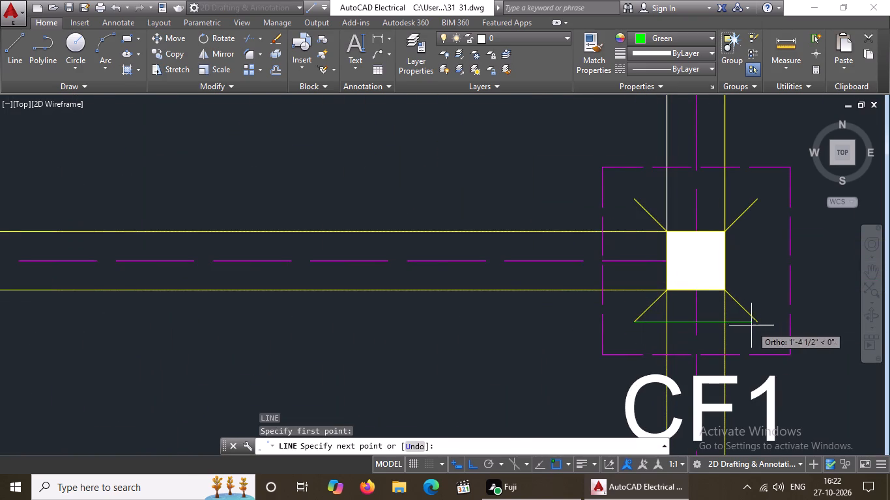
pyautogui.click(758, 322)
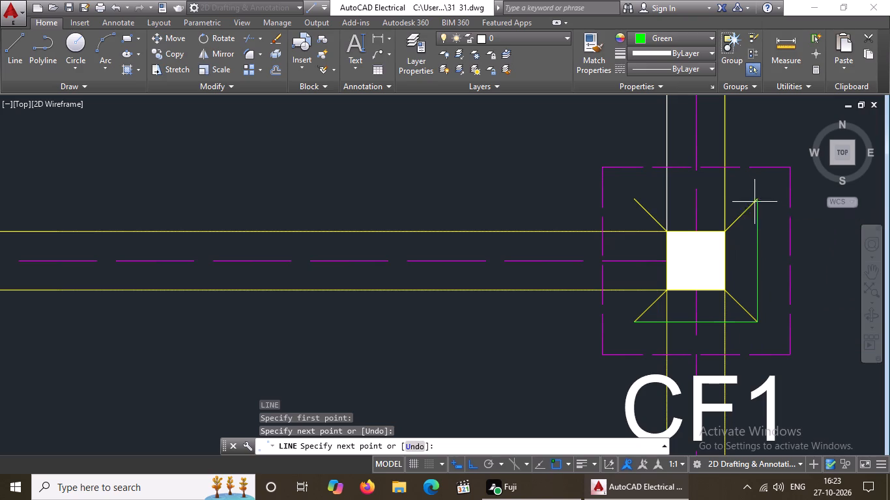
pyautogui.click(756, 202)
pyautogui.moveTo(636, 197); pyautogui.dragTo(638, 203)
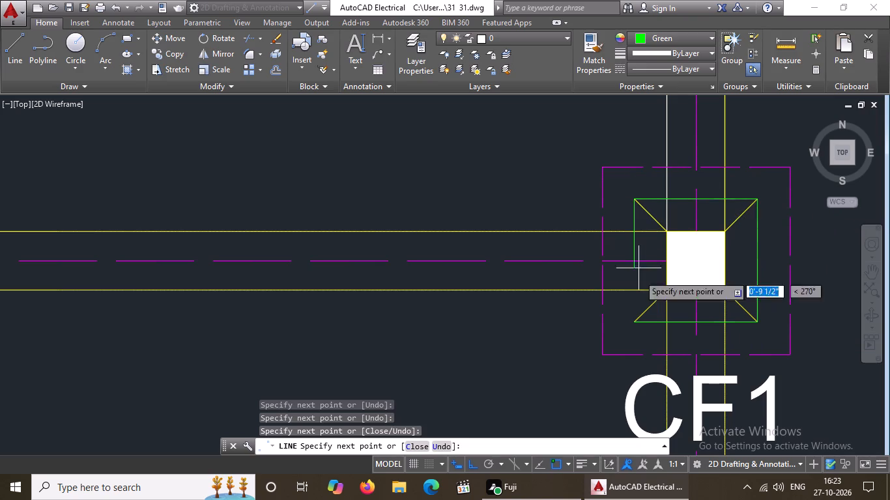
pyautogui.click(638, 320)
pyautogui.scroll(-5, 640, 304)
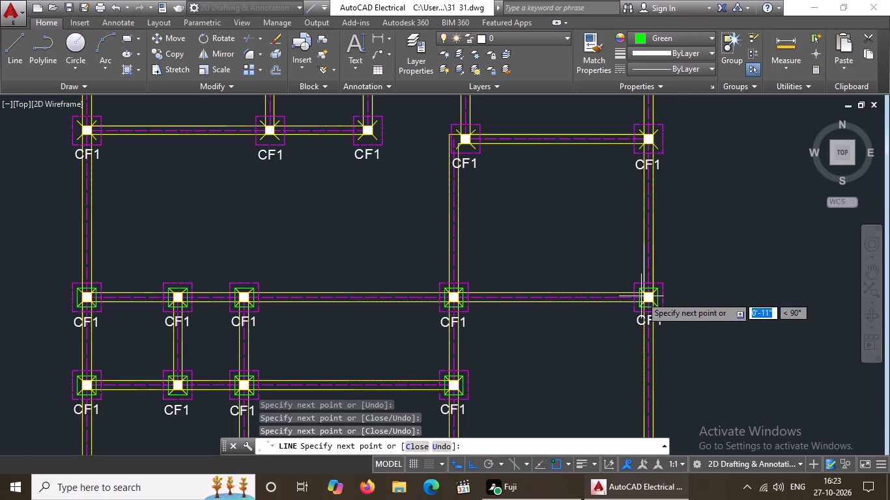
pyautogui.press('Return')
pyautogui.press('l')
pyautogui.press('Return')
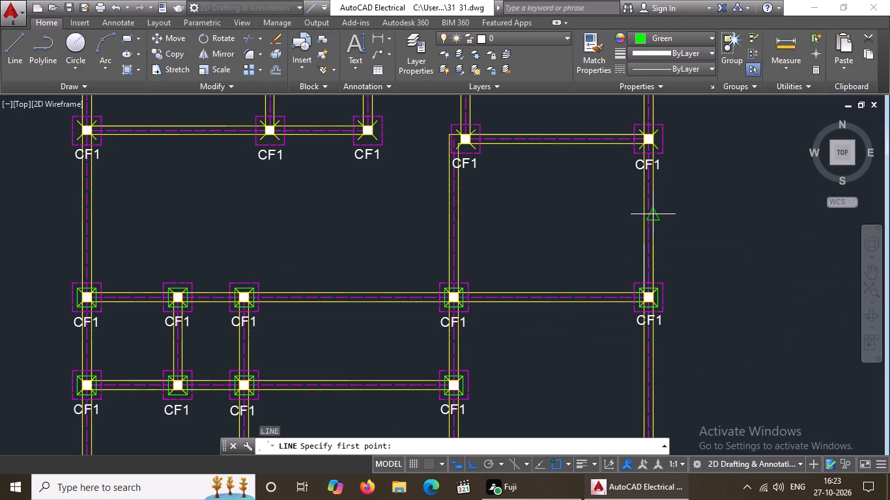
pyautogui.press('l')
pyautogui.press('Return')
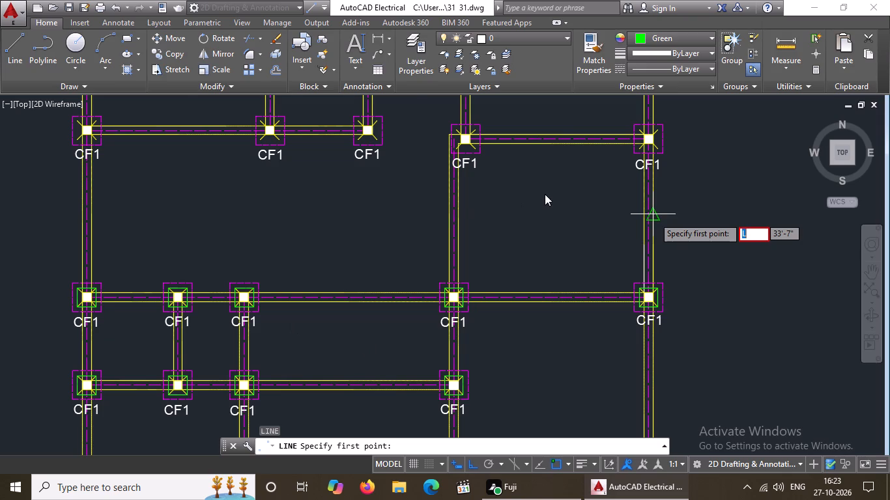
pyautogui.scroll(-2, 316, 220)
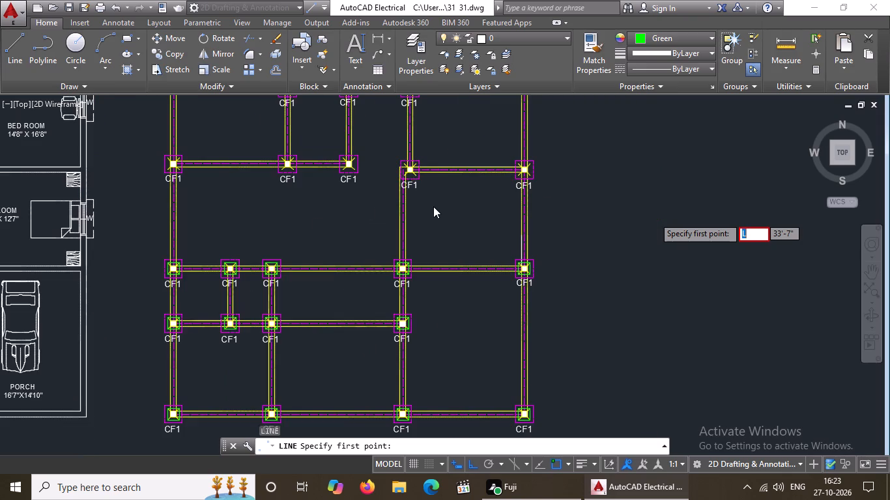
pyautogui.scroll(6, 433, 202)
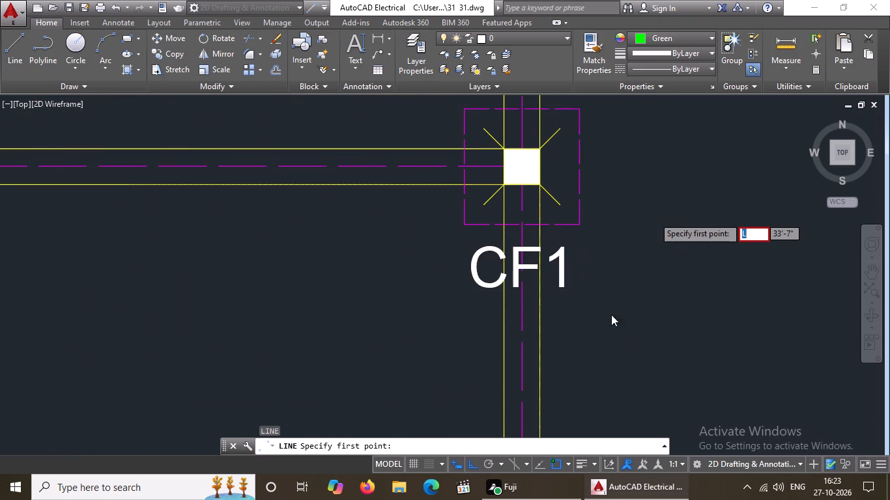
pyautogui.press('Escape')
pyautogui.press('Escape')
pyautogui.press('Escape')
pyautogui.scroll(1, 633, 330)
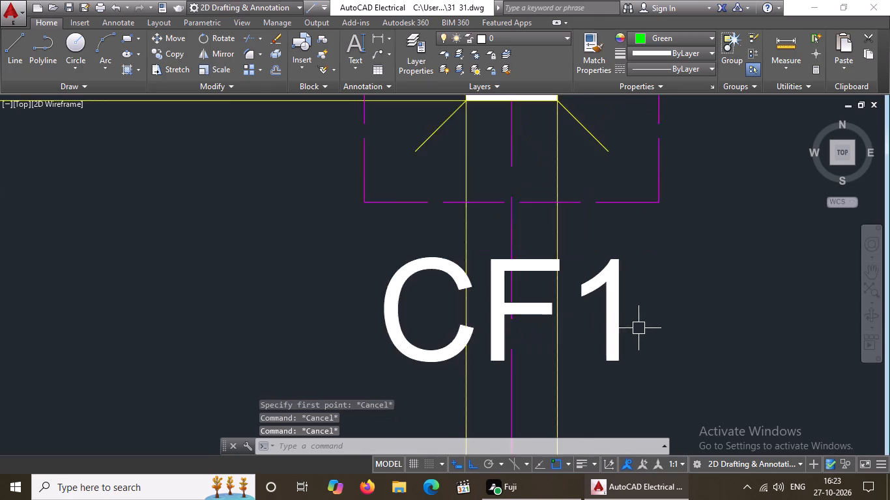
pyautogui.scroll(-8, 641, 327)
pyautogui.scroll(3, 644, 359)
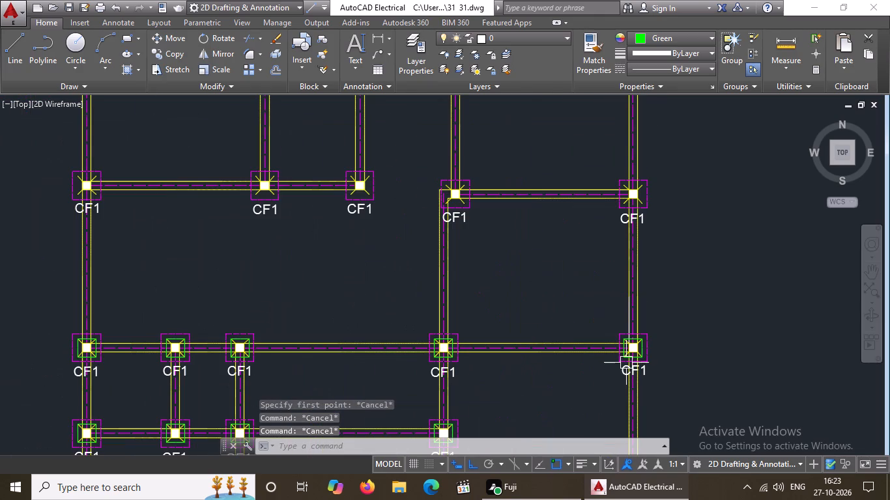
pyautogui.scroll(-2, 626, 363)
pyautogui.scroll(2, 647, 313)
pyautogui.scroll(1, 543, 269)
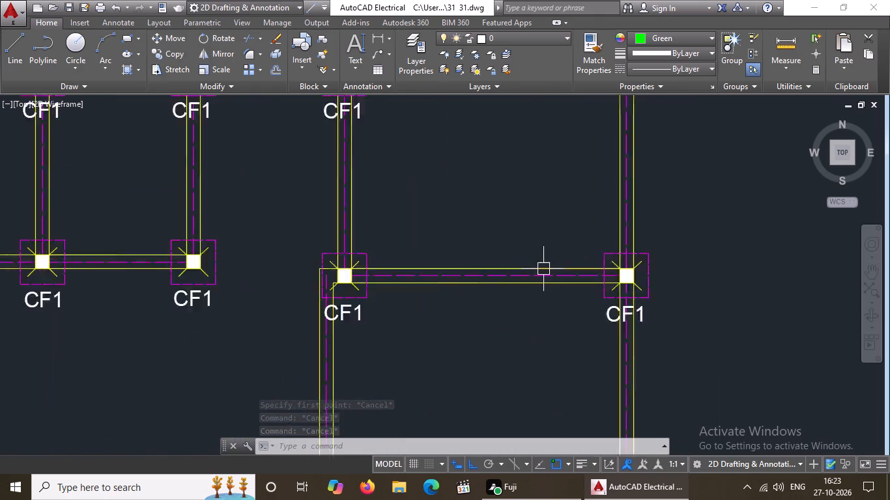
# Draw a 1'-7" green square with Line, joining the diagonals' outer ends at the rightmost CF1 footing in the fourth row from the bottom.
pyautogui.scroll(1, 543, 269)
pyautogui.write('LK')
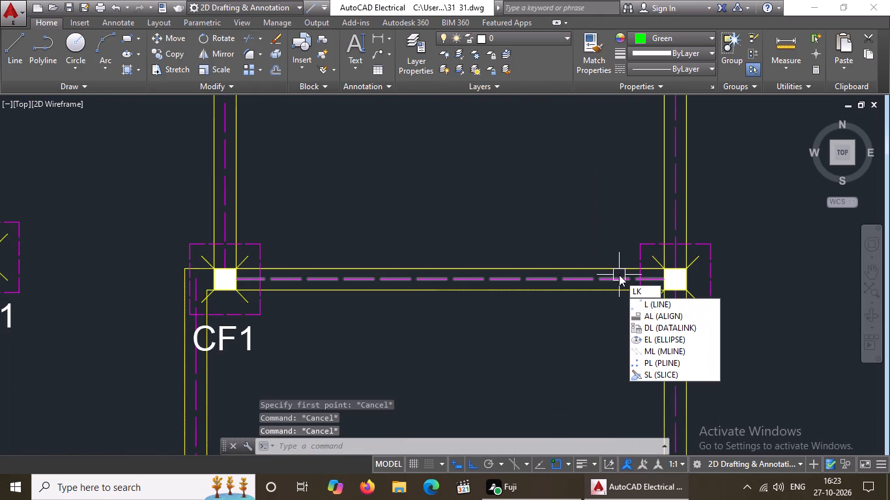
pyautogui.press('Escape')
pyautogui.press('l')
pyautogui.press('Return')
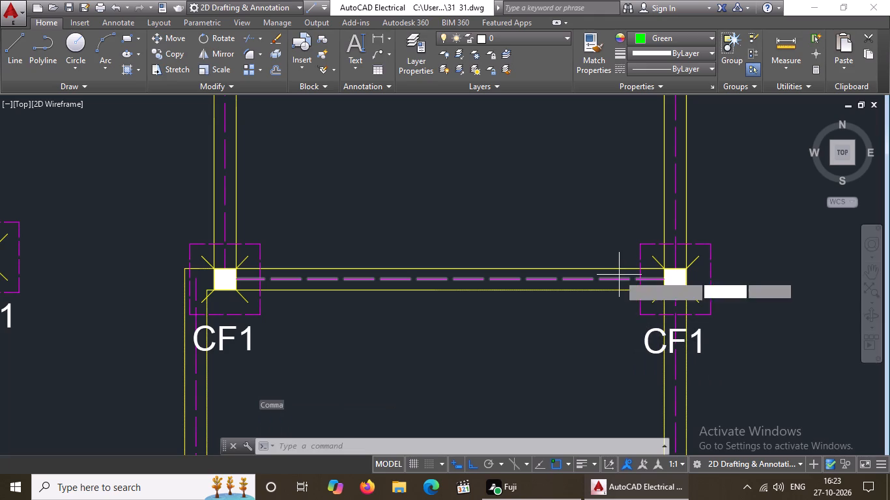
pyautogui.click(653, 303)
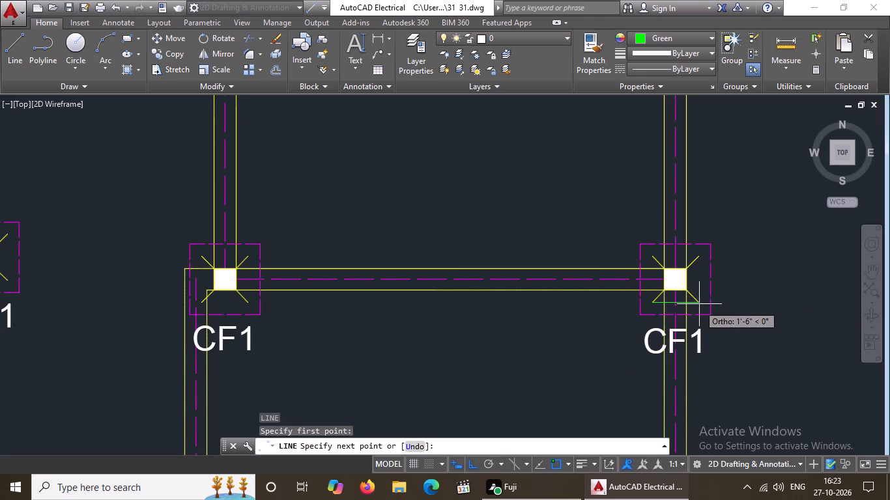
pyautogui.scroll(3, 694, 305)
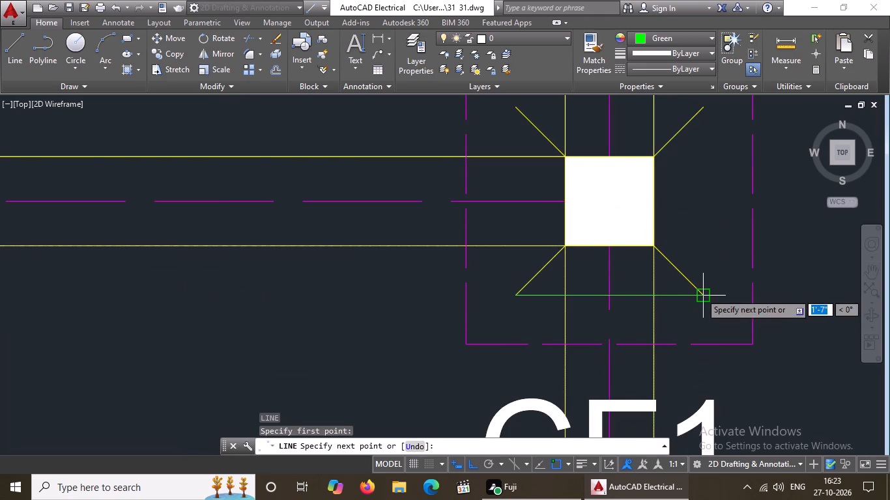
pyautogui.click(700, 293)
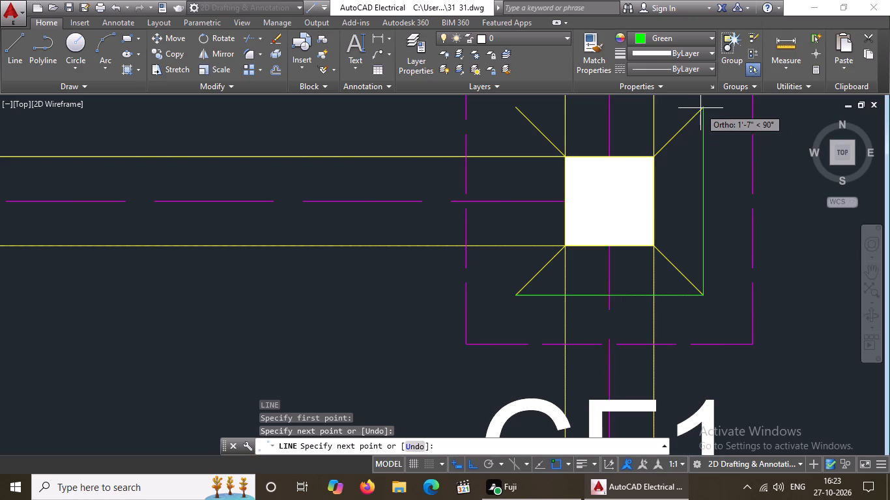
pyautogui.click(702, 110)
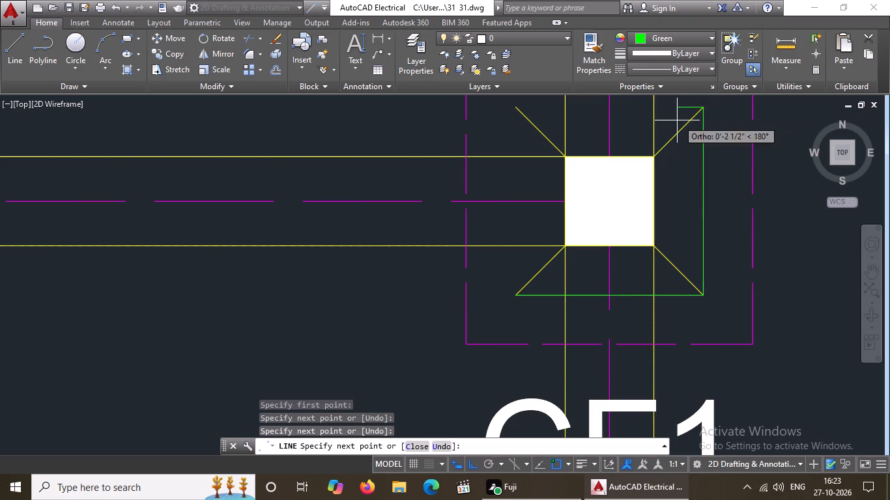
pyautogui.scroll(-3, 677, 120)
pyautogui.scroll(2, 636, 123)
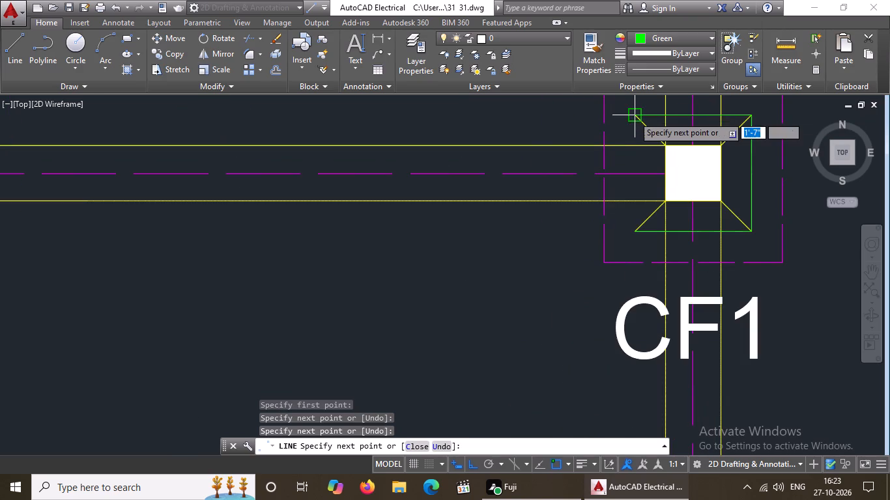
pyautogui.click(633, 116)
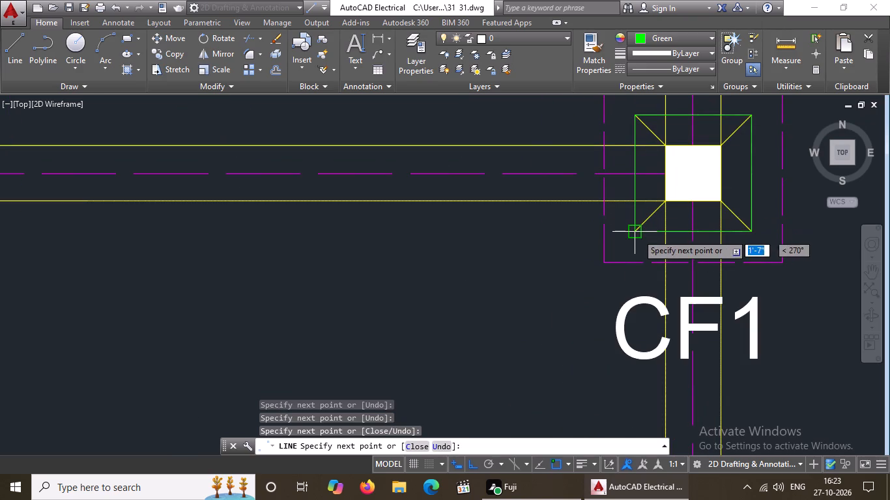
pyautogui.click(637, 233)
pyautogui.press('Return')
# Draw a 1'-7" green square with Line, joining the diagonals' outer ends at the fourth CF1 footing from the left in the fourth row from the bottom.
pyautogui.press('l')
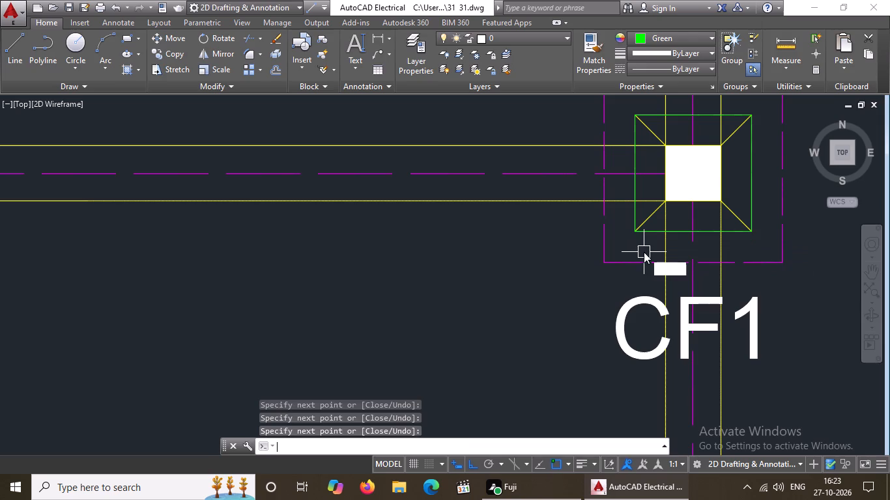
pyautogui.press('Return')
pyautogui.scroll(-4, 645, 253)
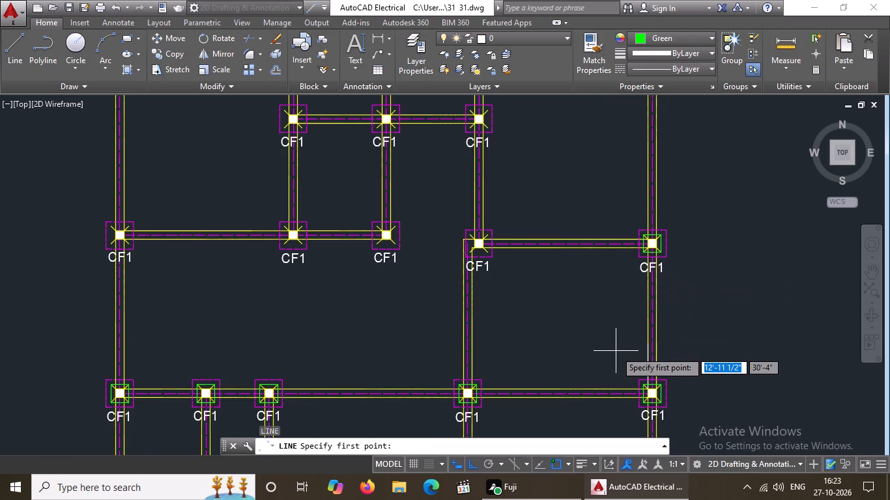
pyautogui.scroll(-2, 616, 351)
pyautogui.scroll(2, 568, 305)
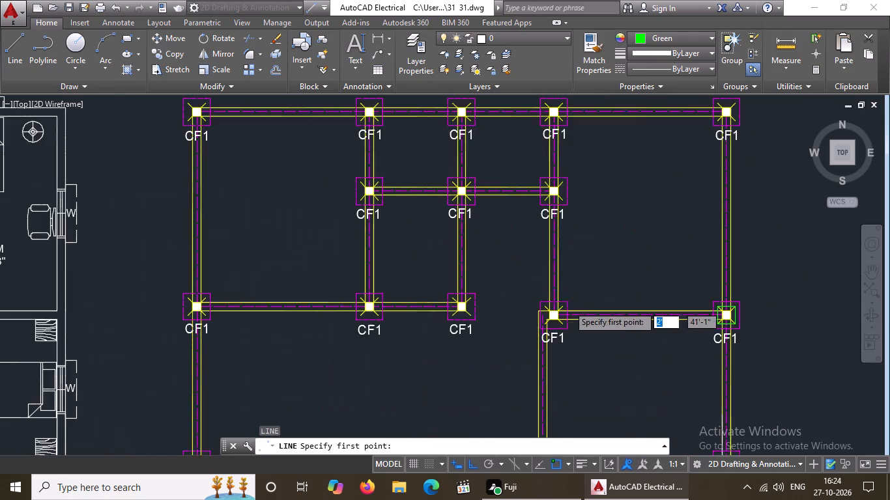
pyautogui.scroll(5, 568, 305)
pyautogui.click(442, 255)
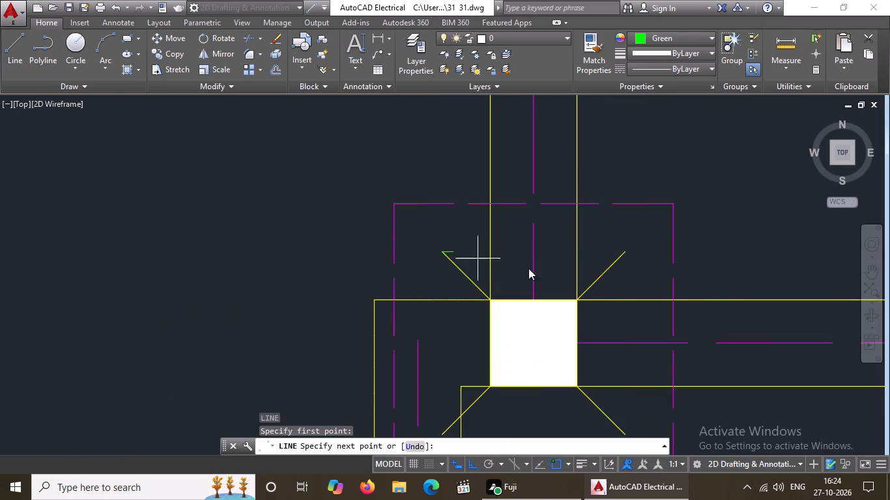
pyautogui.click(624, 253)
pyautogui.scroll(-3, 623, 253)
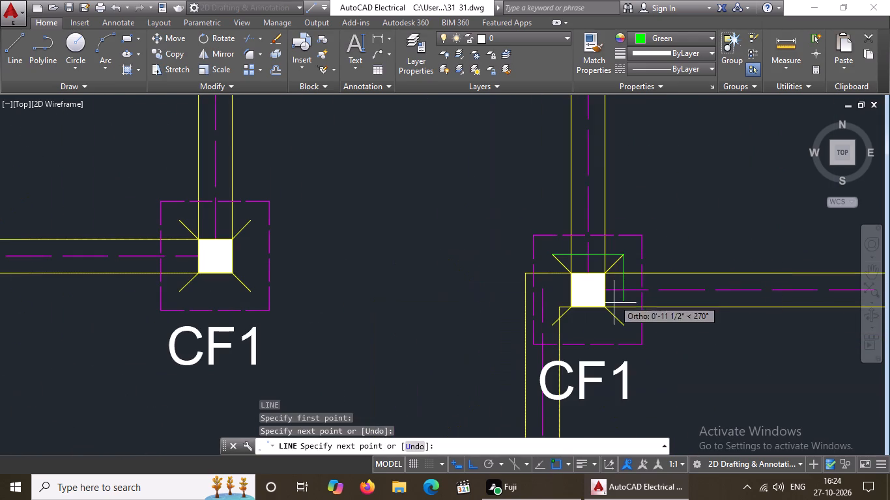
pyautogui.scroll(3, 625, 330)
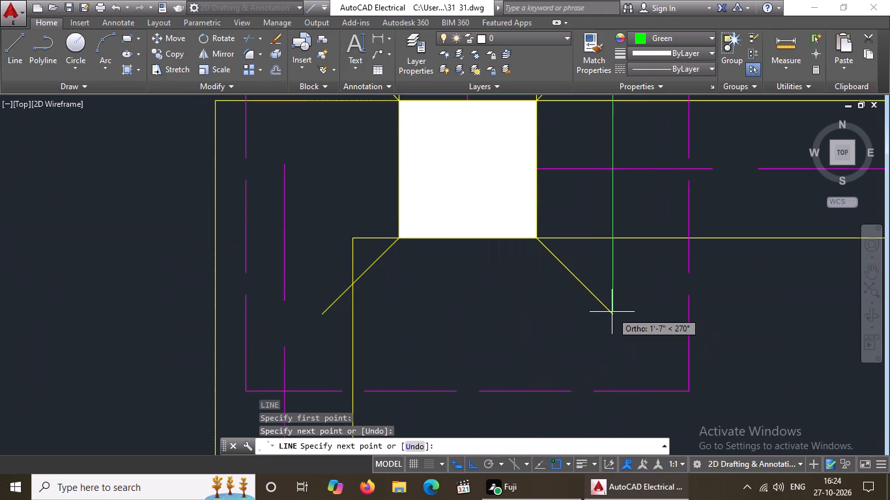
pyautogui.click(612, 311)
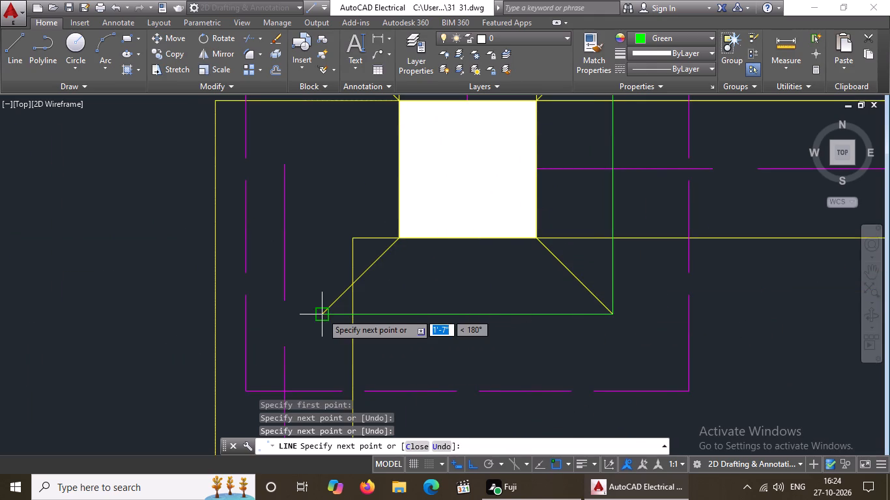
pyautogui.click(322, 313)
pyautogui.scroll(-3, 328, 311)
pyautogui.scroll(2, 339, 247)
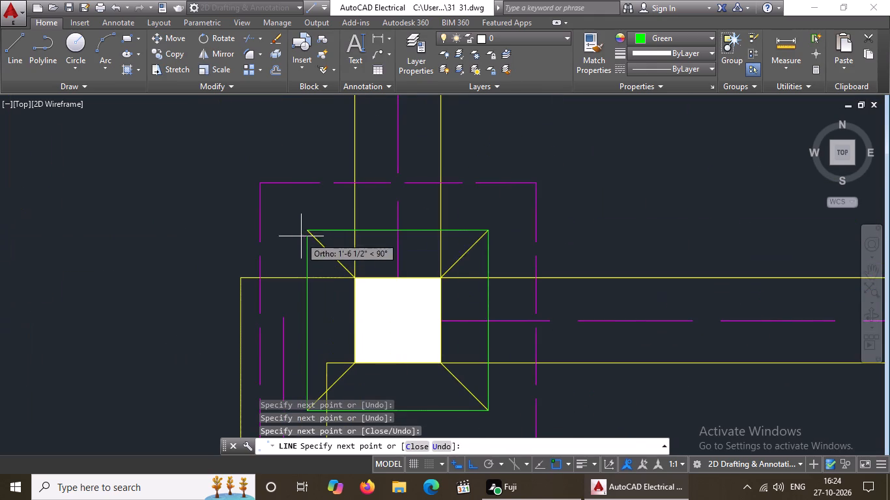
pyautogui.click(311, 232)
pyautogui.press('Return')
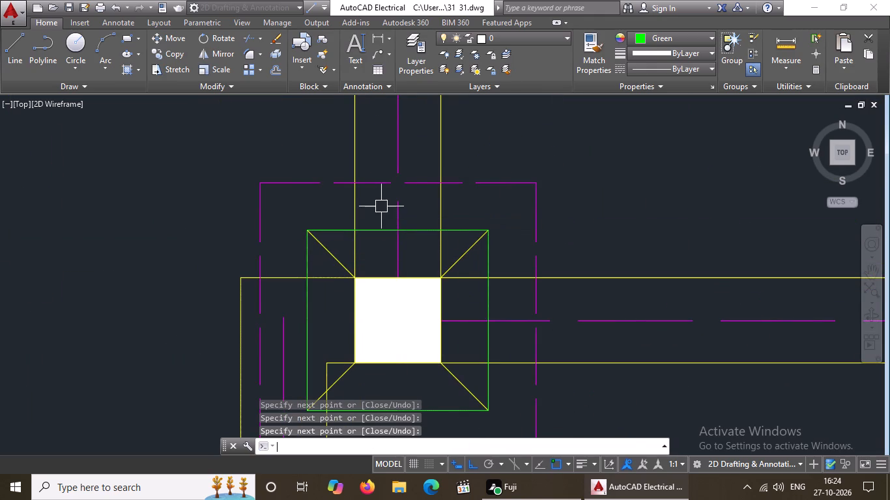
# Draw a 1'-7" green square with Line, joining the diagonals' outer ends at the third CF1 footing from the left in the fourth row from the bottom.
pyautogui.press('l')
pyautogui.press('Return')
pyautogui.scroll(-3, 372, 212)
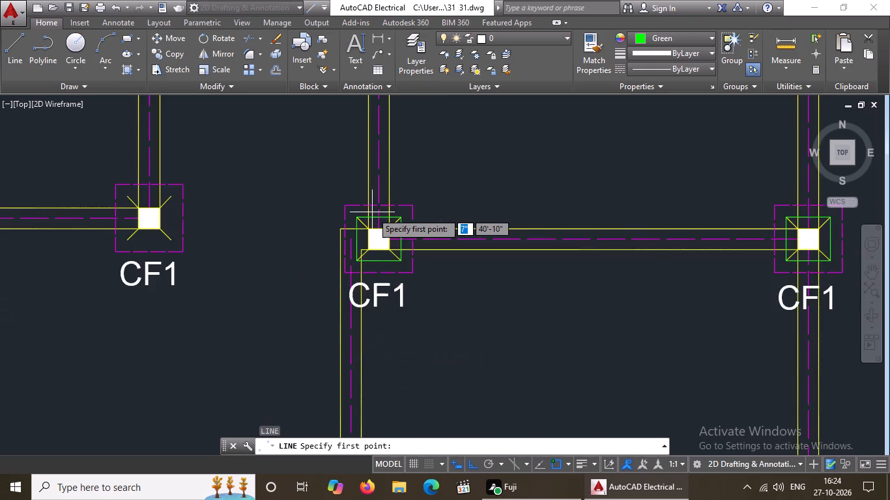
pyautogui.scroll(-2, 372, 212)
pyautogui.scroll(4, 265, 217)
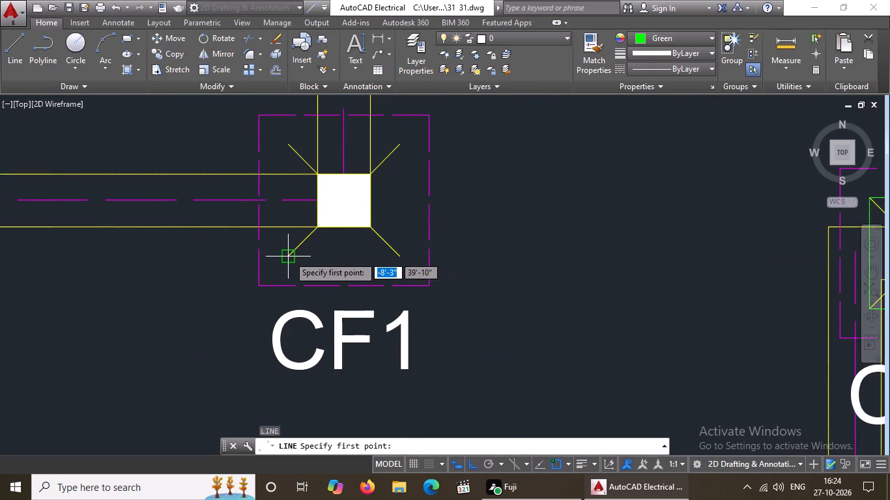
pyautogui.click(289, 256)
pyautogui.click(400, 256)
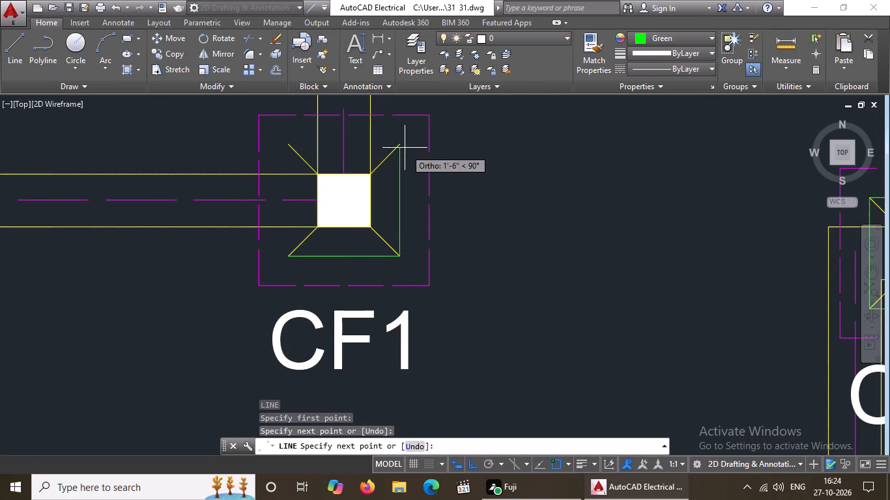
pyautogui.click(399, 147)
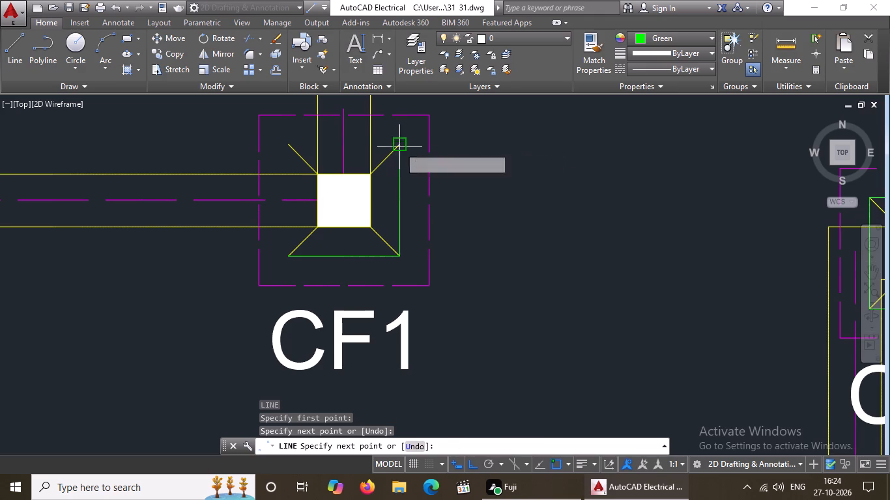
pyautogui.click(288, 143)
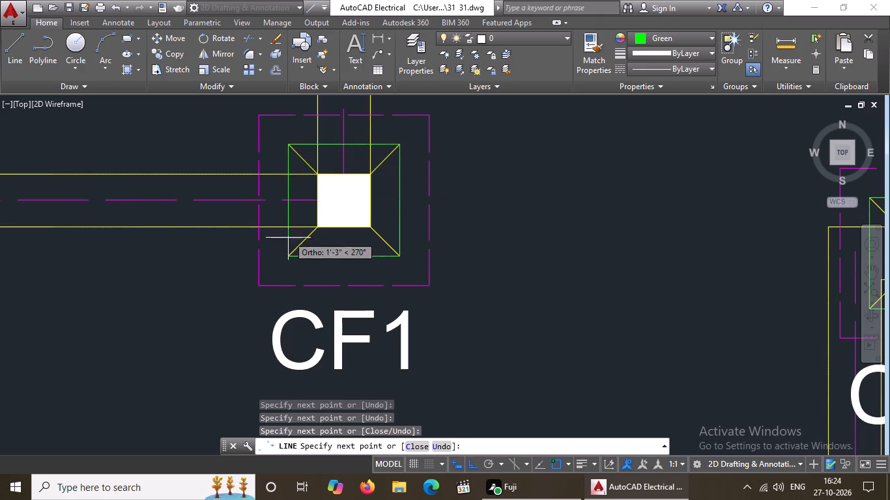
pyautogui.click(290, 255)
pyautogui.press('Return')
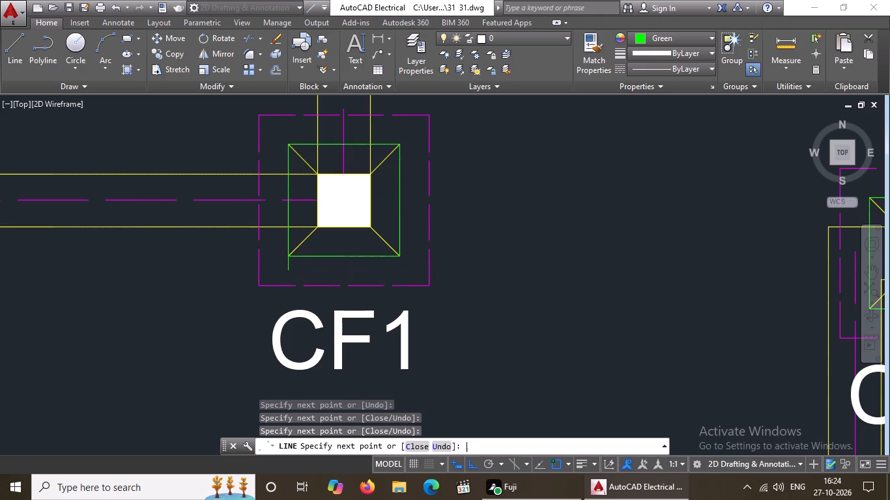
# Draw a 1'-7" green square with Line, joining the diagonals' outer ends at the second CF1 footing from the left in the fourth row from the bottom.
pyautogui.press('l')
pyautogui.press('Return')
pyautogui.scroll(-2, 291, 268)
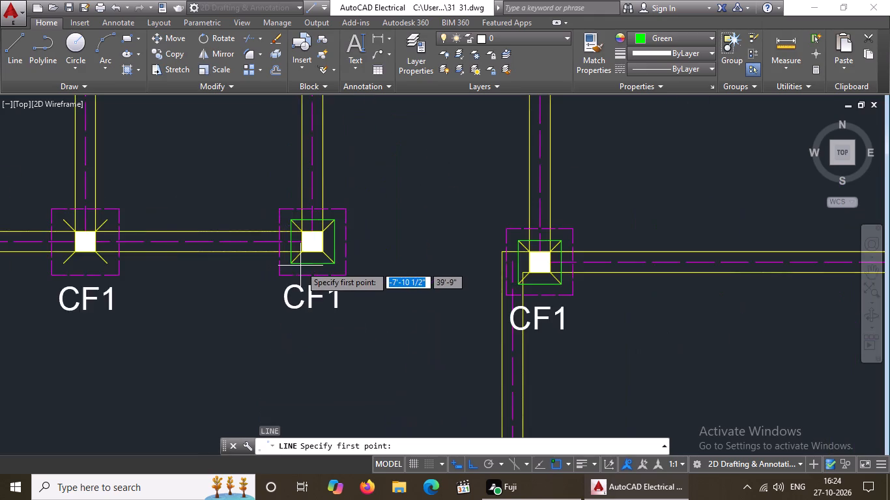
pyautogui.scroll(-2, 300, 266)
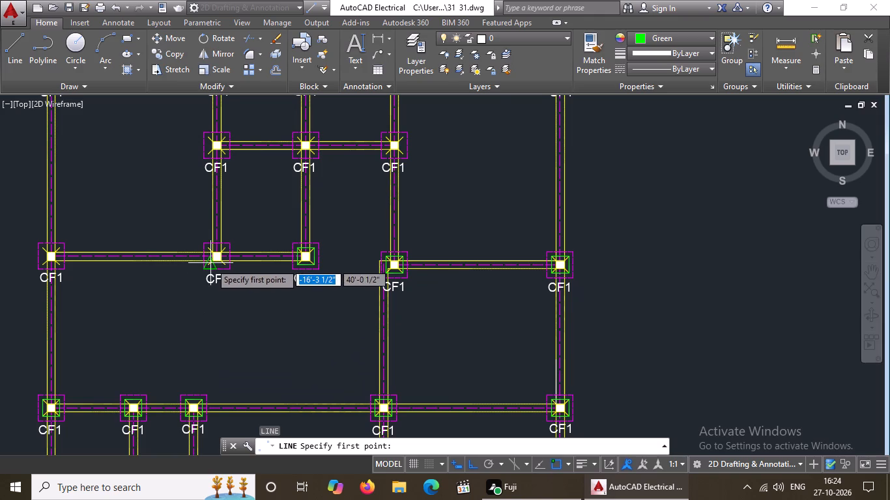
pyautogui.scroll(2, 202, 251)
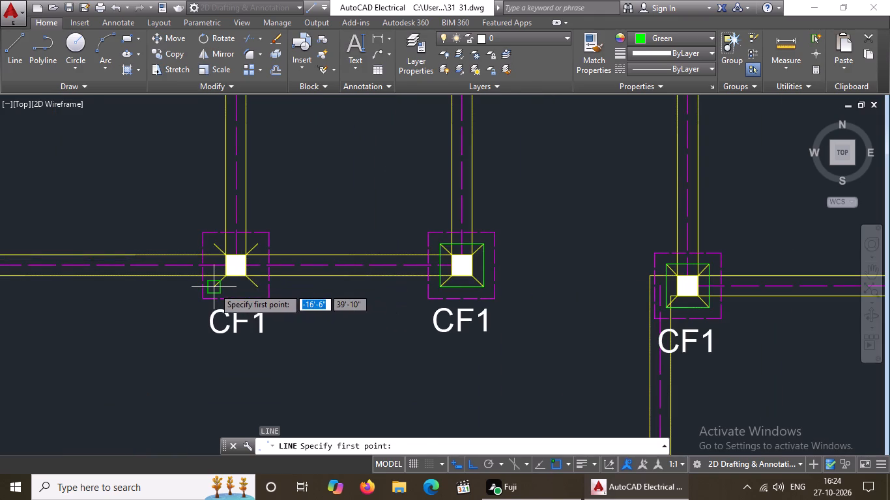
pyautogui.click(214, 288)
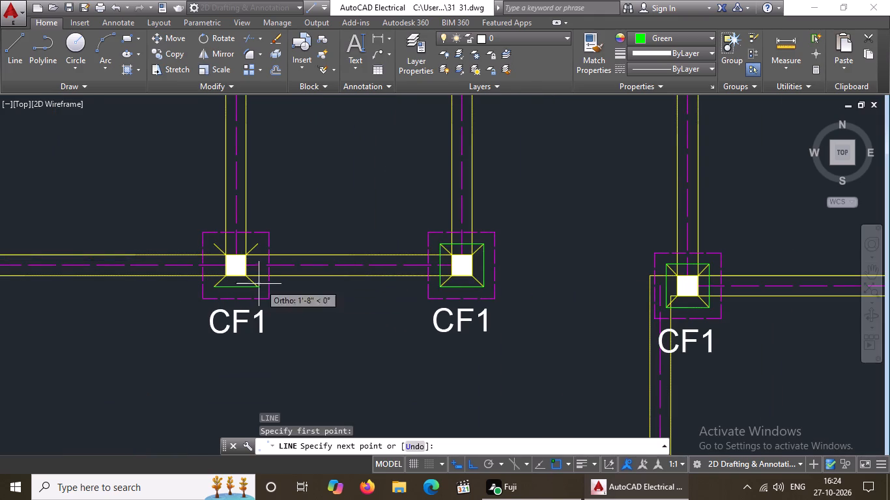
pyautogui.click(254, 286)
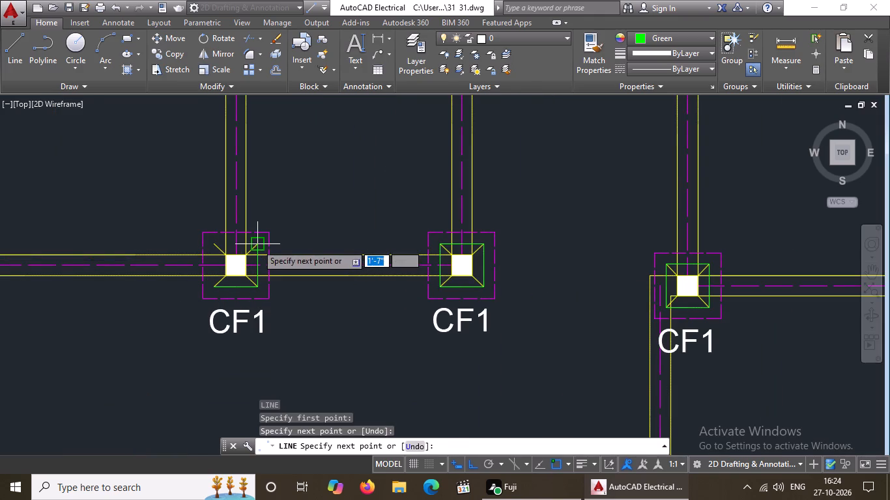
pyautogui.click(257, 244)
pyautogui.click(215, 245)
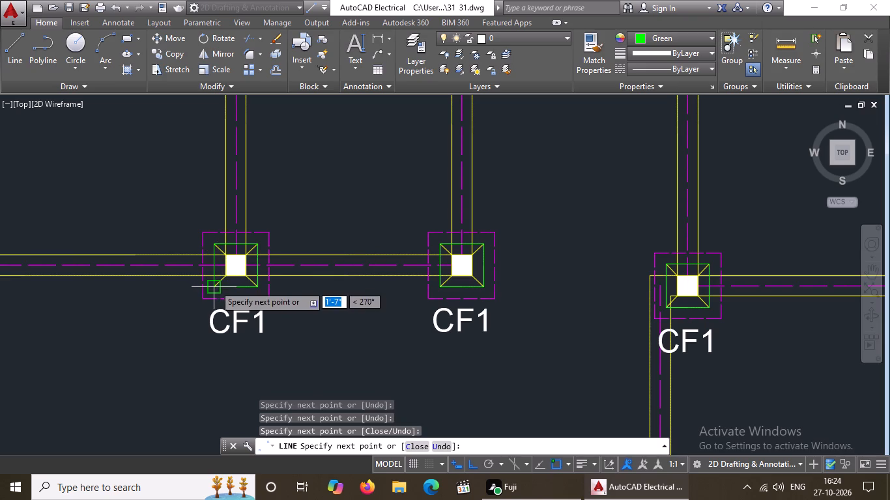
pyautogui.click(214, 284)
pyautogui.press('Return')
# Draw a 1'-7" green square with Line, joining the diagonals' outer ends at the leftmost CF1 footing in the fourth row from the bottom.
pyautogui.press('l')
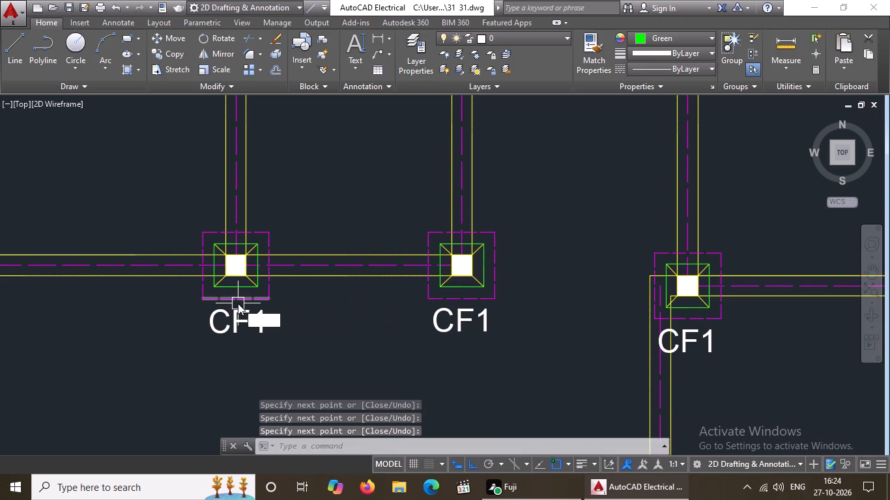
pyautogui.press('Return')
pyautogui.scroll(-3, 247, 304)
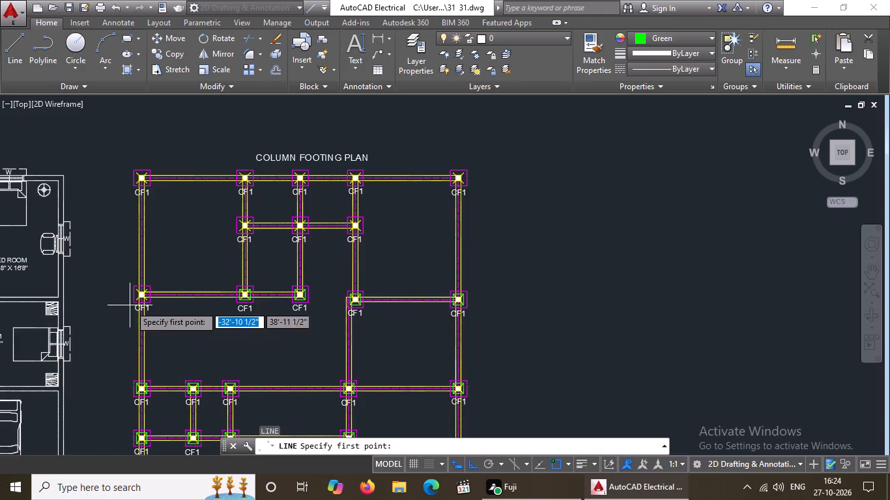
pyautogui.scroll(5, 134, 303)
pyautogui.click(143, 275)
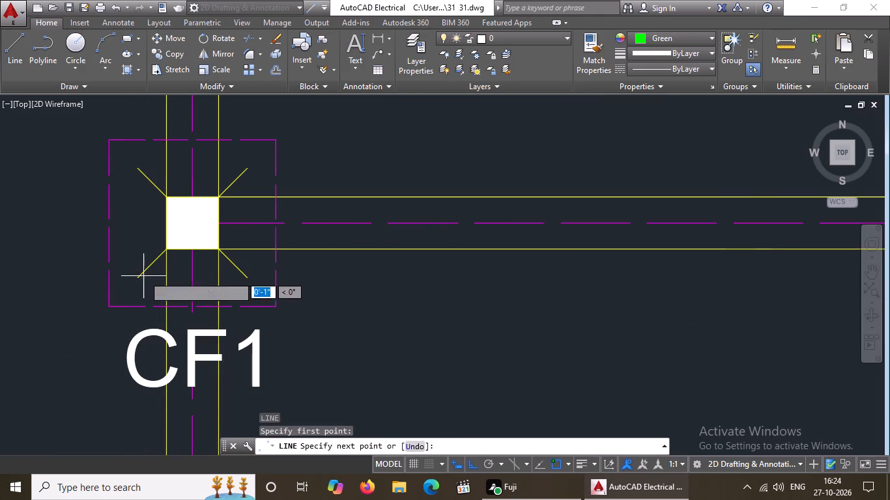
pyautogui.click(241, 277)
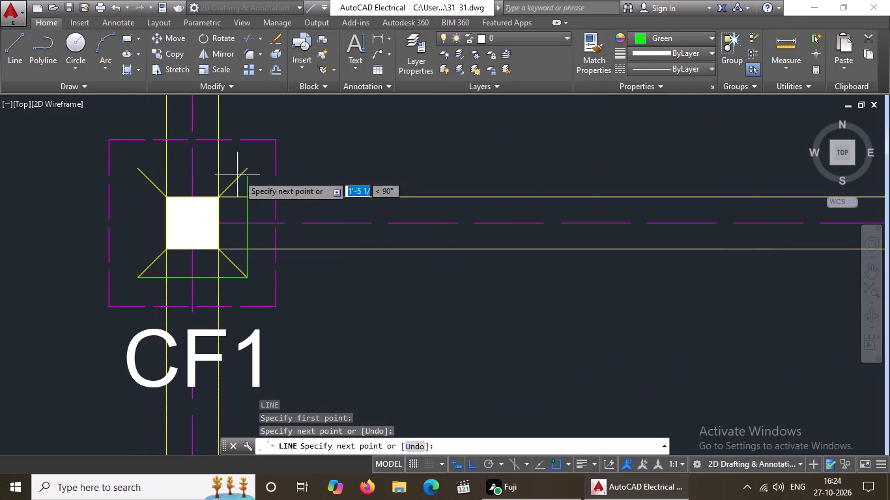
pyautogui.click(246, 170)
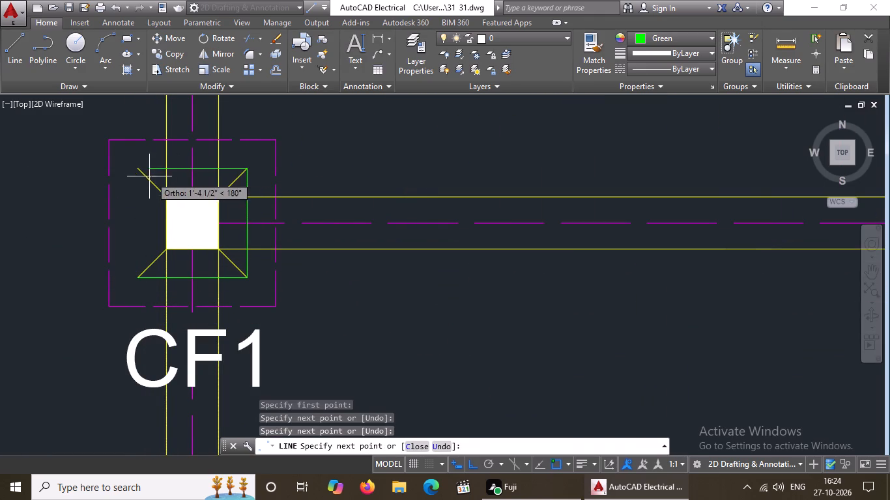
pyautogui.click(137, 168)
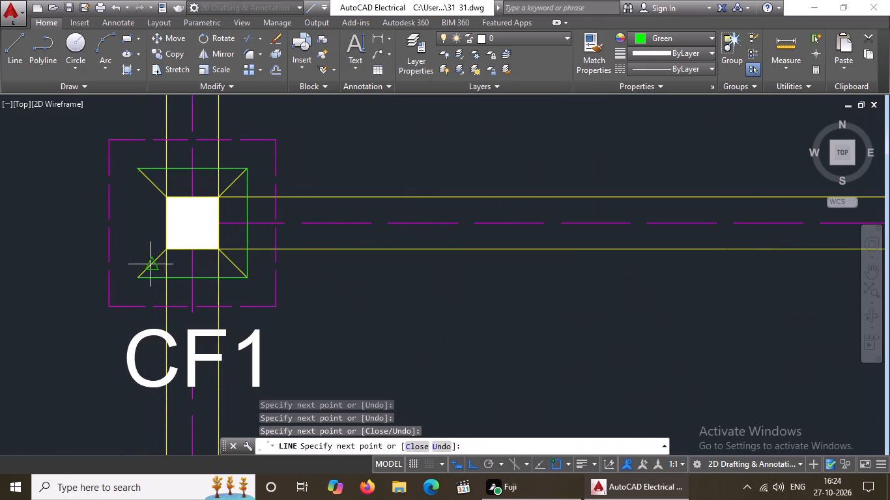
pyautogui.click(142, 275)
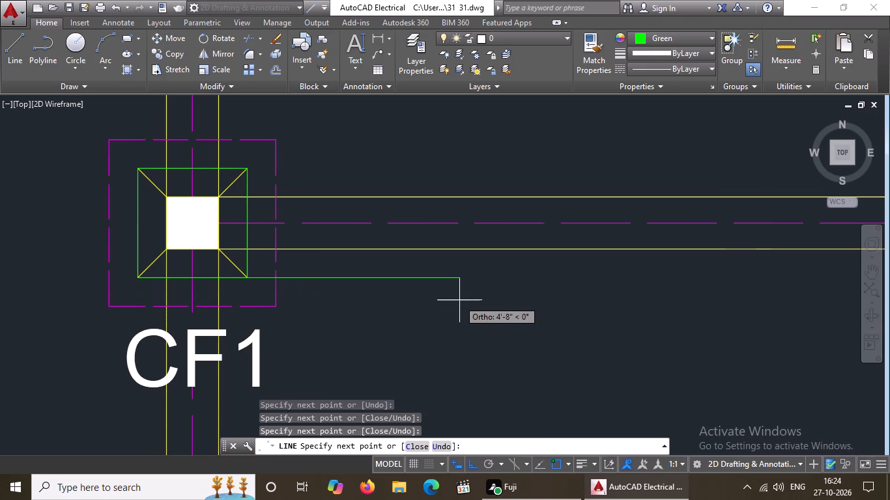
pyautogui.press('Return')
# Draw a 1'-7" green square with Line, joining the diagonals' outer ends at the leftmost CF1 footing in the second row from the top.
pyautogui.press('l')
pyautogui.press('Return')
pyautogui.scroll(-5, 453, 310)
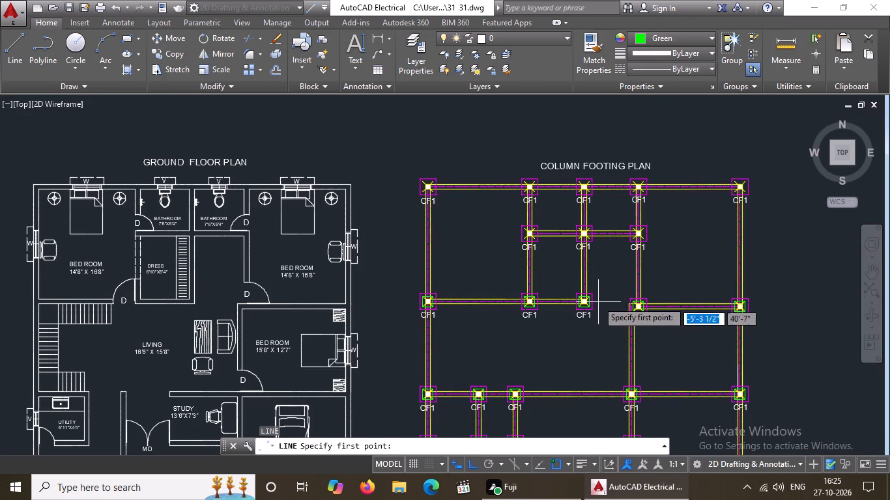
pyautogui.scroll(-1, 682, 268)
pyautogui.scroll(1, 688, 267)
pyautogui.scroll(2, 536, 259)
pyautogui.scroll(3, 497, 195)
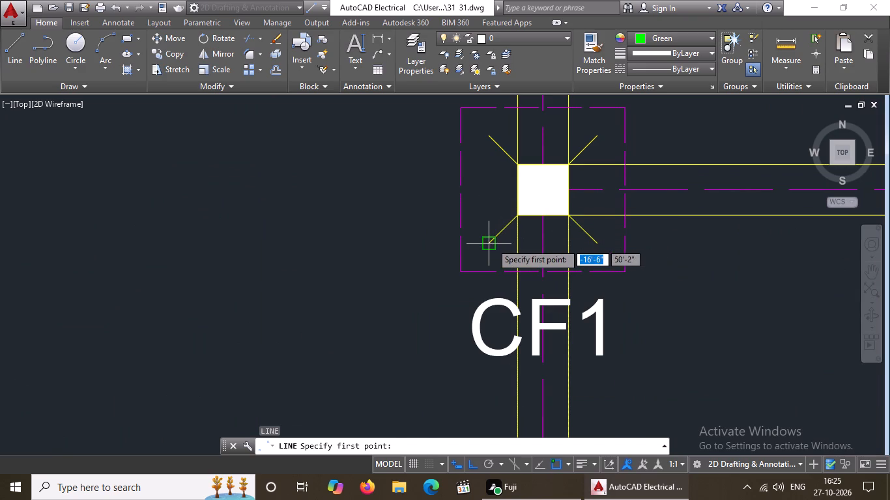
pyautogui.click(491, 243)
pyautogui.click(597, 242)
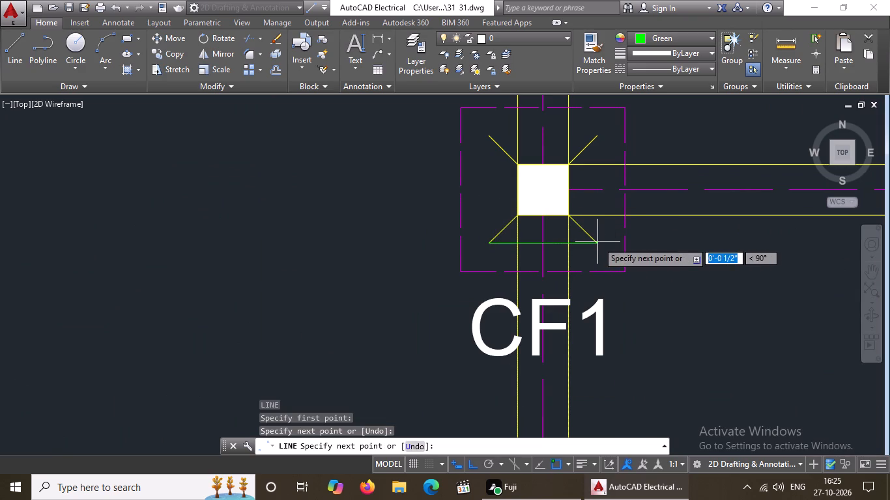
pyautogui.click(597, 134)
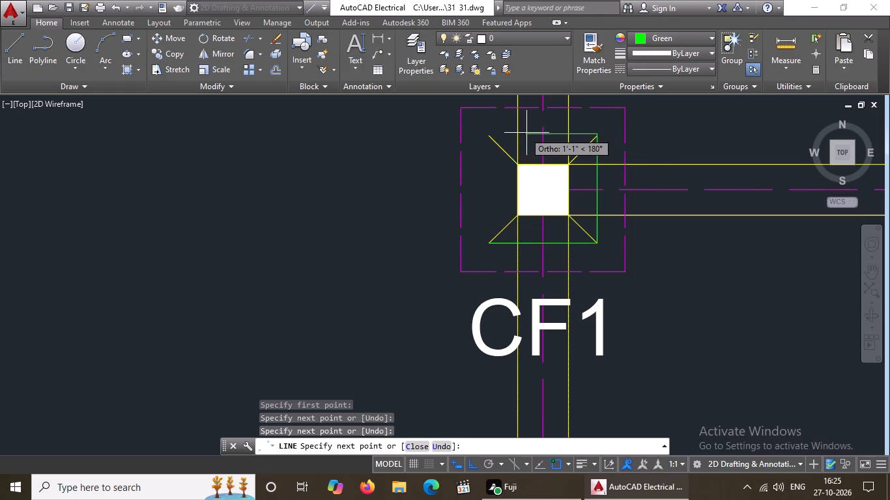
pyautogui.hotkey('ctrl', 'z')
pyautogui.hotkey('ctrl', 'z')
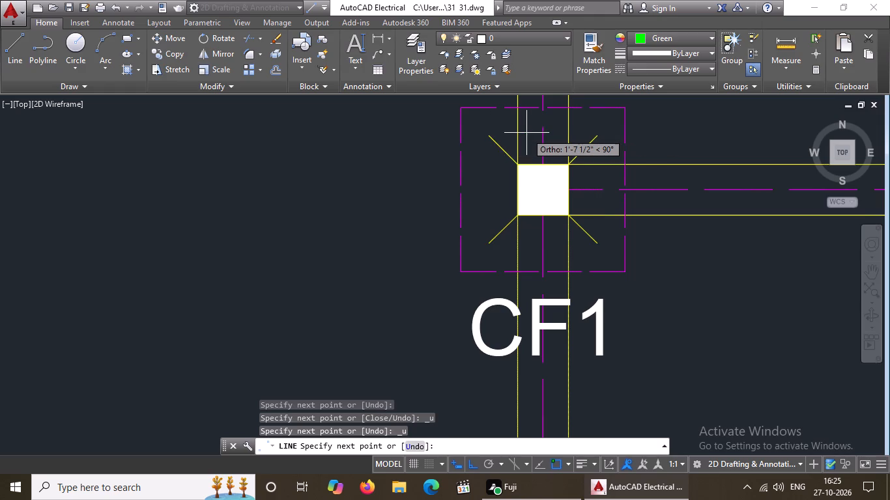
pyautogui.click(593, 239)
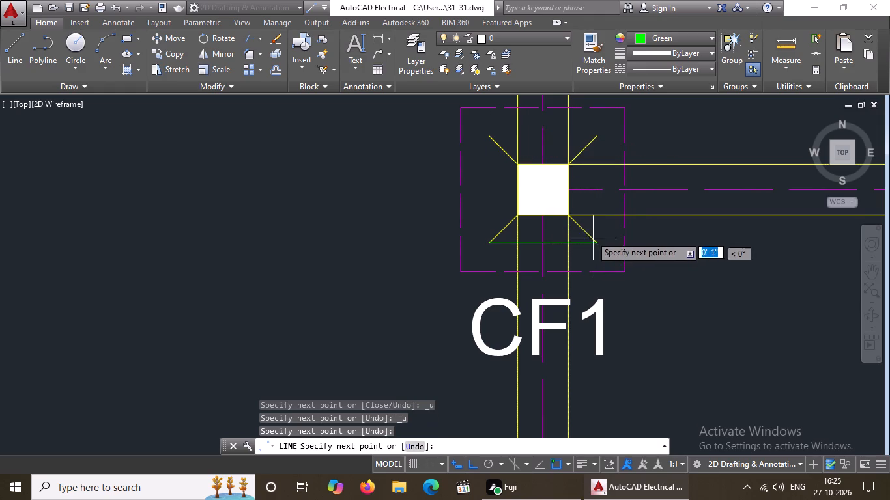
pyautogui.click(597, 135)
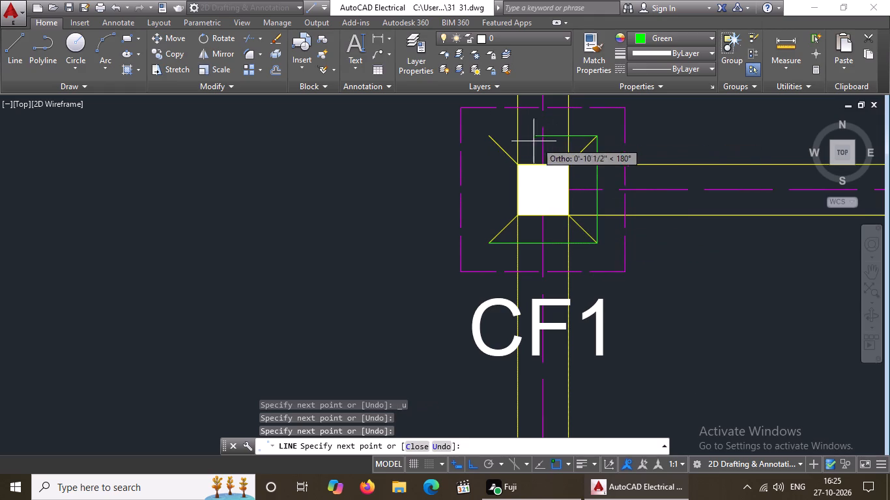
pyautogui.click(485, 135)
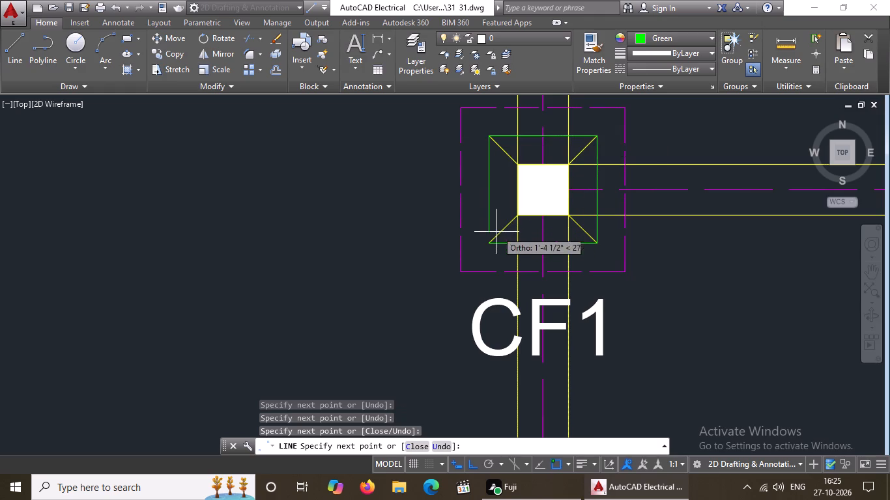
pyautogui.click(492, 244)
pyautogui.press('Return')
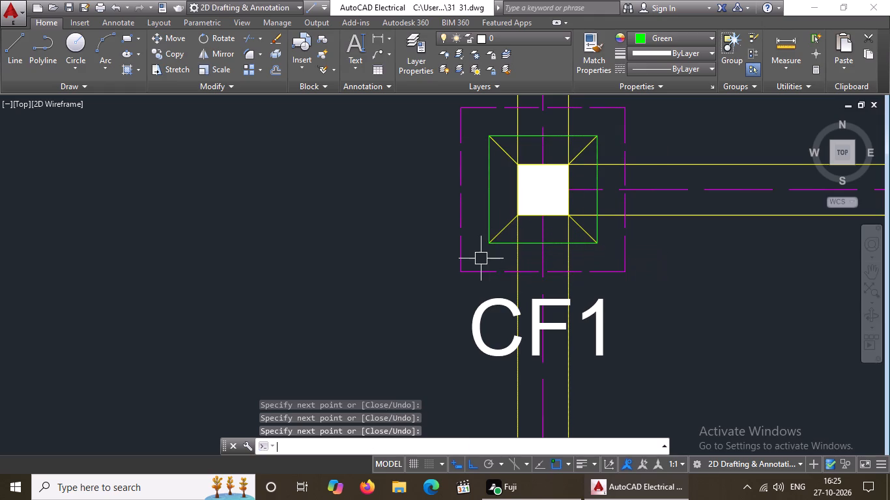
# Draw a 1'-7" green square with Line, joining the diagonals' outer ends at the middle CF1 footing in the second row from the top.
pyautogui.press('l')
pyautogui.press('Return')
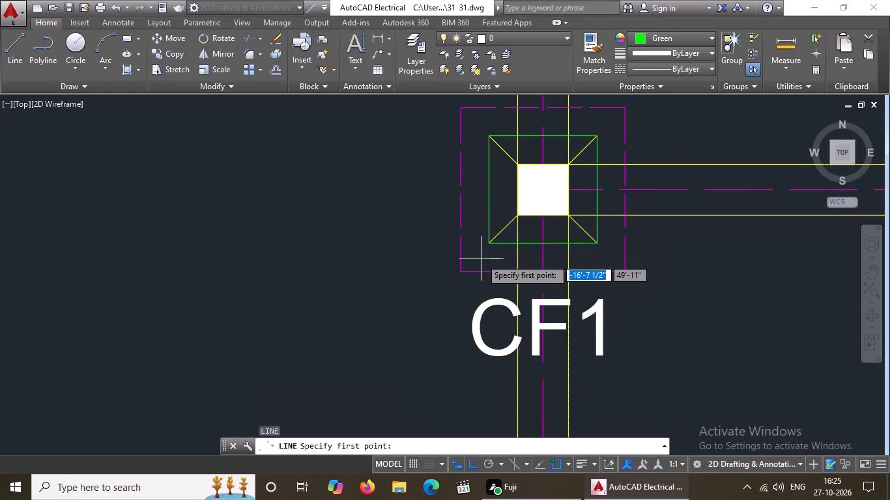
pyautogui.scroll(-3, 491, 280)
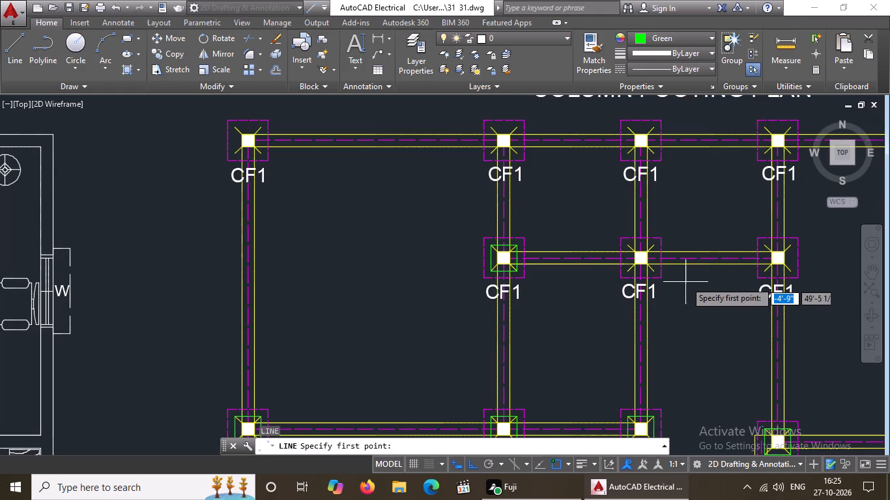
pyautogui.scroll(2, 685, 276)
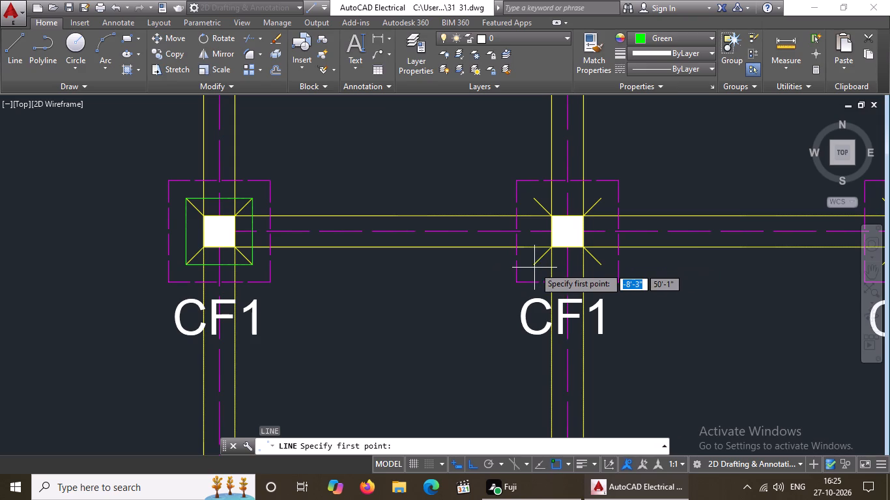
pyautogui.click(534, 265)
pyautogui.click(600, 264)
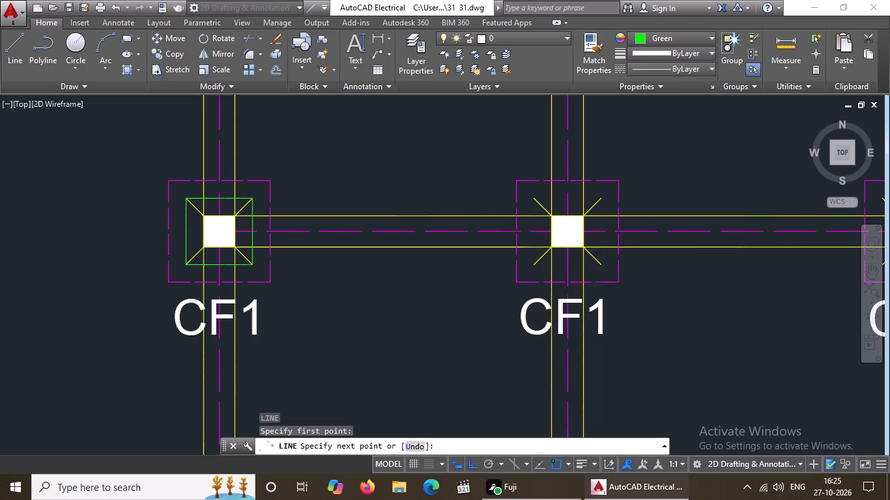
pyautogui.click(601, 198)
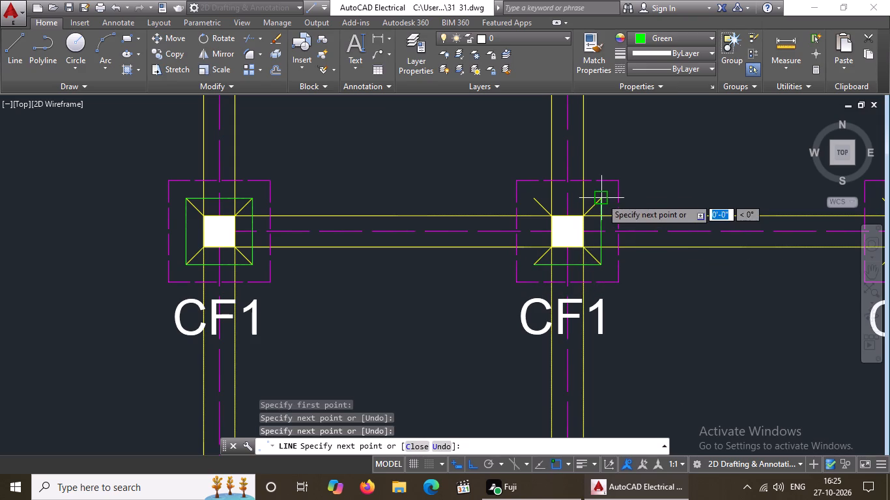
pyautogui.click(536, 195)
pyautogui.click(535, 265)
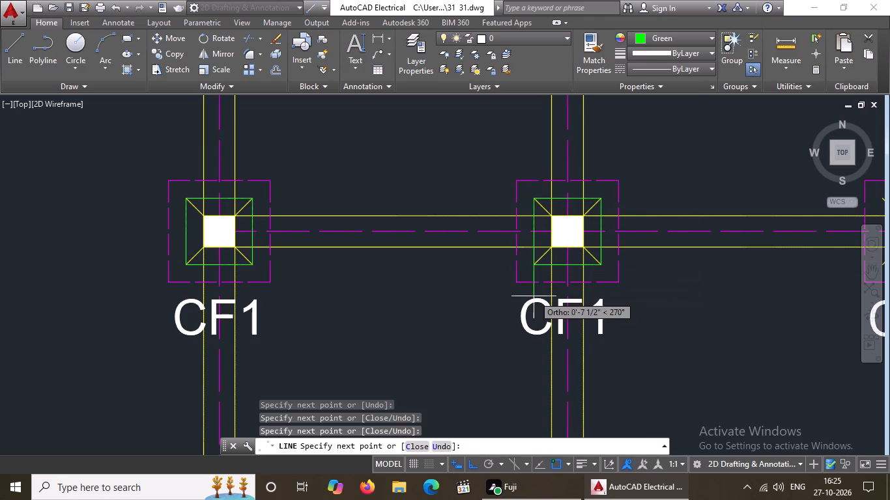
pyautogui.press('Return')
# Draw a 1'-7" green square with Line, joining the diagonals' outer ends at the rightmost CF1 footing in the second row from the top.
pyautogui.press('l')
pyautogui.press('Return')
pyautogui.scroll(-4, 534, 296)
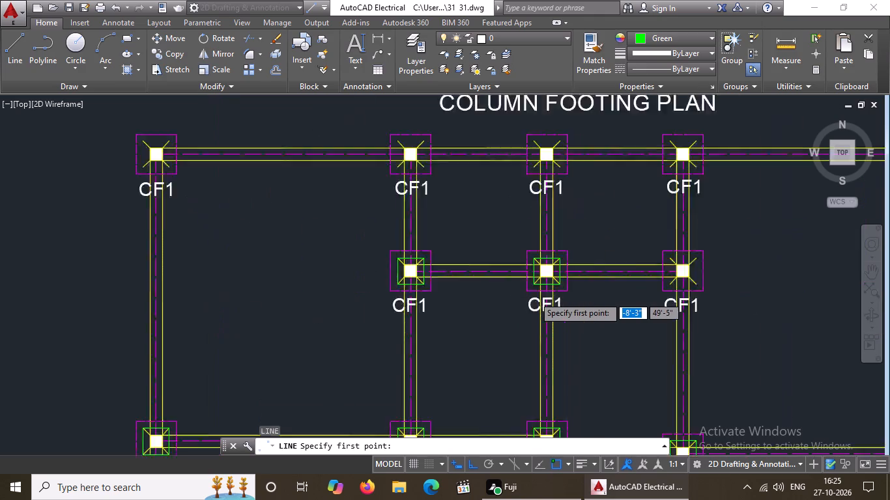
pyautogui.scroll(-1, 534, 296)
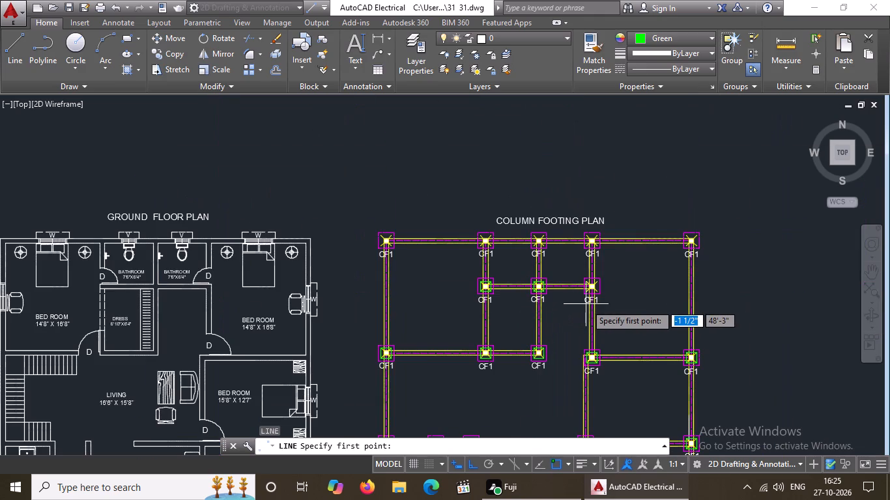
pyautogui.scroll(5, 604, 292)
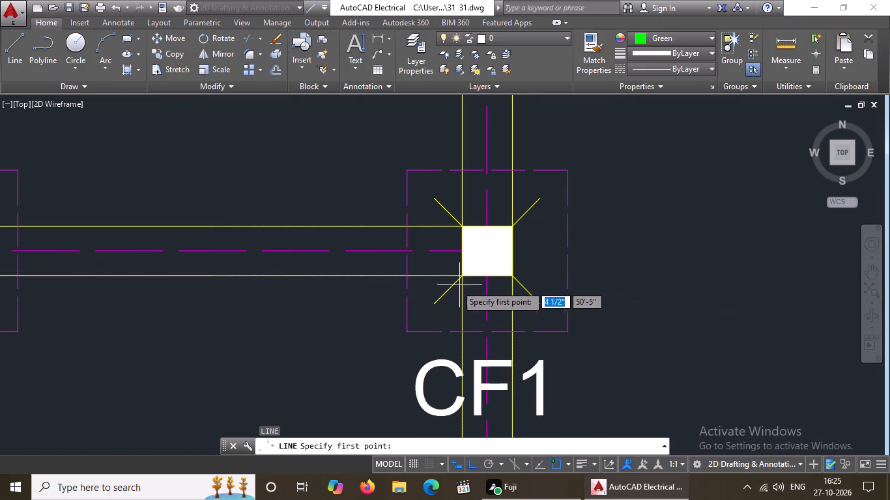
pyautogui.click(434, 305)
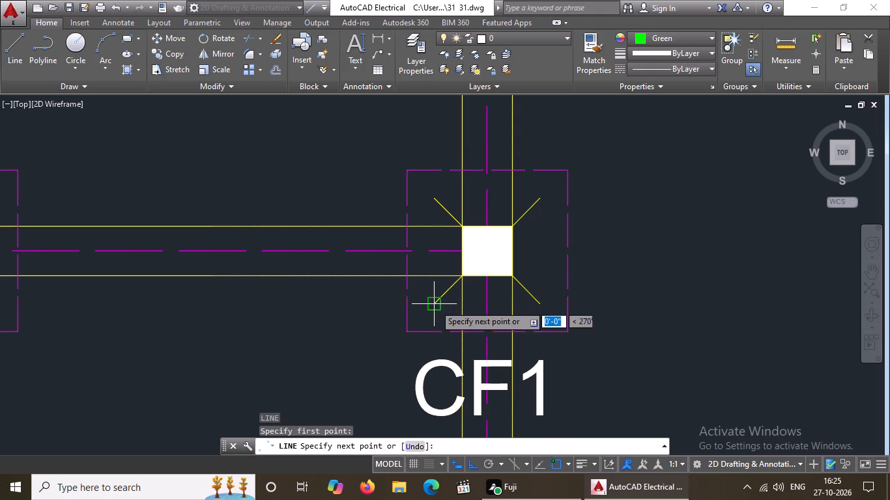
pyautogui.click(538, 302)
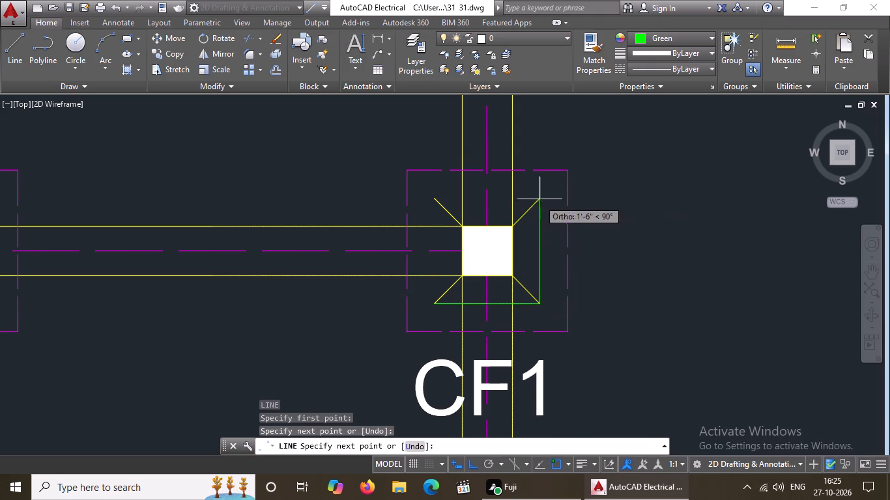
pyautogui.click(540, 199)
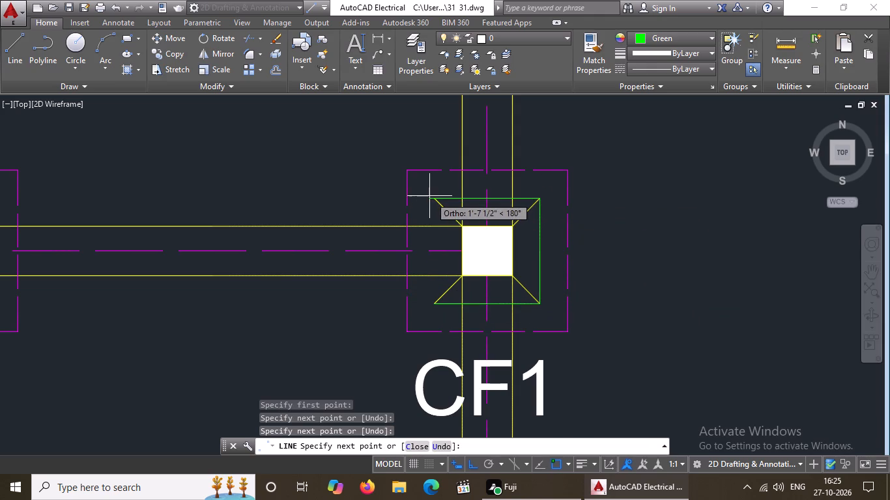
pyautogui.click(435, 198)
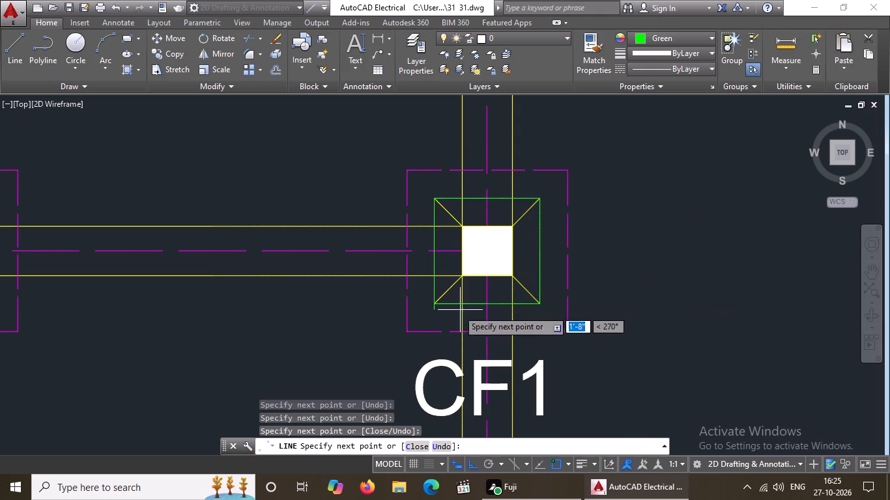
pyautogui.click(434, 304)
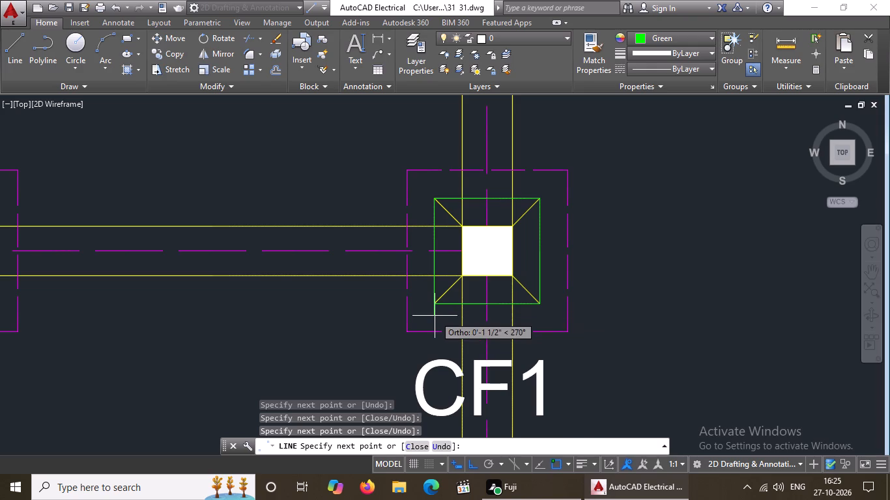
pyautogui.press('Return')
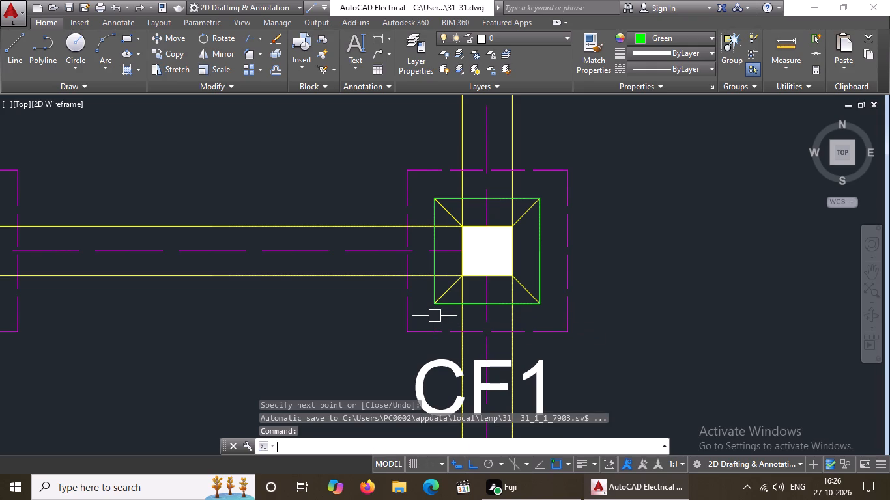
pyautogui.press('Escape')
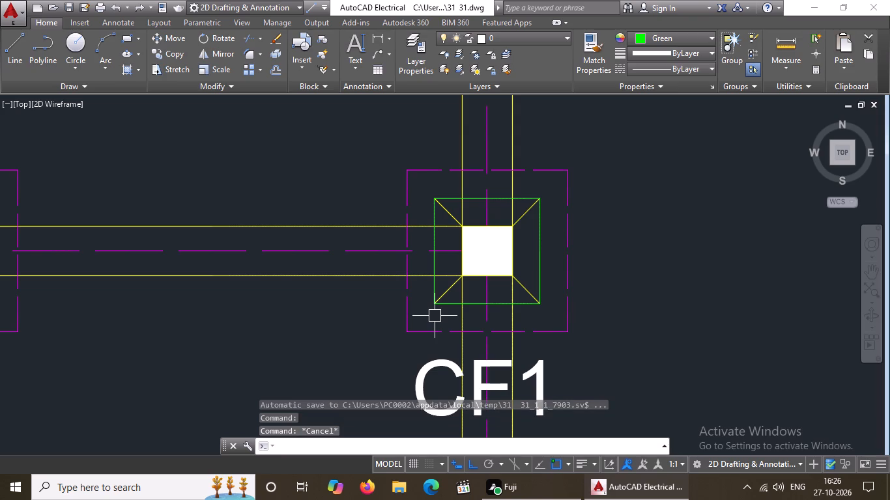
# Draw a 1'-7" green square with Line, joining the diagonals' outer ends at the leftmost CF1 footing in the top row.
pyautogui.press('l')
pyautogui.press('Return')
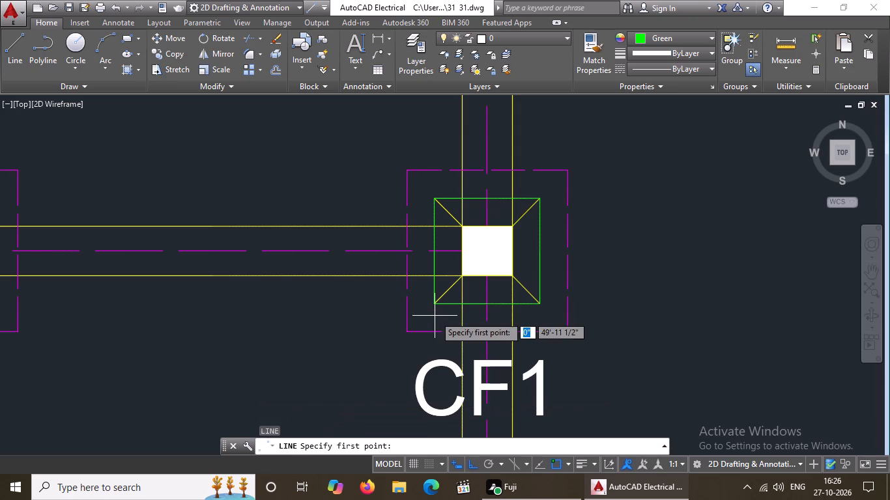
pyautogui.scroll(-4, 504, 288)
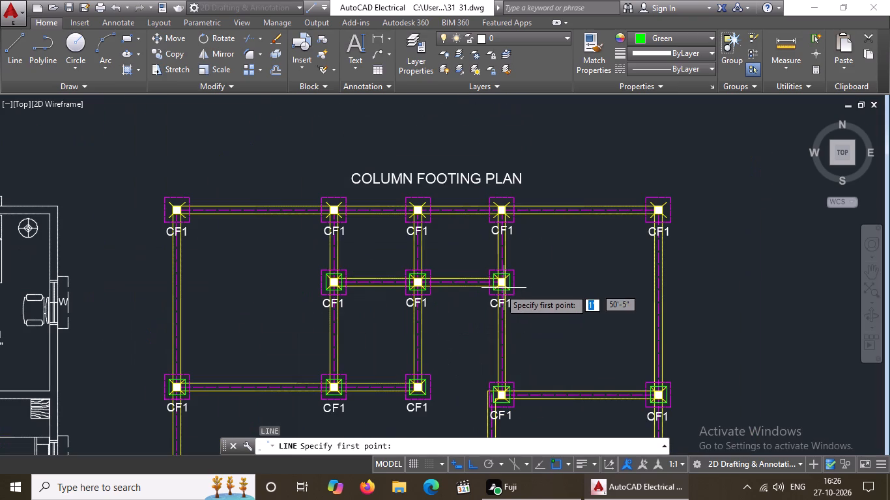
pyautogui.scroll(6, 158, 200)
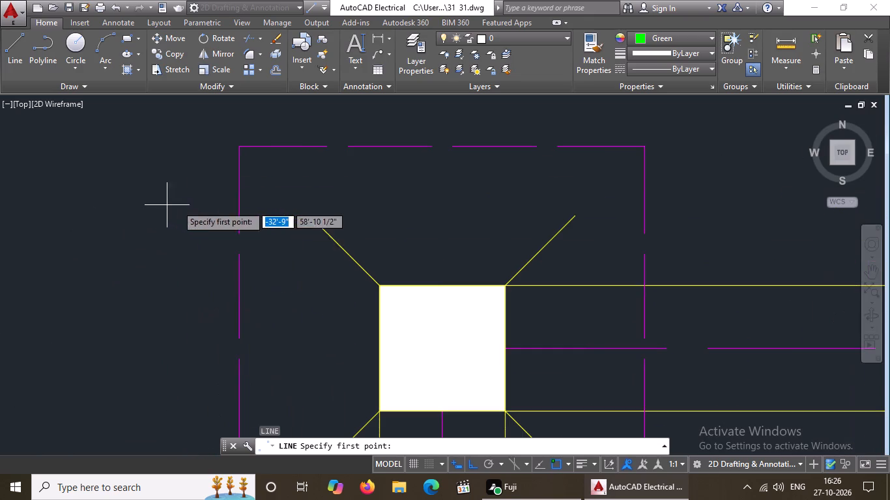
pyautogui.click(309, 216)
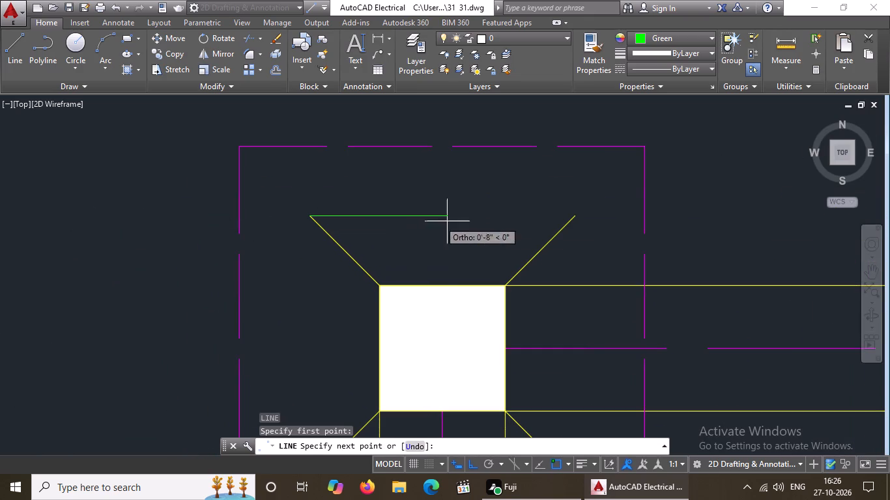
pyautogui.click(572, 218)
pyautogui.scroll(-4, 555, 224)
pyautogui.scroll(2, 560, 267)
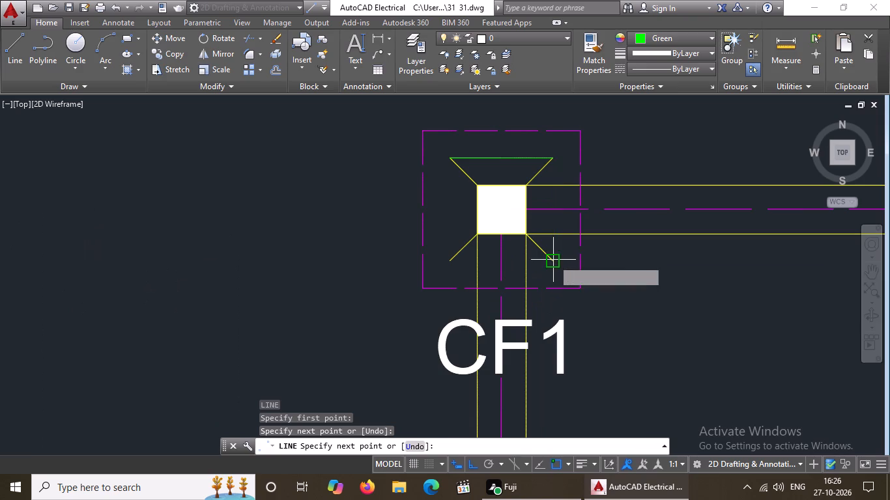
pyautogui.click(551, 260)
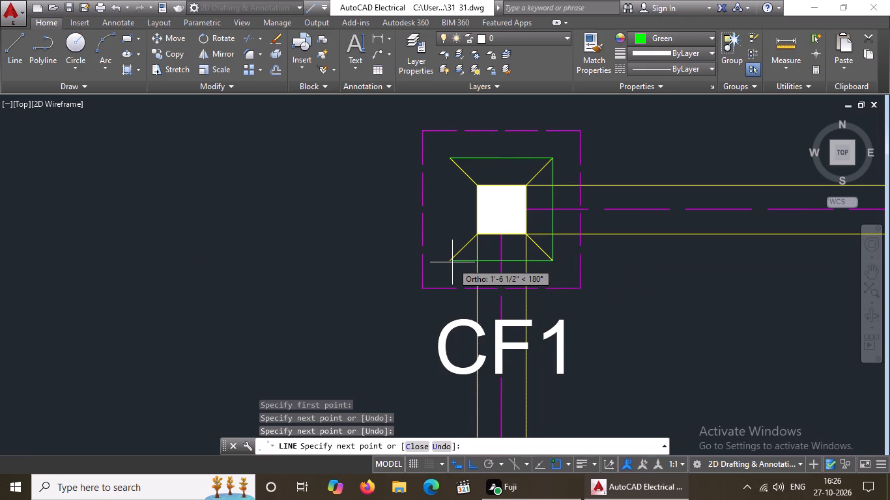
pyautogui.click(449, 262)
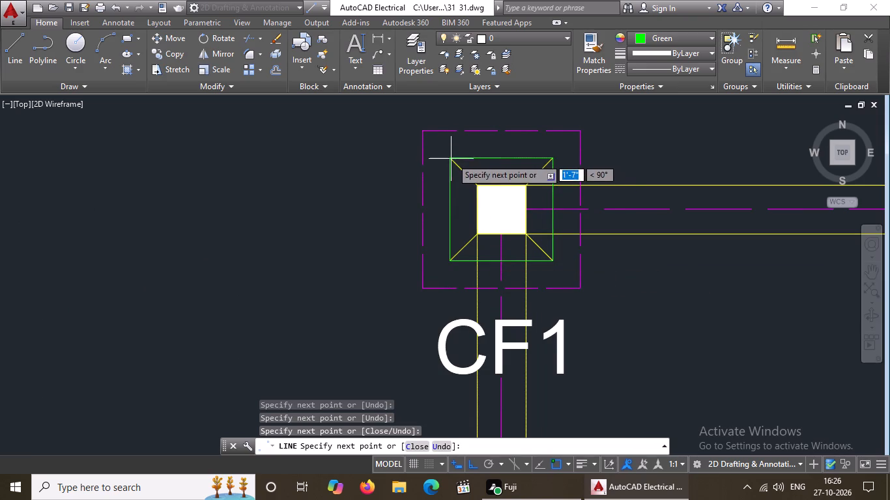
pyautogui.click(452, 158)
pyautogui.press('Return')
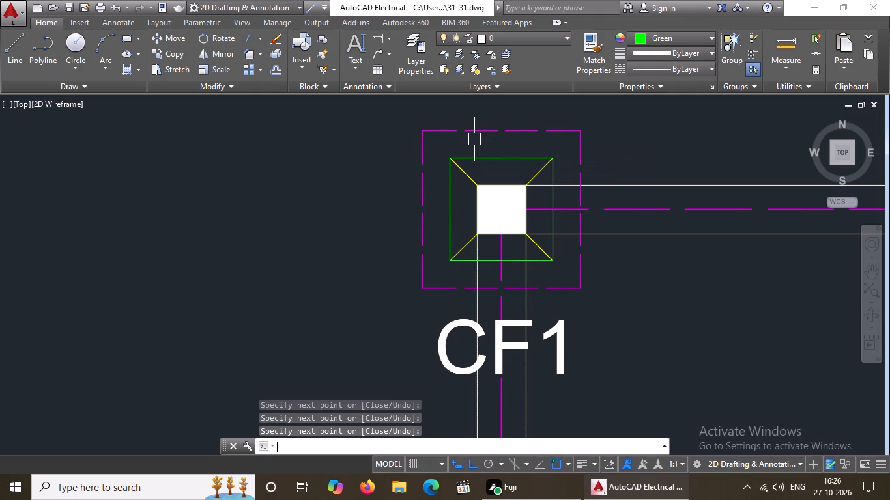
# Draw a 1'-7" green square with Line, joining the diagonals' outer ends at the second CF1 footing from the left in the top row.
pyautogui.press('l')
pyautogui.press('Return')
pyautogui.scroll(-4, 381, 260)
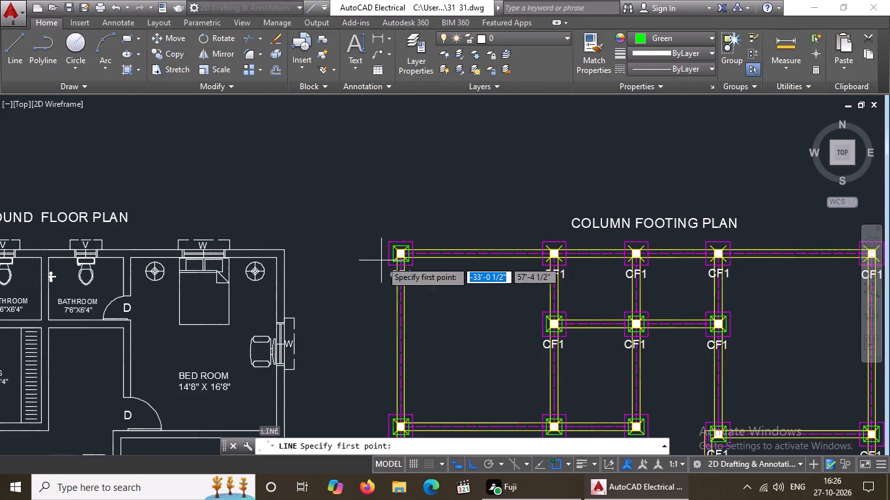
pyautogui.scroll(4, 566, 258)
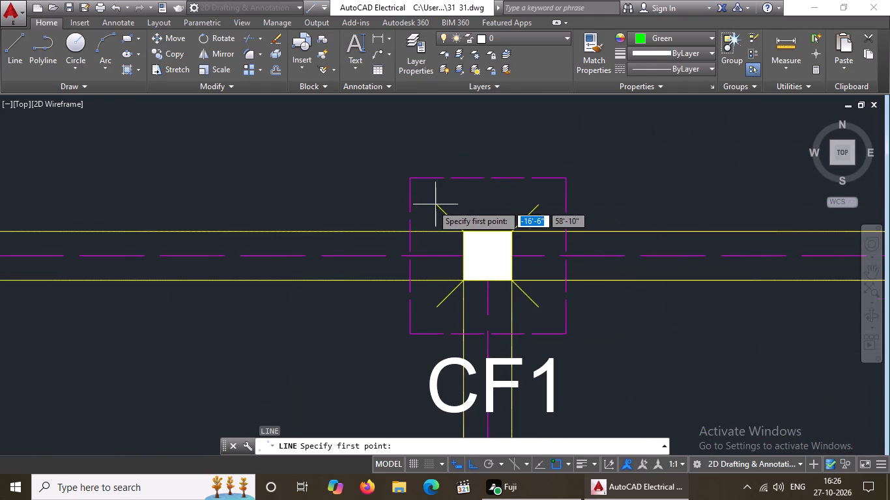
pyautogui.click(437, 204)
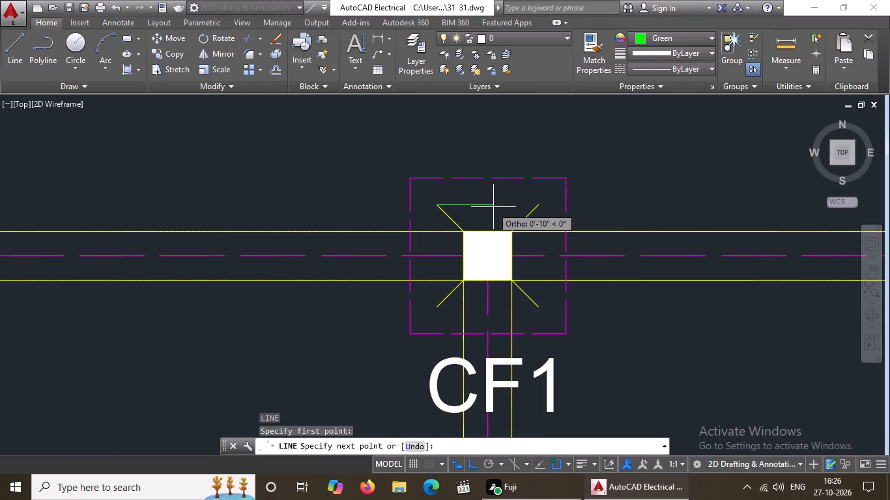
pyautogui.click(537, 205)
pyautogui.click(535, 305)
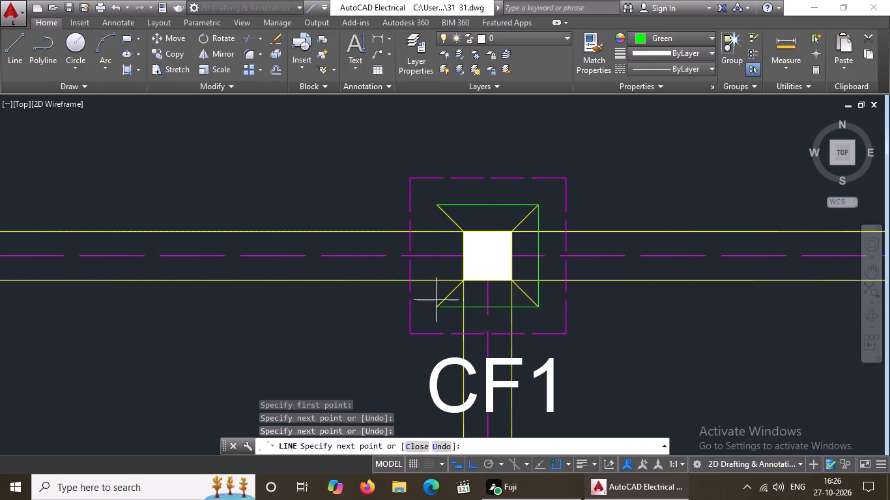
pyautogui.moveTo(440, 307); pyautogui.dragTo(446, 297)
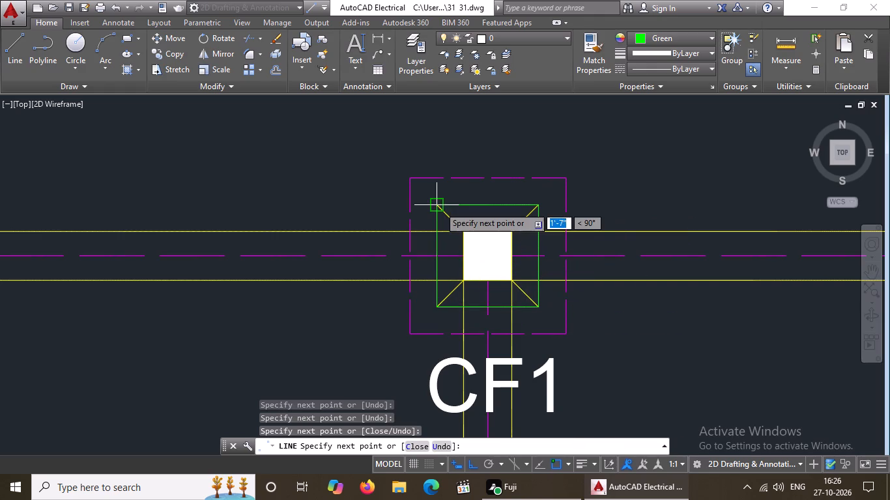
pyautogui.click(439, 206)
pyautogui.press('Return')
# Draw a 1'-7" green square with Line, joining the diagonals' outer ends at the middle CF1 footing in the top row.
pyautogui.press('l')
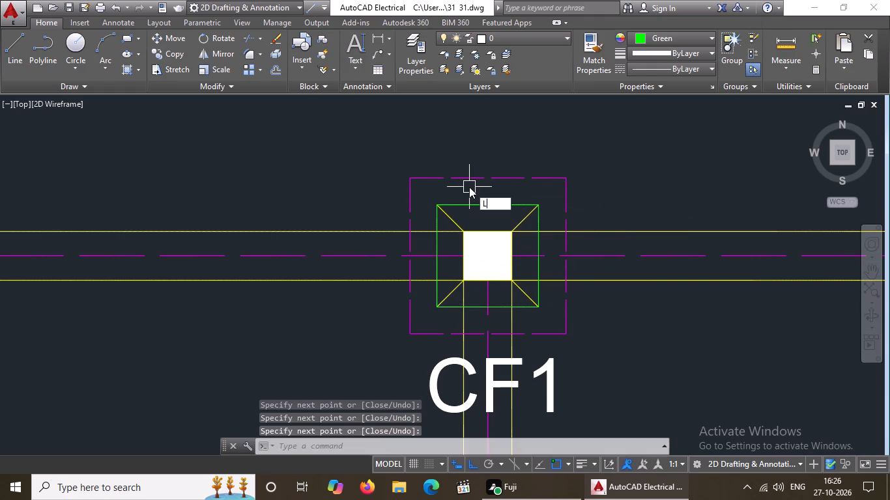
pyautogui.press('Return')
pyautogui.scroll(-3, 469, 187)
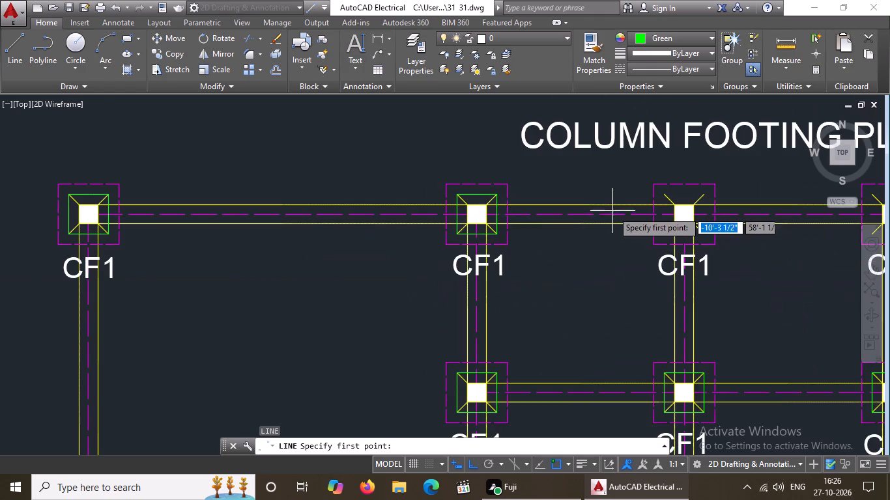
pyautogui.scroll(-2, 575, 251)
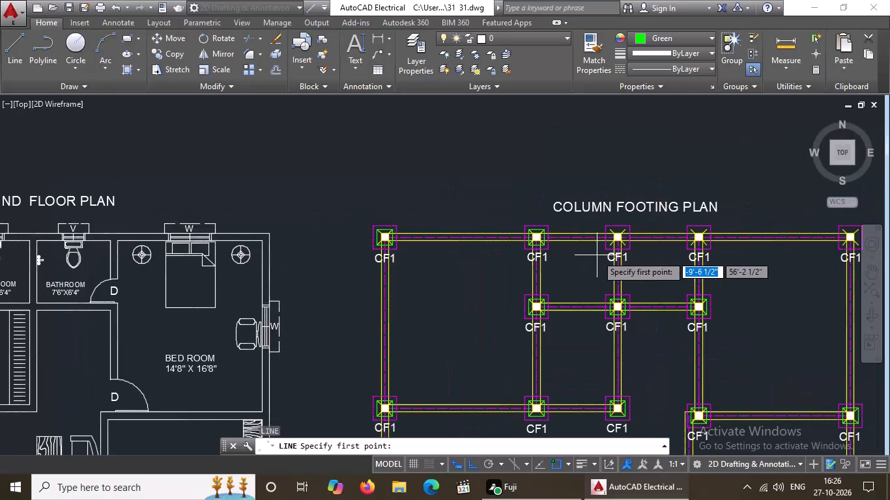
pyautogui.scroll(2, 660, 234)
pyautogui.scroll(1, 601, 210)
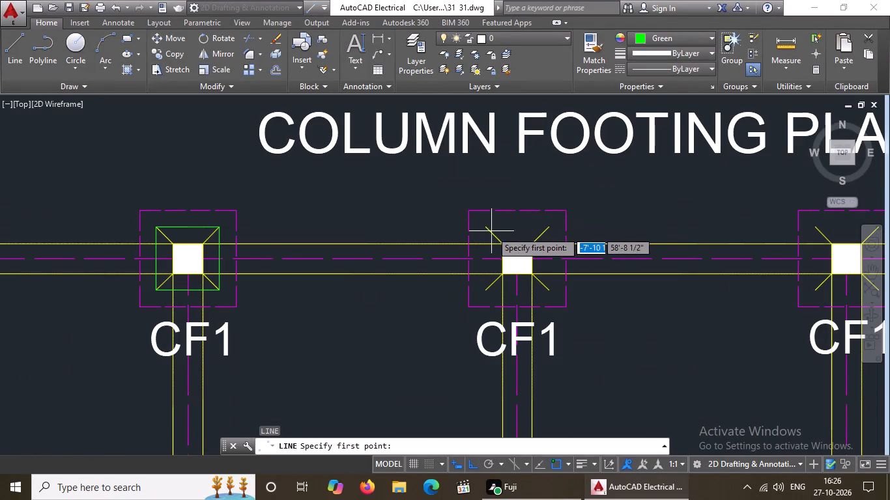
pyautogui.click(488, 227)
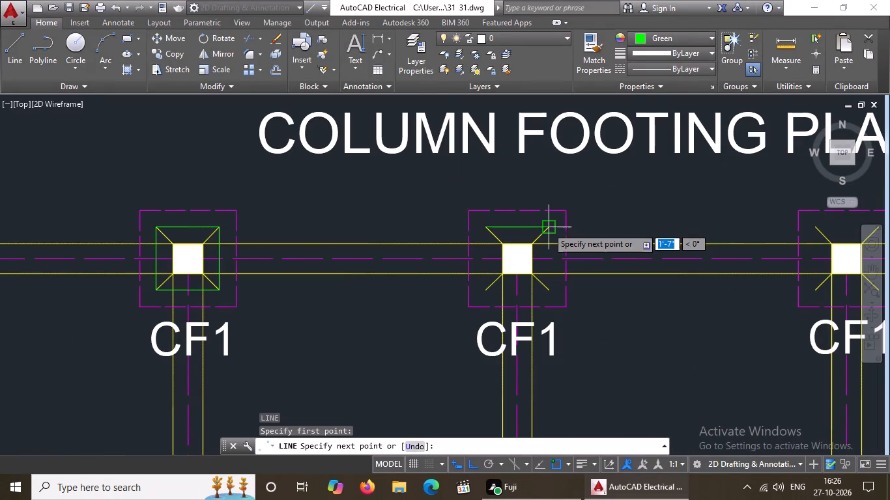
pyautogui.click(547, 226)
pyautogui.click(546, 291)
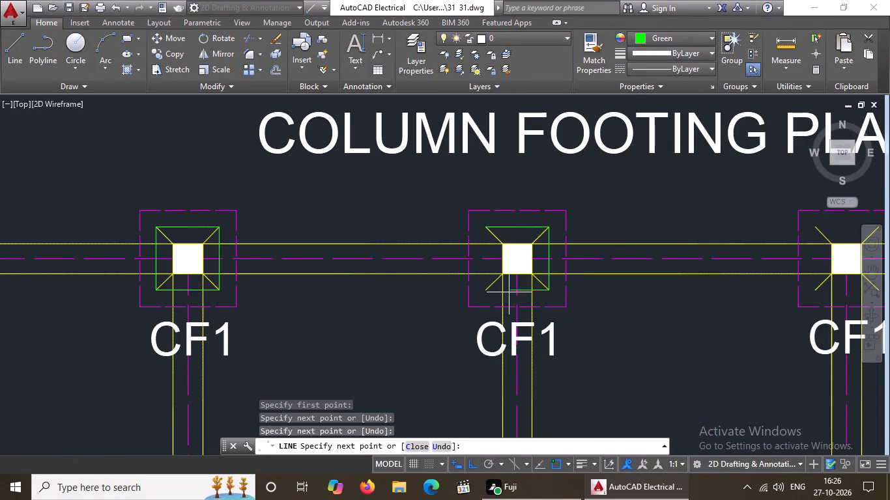
pyautogui.click(486, 290)
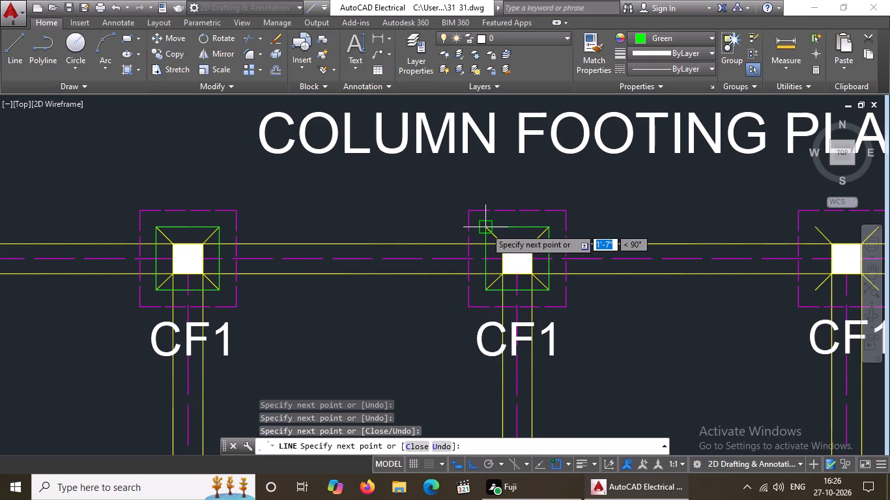
pyautogui.click(485, 227)
pyautogui.press('Return')
# Draw a 1'-7" green square with Line, joining the diagonals' outer ends at the fourth CF1 footing from the left in the top row.
pyautogui.press('l')
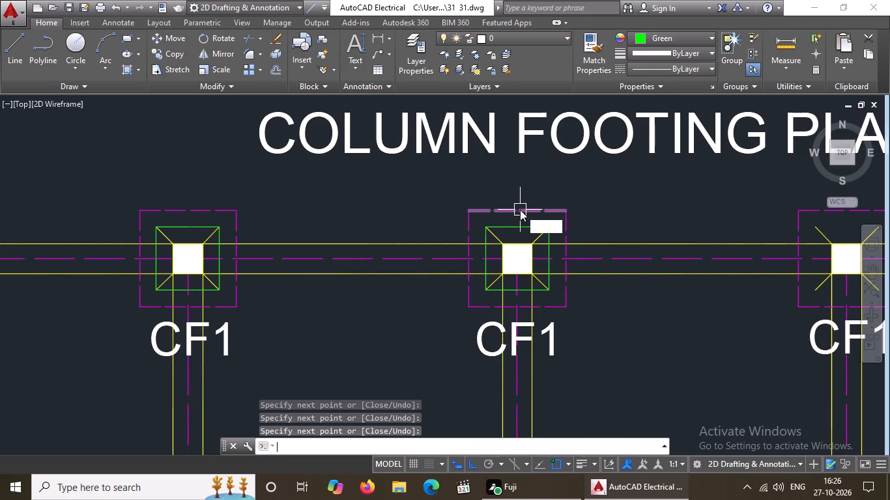
pyautogui.press('Return')
pyautogui.scroll(-2, 506, 259)
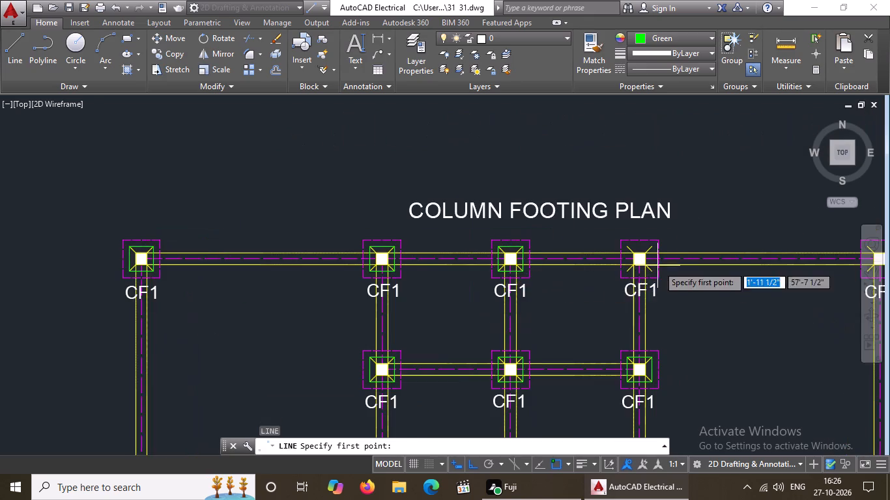
pyautogui.scroll(3, 666, 249)
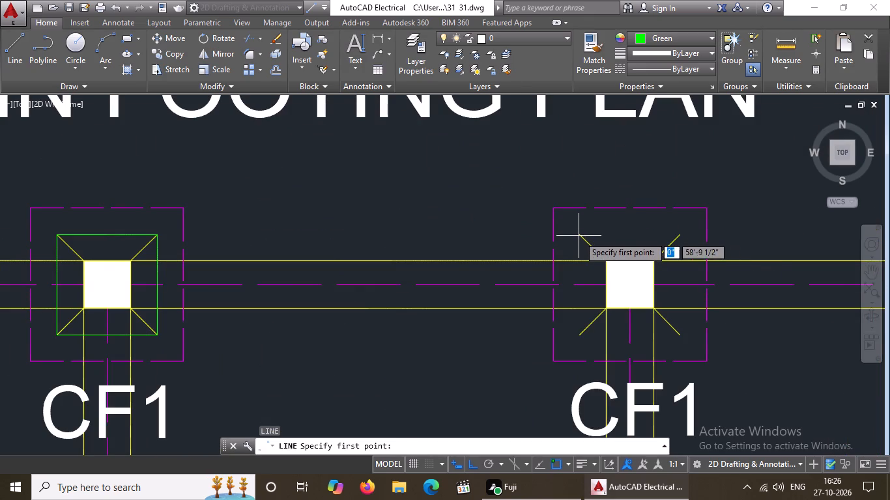
pyautogui.click(580, 234)
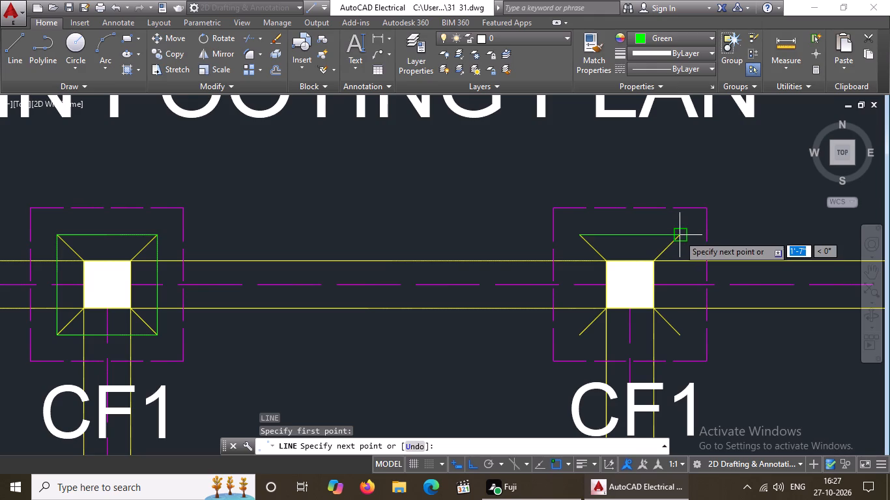
pyautogui.click(679, 236)
pyautogui.click(680, 334)
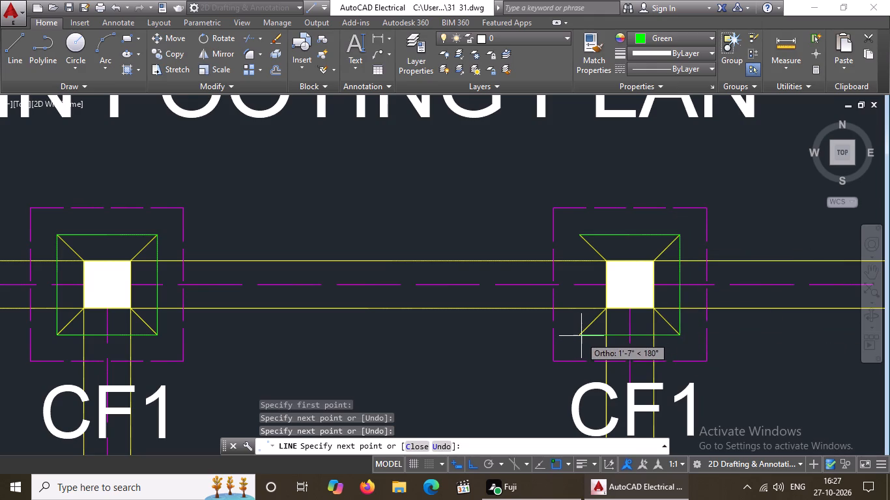
pyautogui.click(581, 334)
pyautogui.click(582, 234)
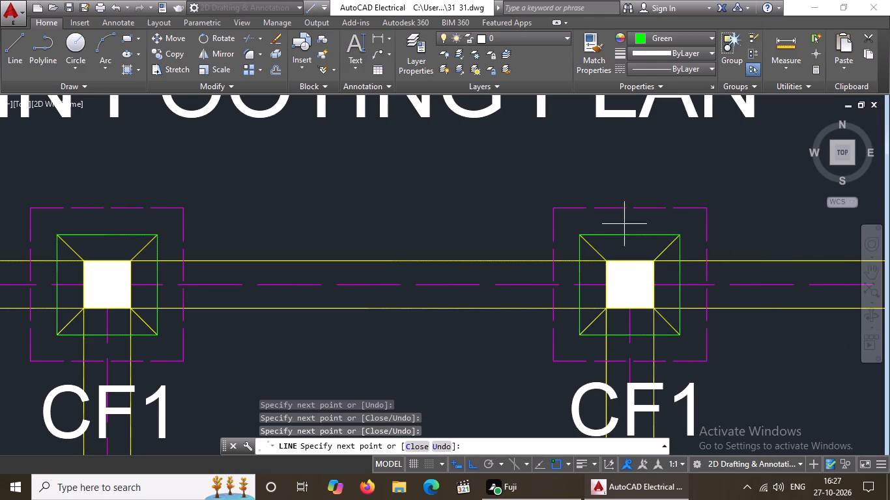
pyautogui.press('Return')
# Draw a 1'-7" green square with Line, joining the diagonals' outer ends at the rightmost CF1 footing in the top row.
pyautogui.press('l')
pyautogui.press('Return')
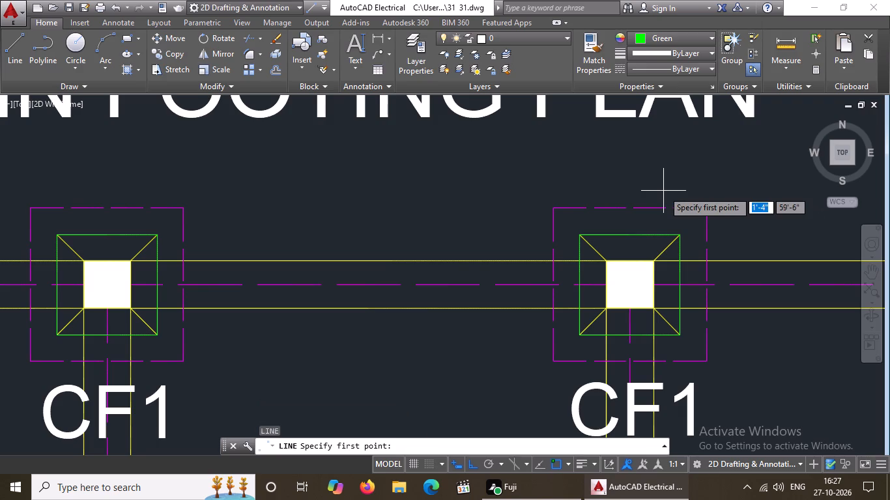
pyautogui.scroll(-5, 663, 192)
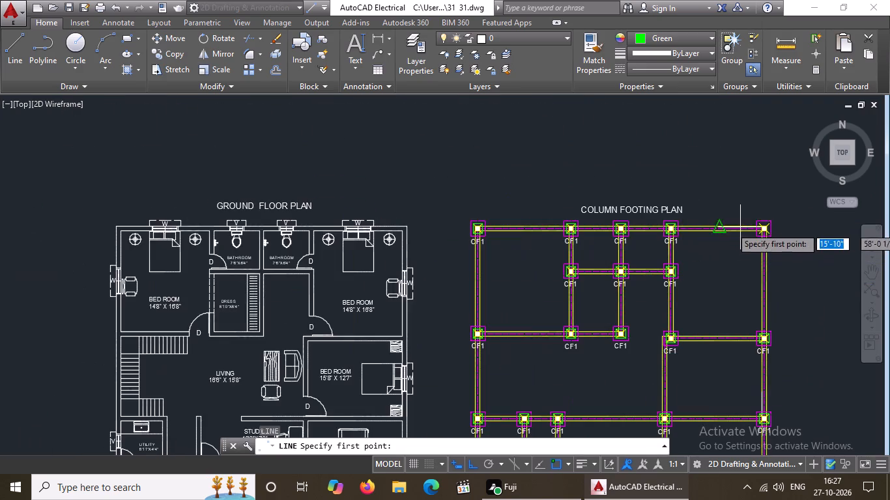
pyautogui.scroll(2, 741, 225)
pyautogui.scroll(-3, 842, 233)
pyautogui.scroll(5, 848, 237)
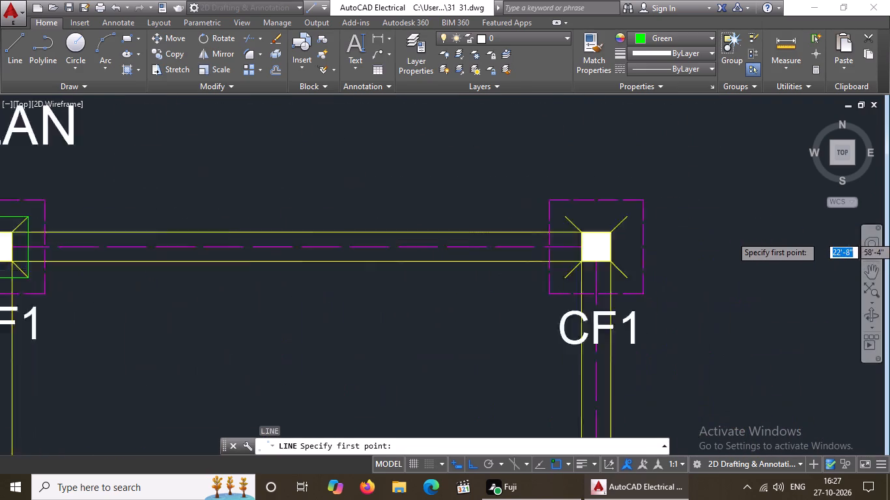
pyautogui.scroll(1, 848, 236)
pyautogui.click(396, 204)
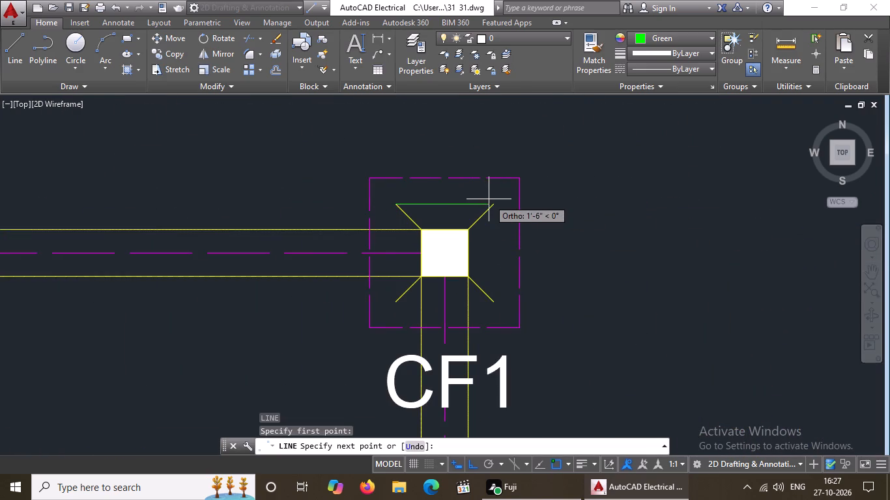
pyautogui.click(493, 204)
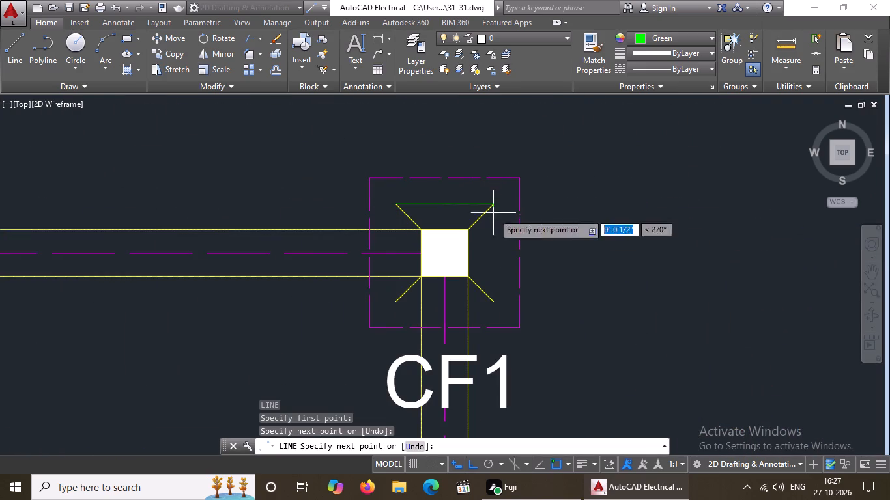
pyautogui.click(493, 301)
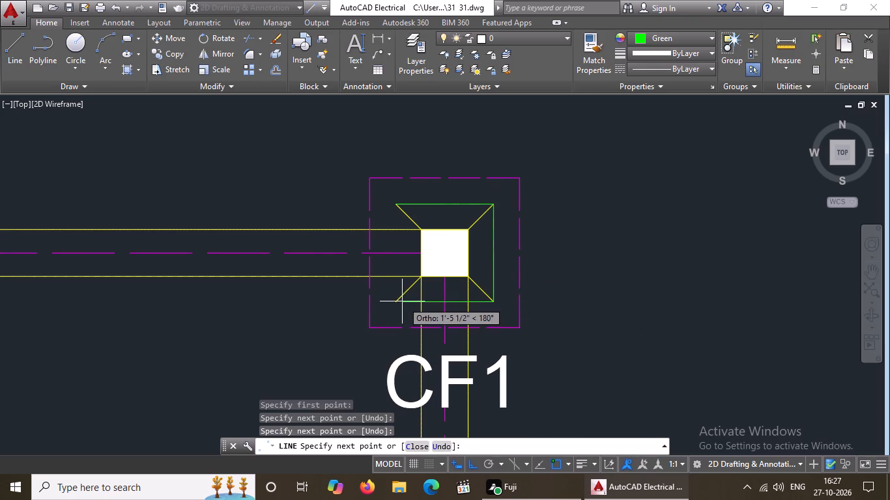
pyautogui.click(395, 303)
pyautogui.click(397, 204)
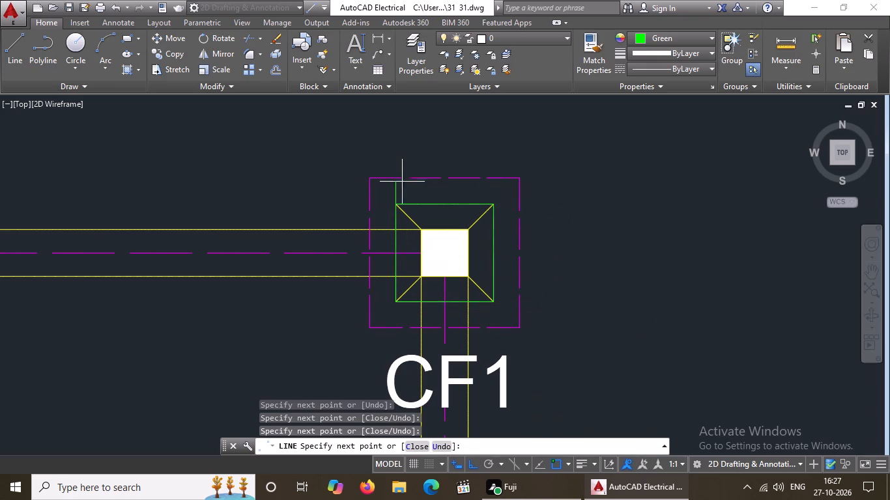
pyautogui.press('Return')
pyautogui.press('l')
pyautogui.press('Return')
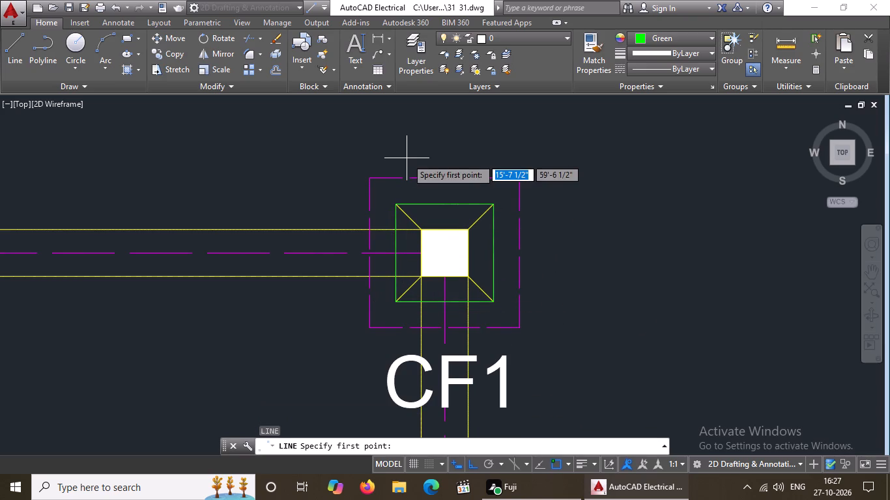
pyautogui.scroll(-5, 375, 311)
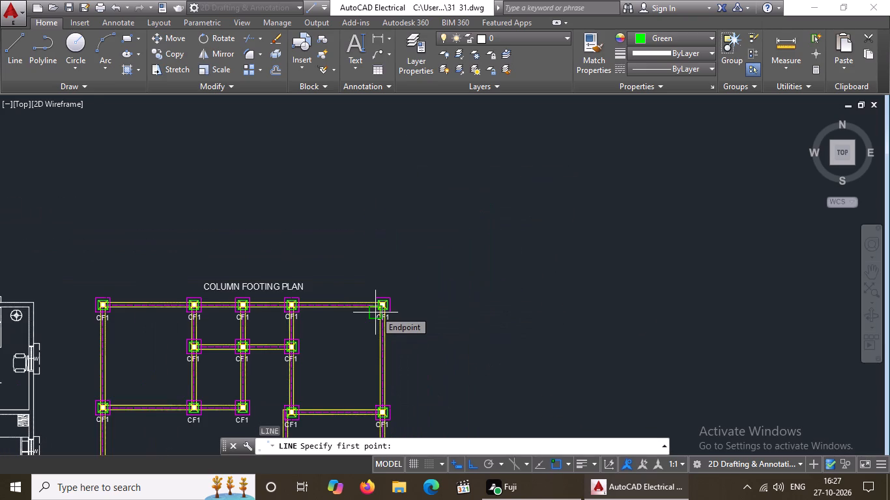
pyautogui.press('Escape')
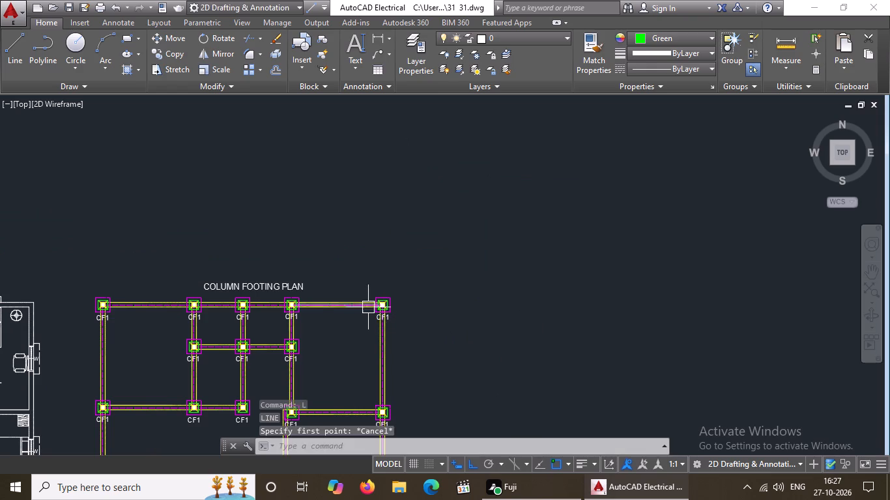
# In the Ground Floor Plan, change the outer top wall line above the left 14'8" x 16'8" bedroom to cyan.
pyautogui.scroll(-3, 368, 307)
pyautogui.moveTo(176, 396); pyautogui.dragTo(278, 332, button='middle')
pyautogui.scroll(3, 377, 309)
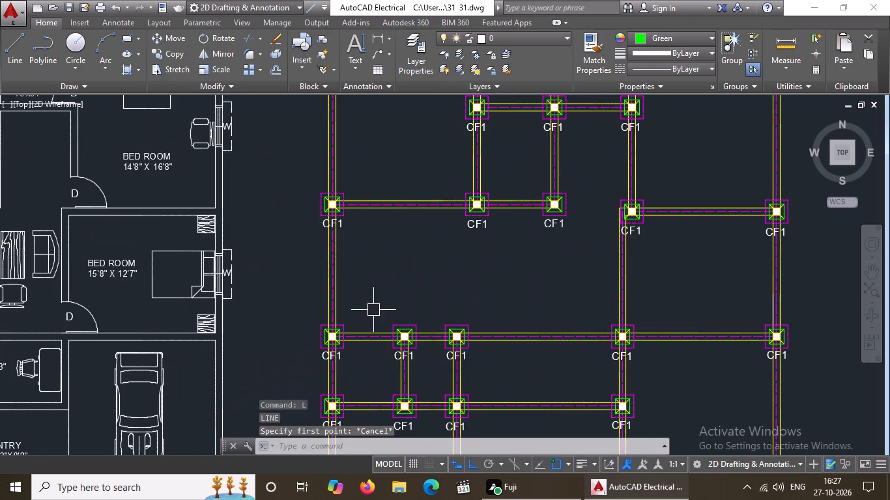
pyautogui.scroll(-1, 357, 305)
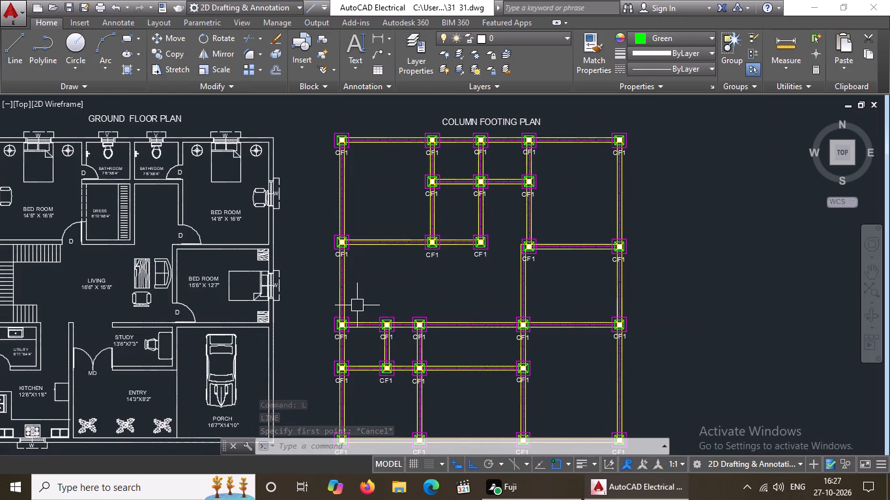
pyautogui.press('Escape')
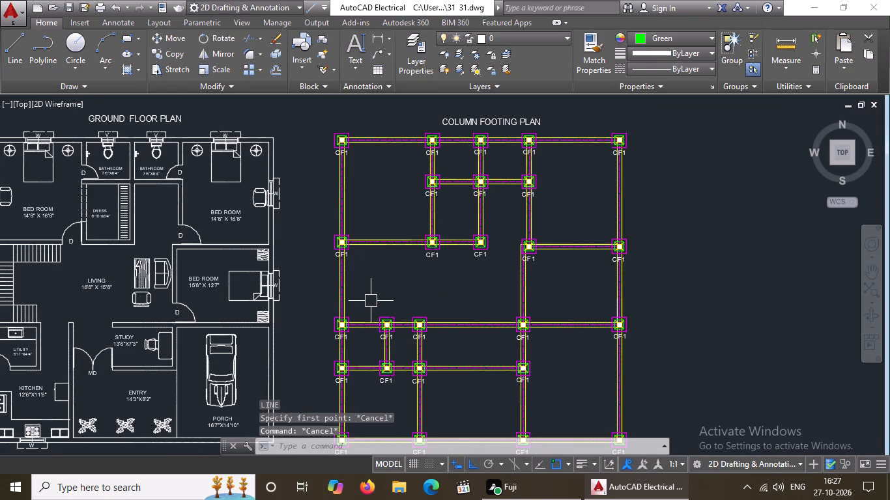
pyautogui.press('Escape')
pyautogui.moveTo(257, 273); pyautogui.dragTo(260, 273, button='middle')
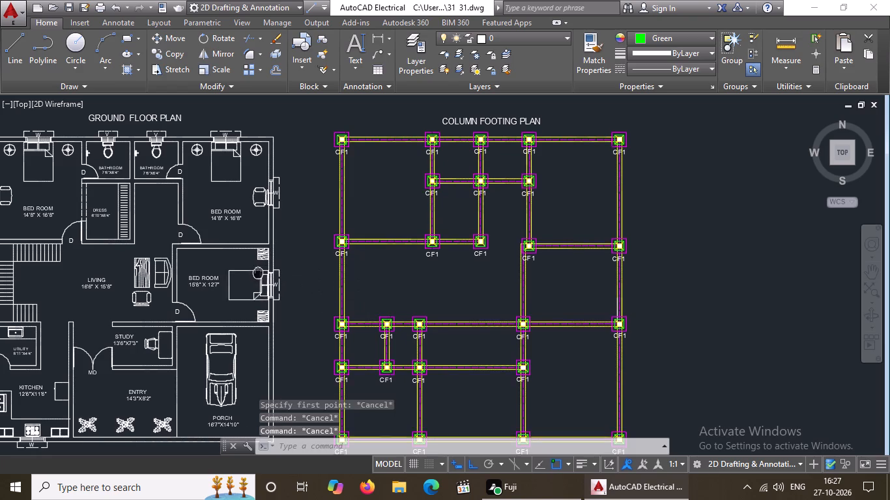
pyautogui.moveTo(260, 273); pyautogui.dragTo(322, 268, button='middle')
pyautogui.scroll(2, 91, 145)
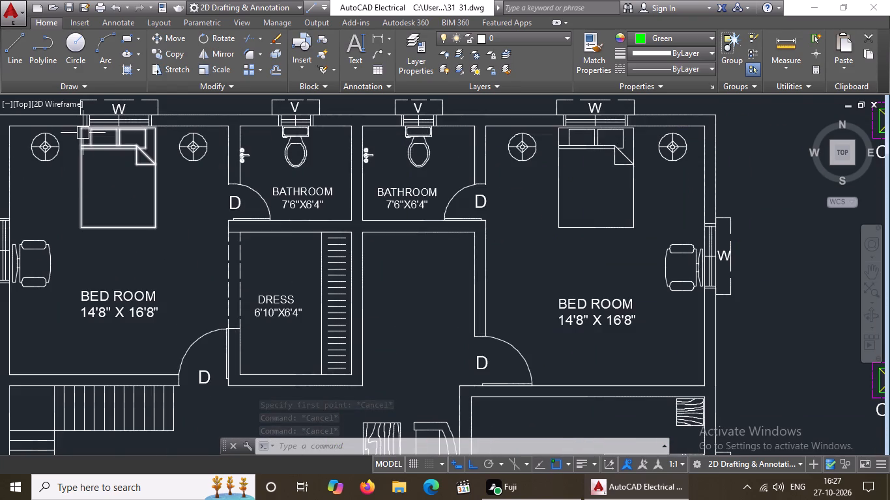
pyautogui.scroll(-2, 83, 133)
pyautogui.scroll(2, 61, 101)
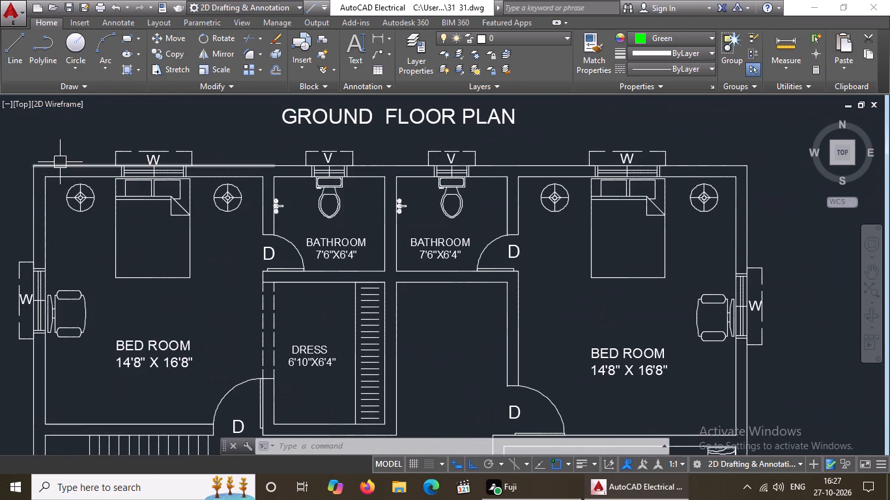
pyautogui.click(60, 163)
pyautogui.click(655, 40)
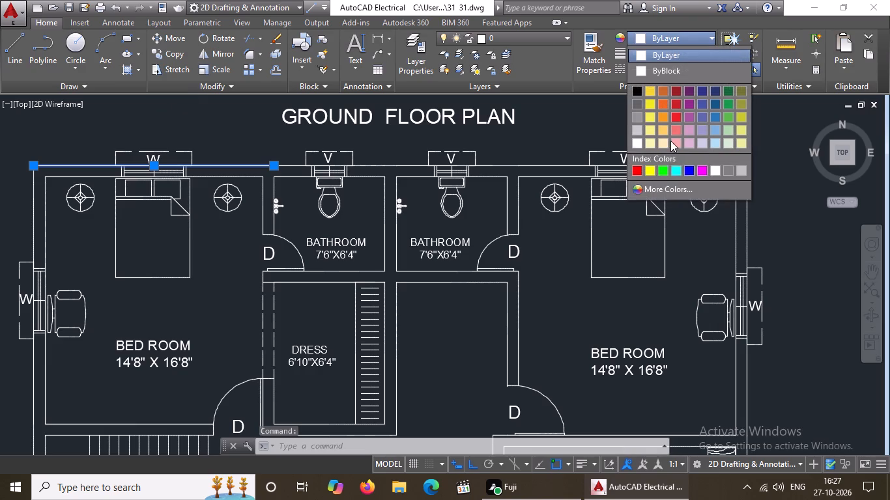
pyautogui.click(674, 171)
pyautogui.press('Escape')
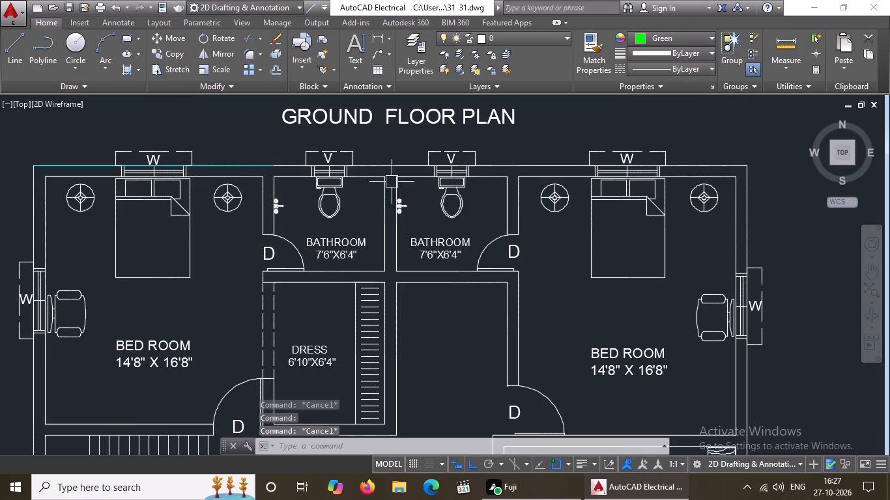
# Change the other three outer top wall line segments, above the two bathrooms and the right bedroom, to cyan.
pyautogui.click(369, 168)
pyautogui.click(638, 31)
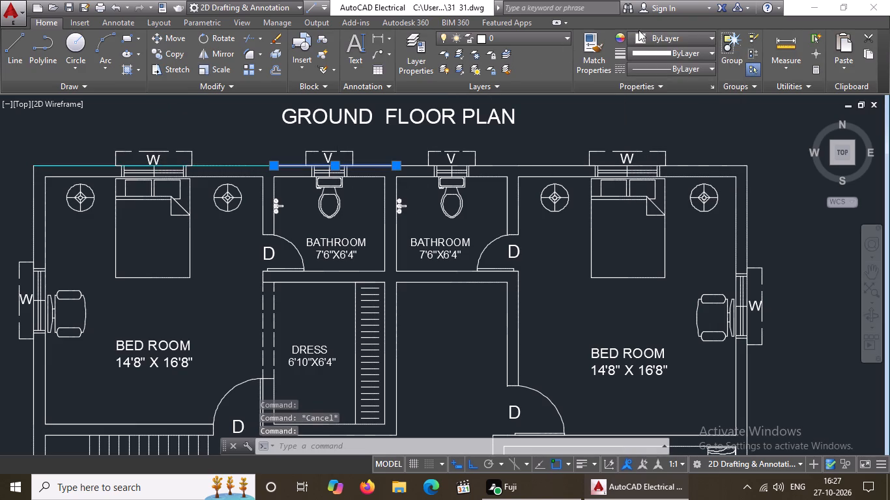
pyautogui.click(676, 40)
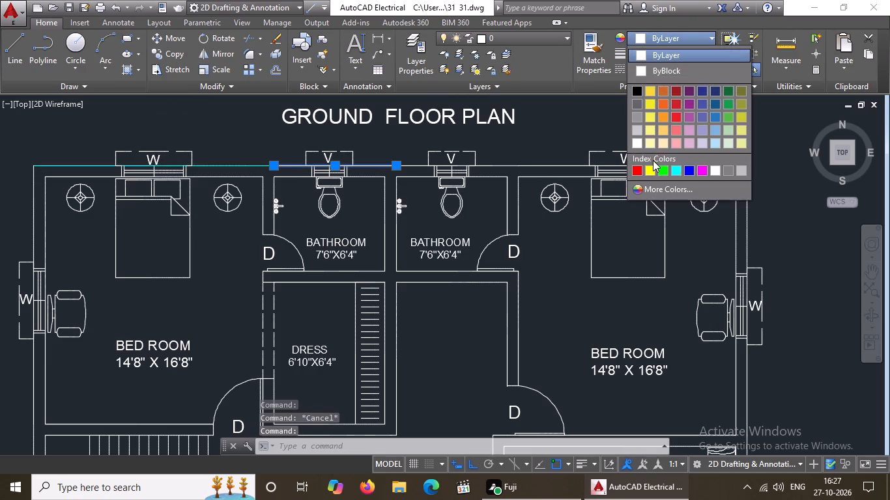
pyautogui.click(678, 170)
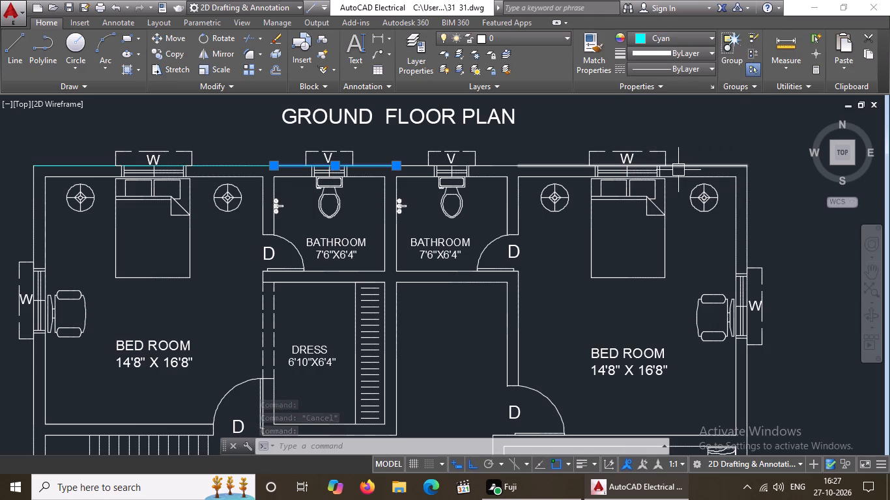
pyautogui.press('Escape')
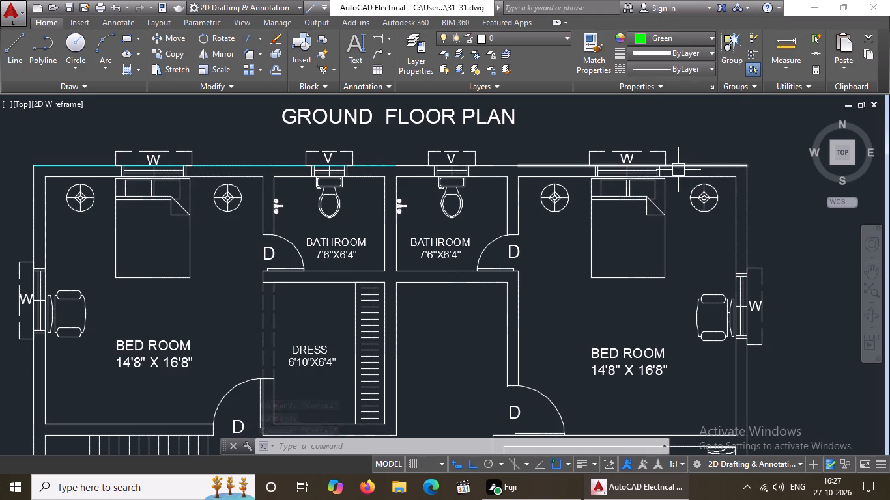
pyautogui.click(511, 166)
pyautogui.click(661, 35)
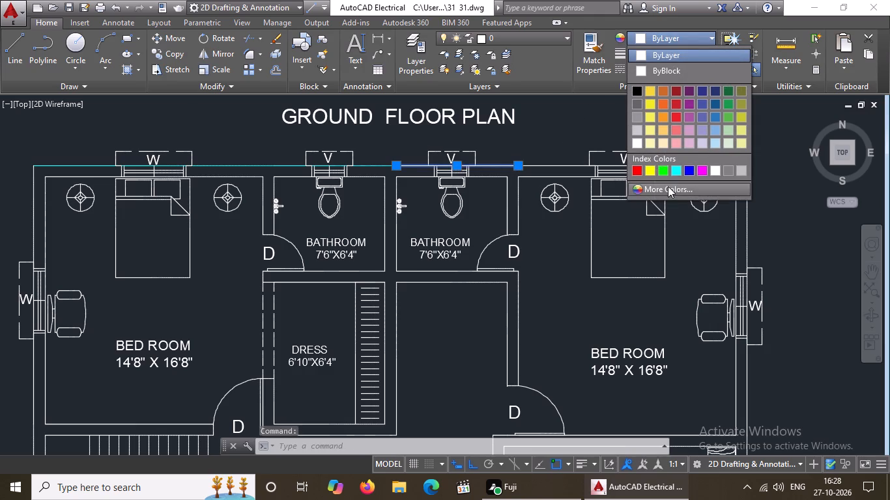
pyautogui.click(675, 170)
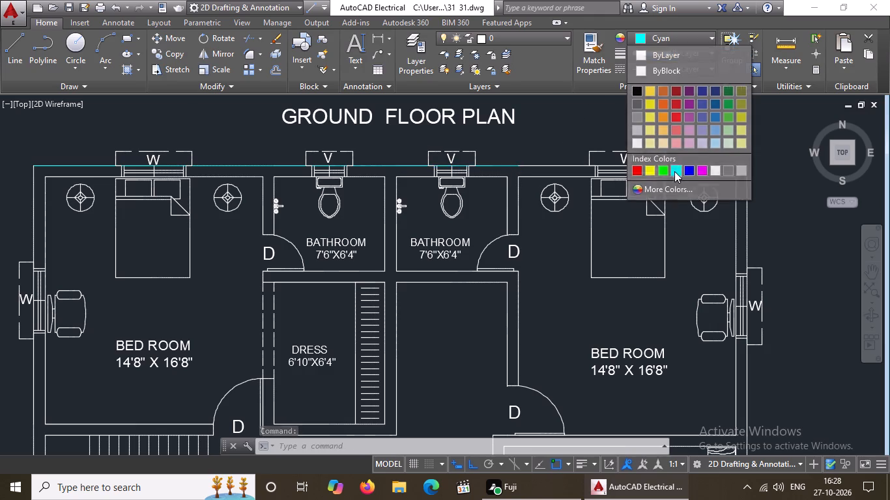
pyautogui.press('Escape')
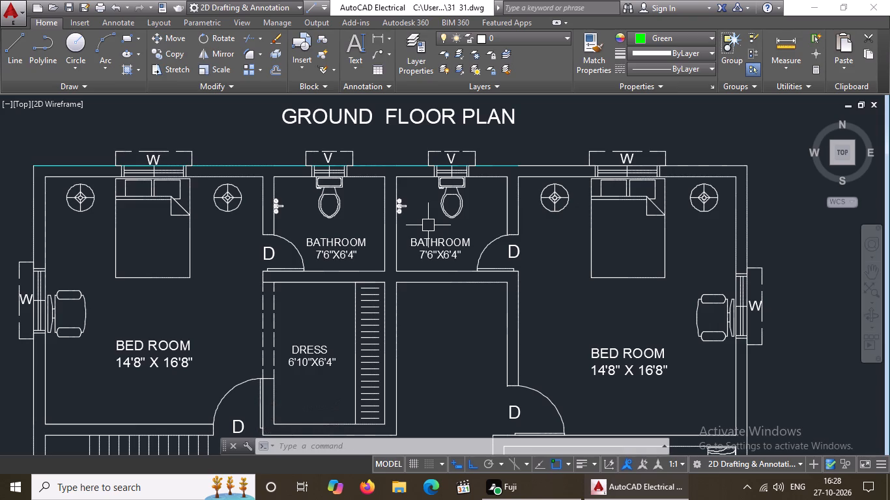
pyautogui.click(555, 161)
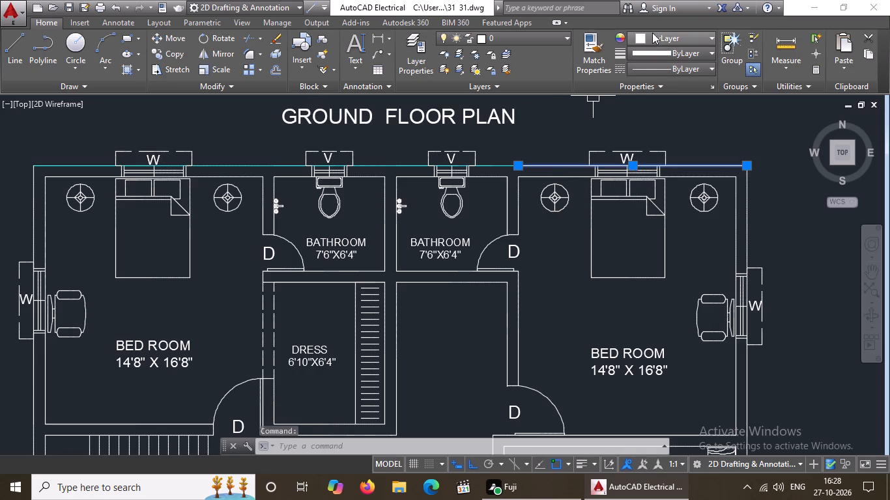
pyautogui.click(652, 32)
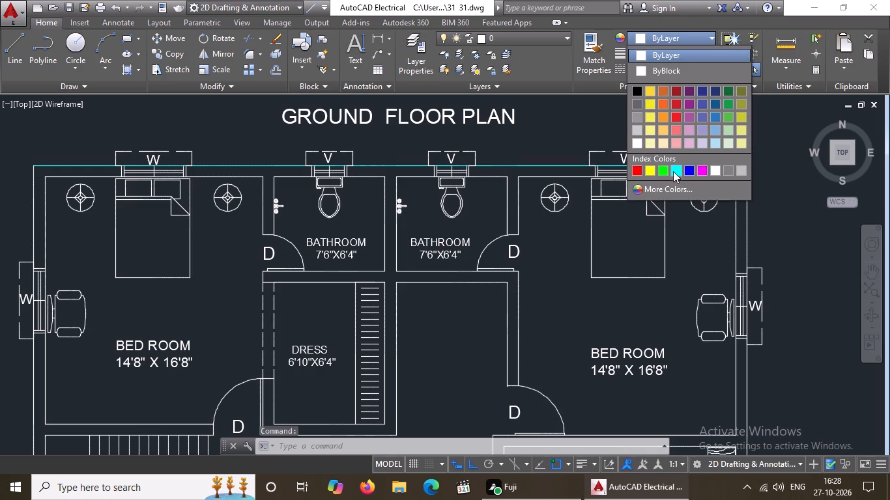
pyautogui.click(677, 169)
pyautogui.press('Escape')
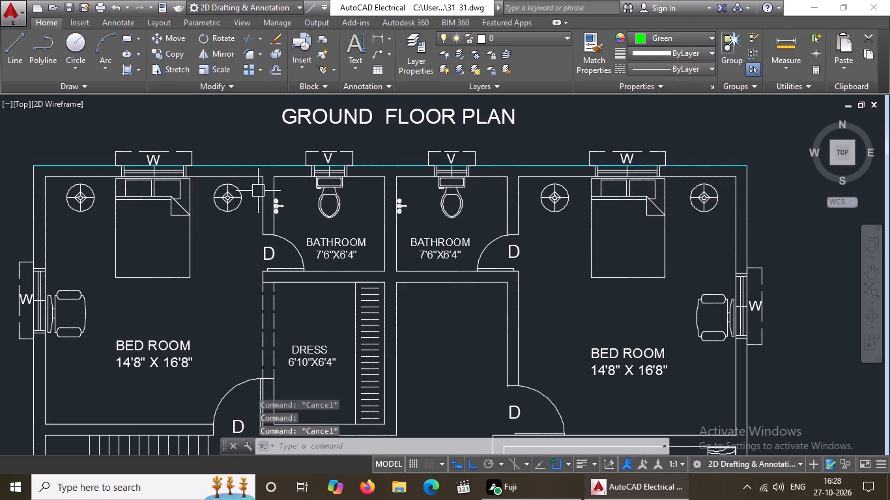
# Change the inner top wall lines of the upper-left bedroom and the left bathroom to cyan.
pyautogui.click(219, 178)
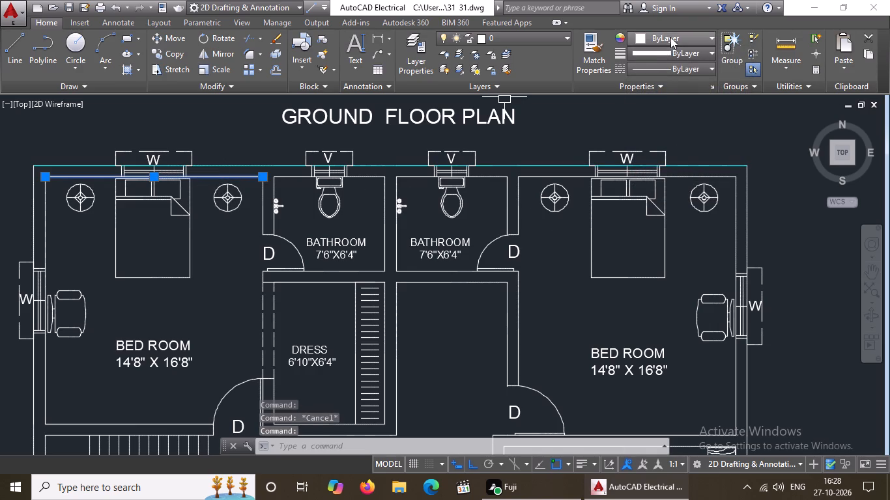
pyautogui.click(670, 36)
pyautogui.click(674, 170)
pyautogui.press('Escape')
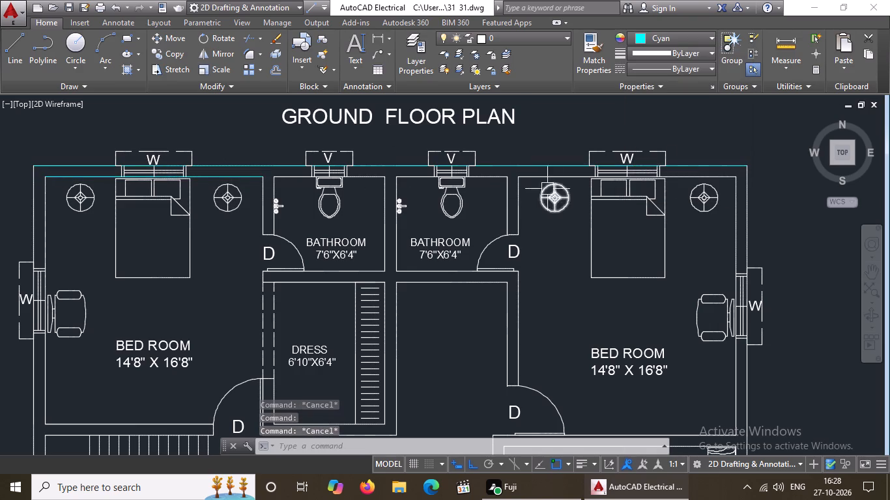
pyautogui.click(358, 174)
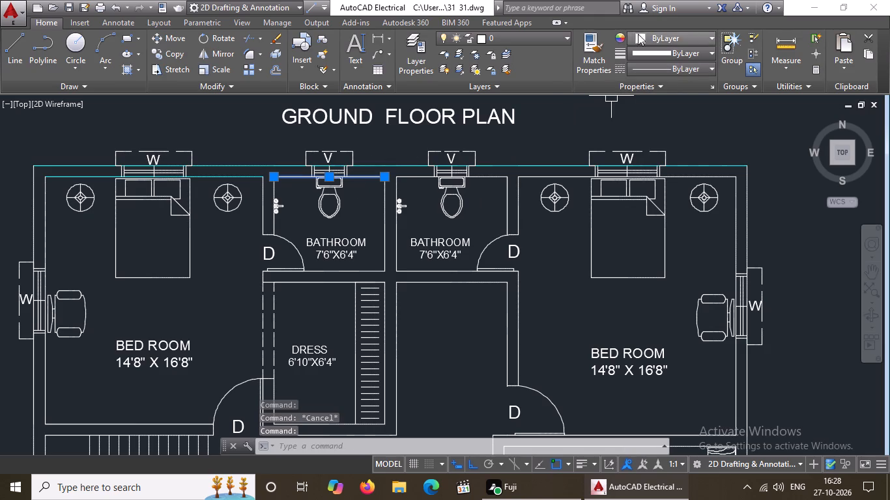
pyautogui.click(648, 37)
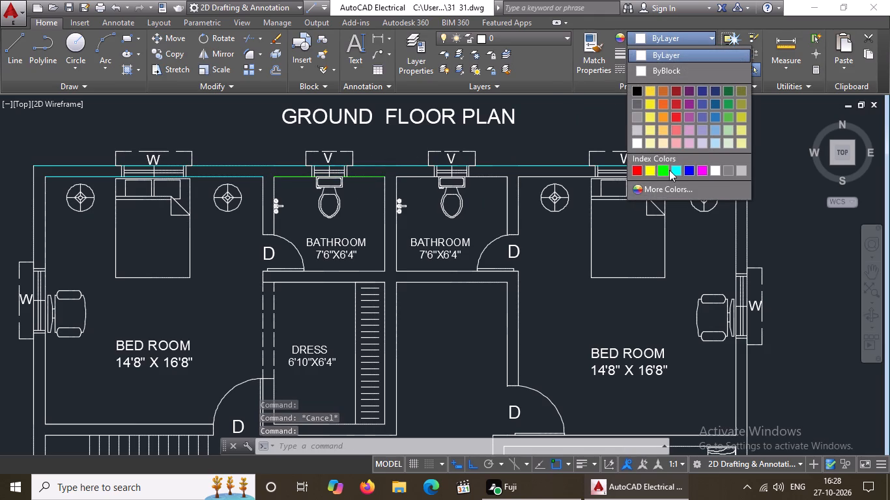
pyautogui.click(674, 168)
pyautogui.press('Escape')
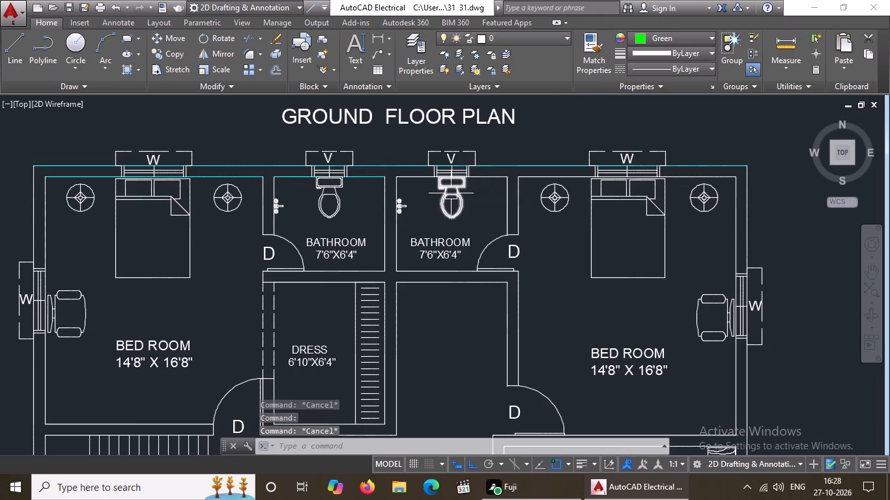
# Change the inner top wall lines of the right bathroom and the upper-right bedroom to cyan.
pyautogui.click(405, 178)
pyautogui.click(650, 36)
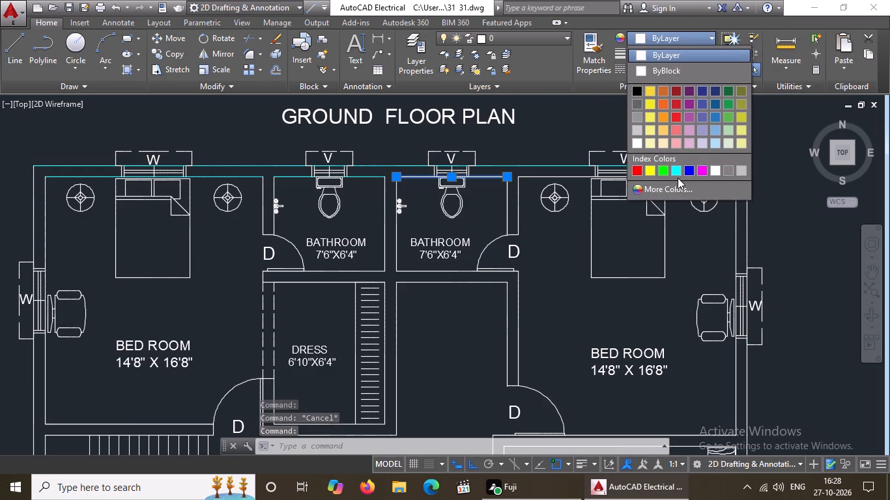
pyautogui.click(678, 171)
pyautogui.press('Escape')
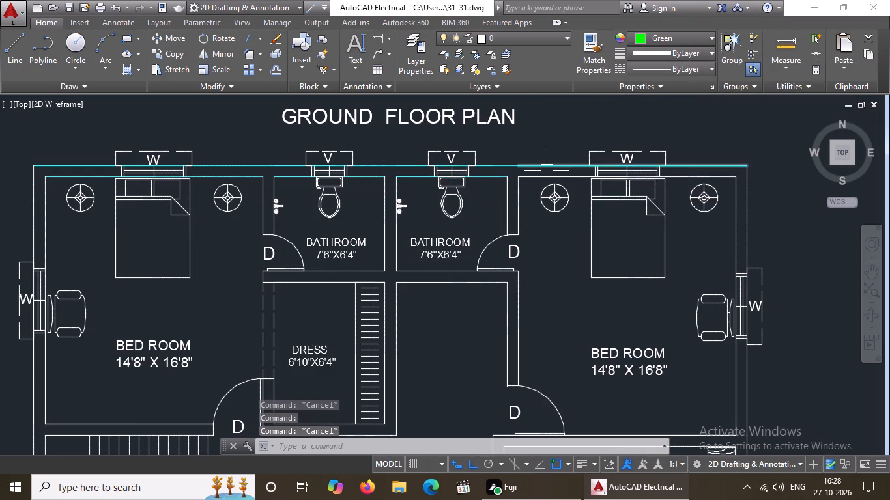
pyautogui.click(546, 180)
pyautogui.press('Escape')
pyautogui.click(547, 175)
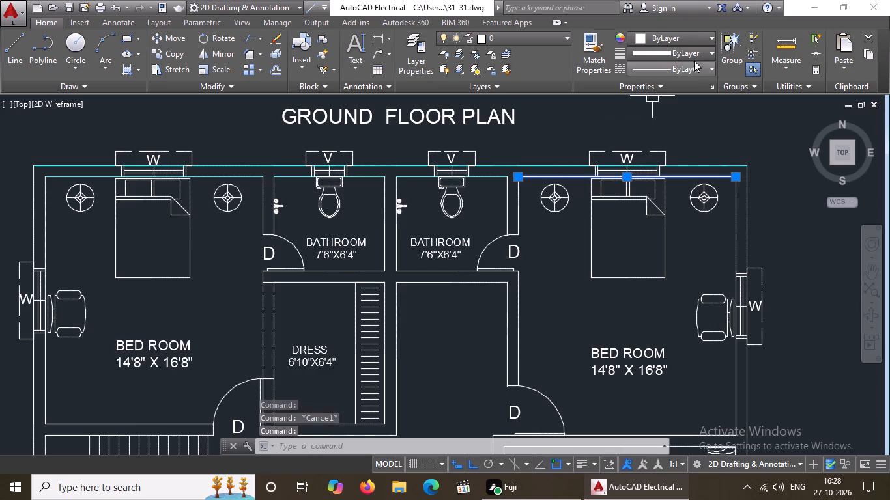
pyautogui.click(694, 37)
pyautogui.click(673, 167)
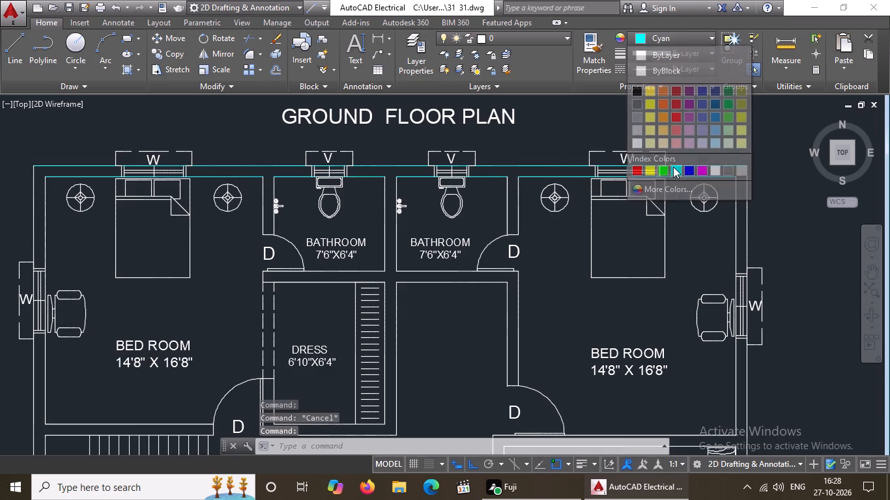
pyautogui.press('Escape')
# Change the outer left wall line beside the upper-left bedroom to cyan.
pyautogui.click(50, 231)
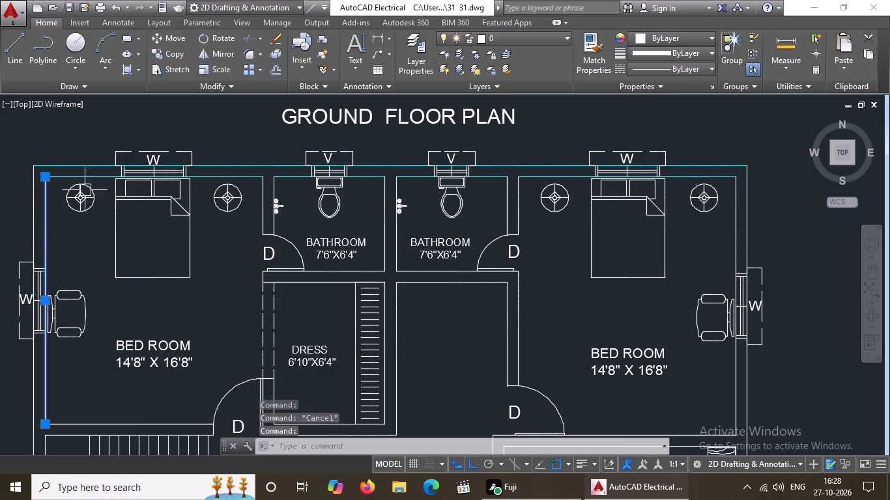
pyautogui.press('Escape')
pyautogui.click(35, 176)
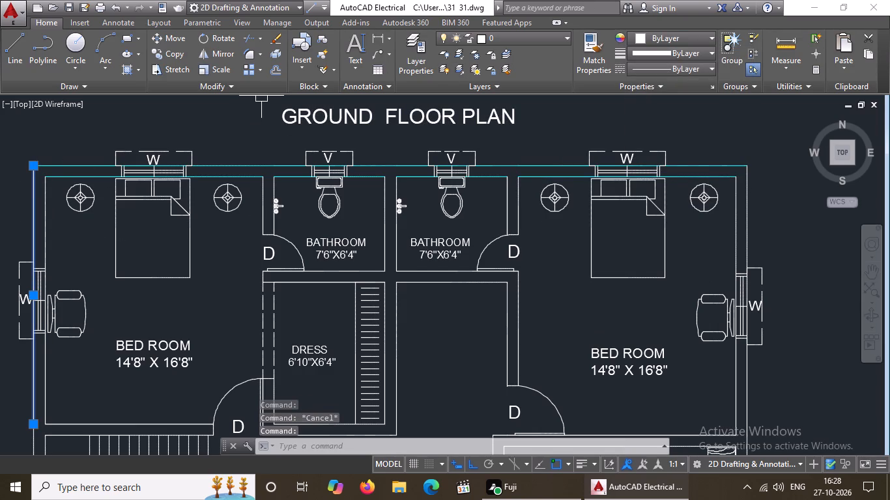
pyautogui.click(644, 39)
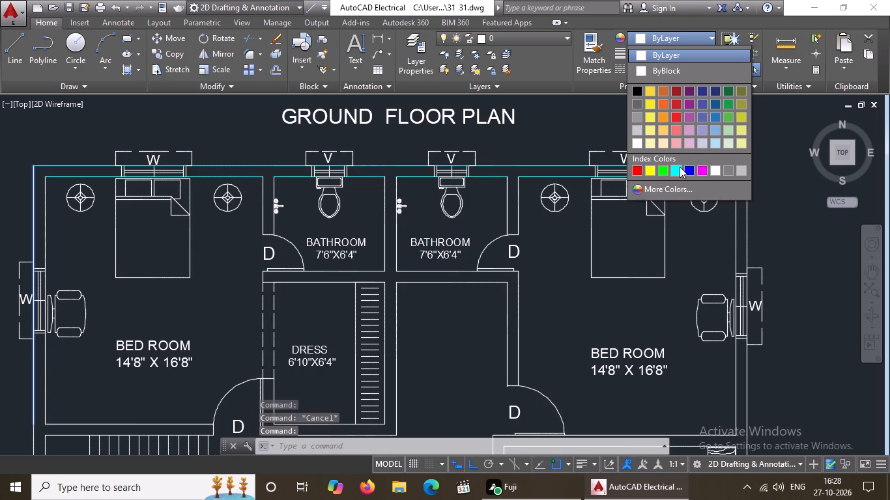
pyautogui.click(676, 170)
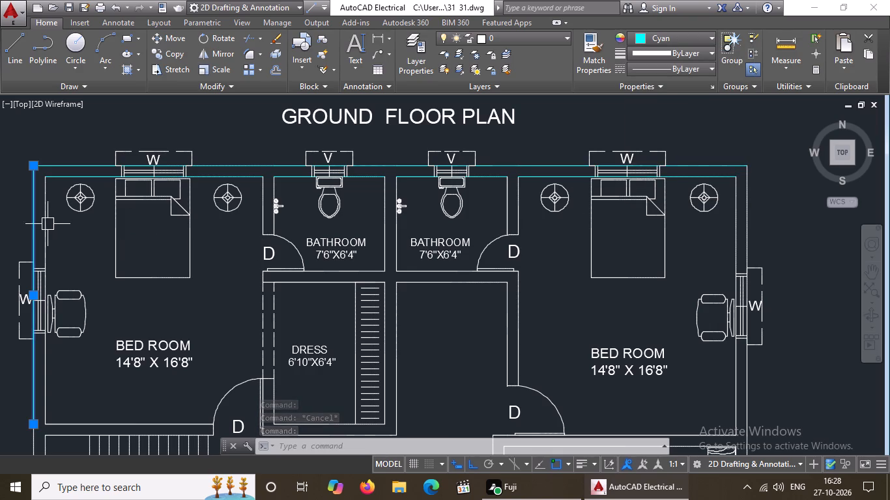
# Change the inner left wall line of the upper-left bedroom to cyan.
pyautogui.click(44, 221)
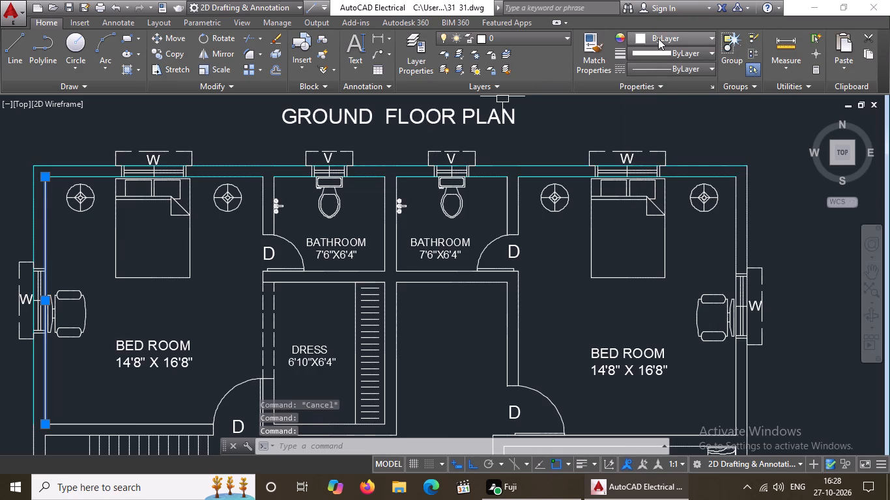
pyautogui.click(659, 38)
pyautogui.click(672, 165)
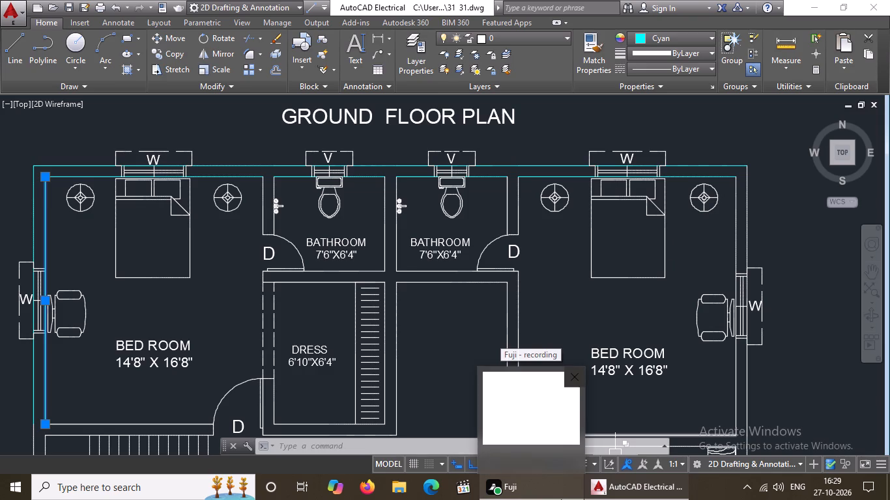
pyautogui.press('Escape')
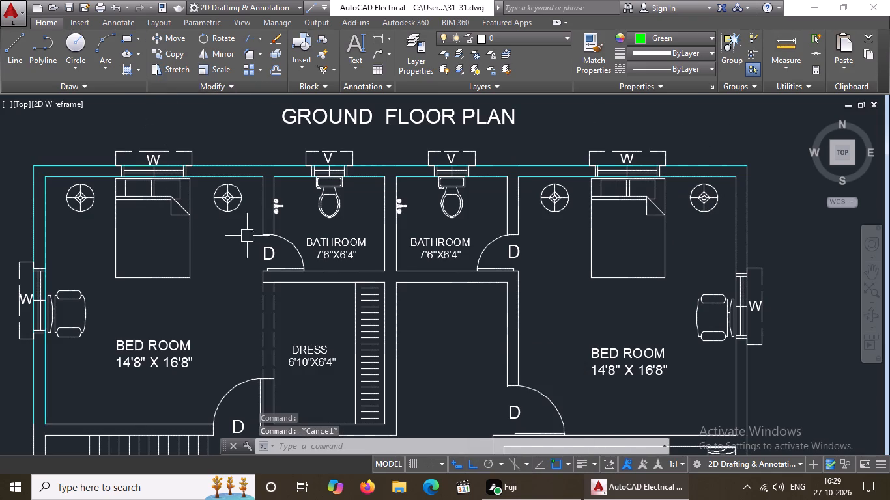
# Change both lines of the short wall between the upper-left bedroom and the left bathroom, above the door, to cyan.
pyautogui.click(262, 210)
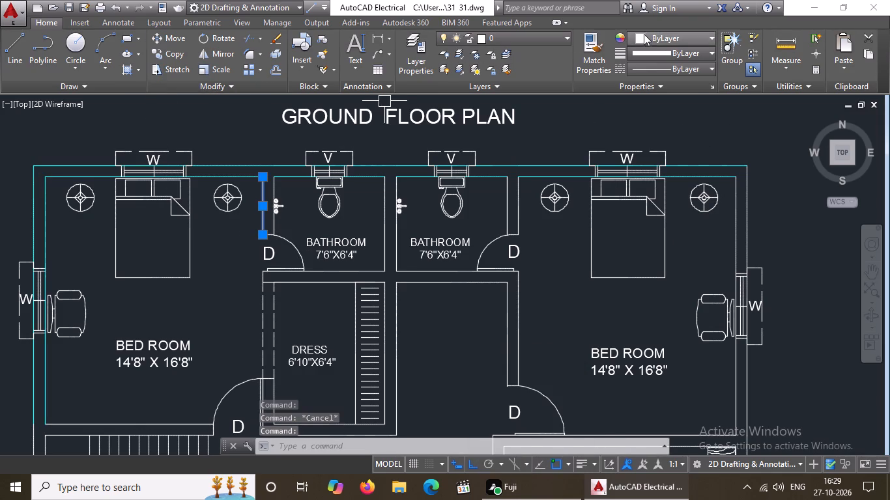
pyautogui.click(644, 35)
pyautogui.click(678, 172)
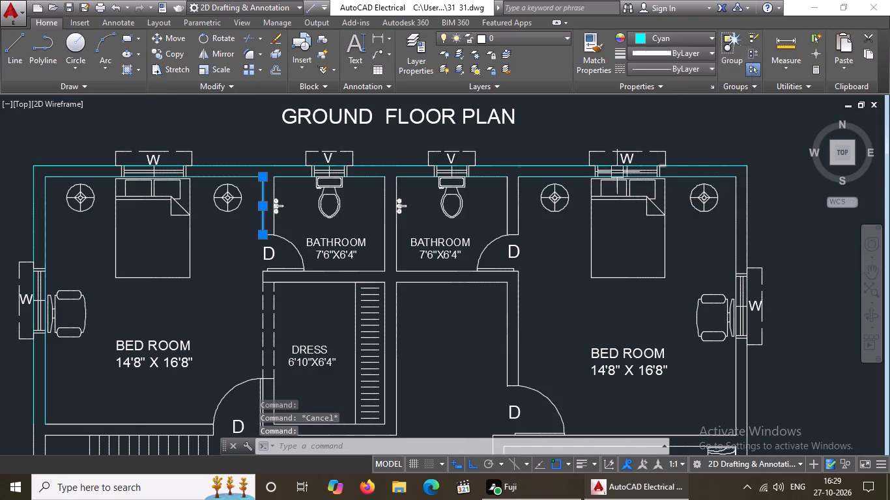
pyautogui.press('Escape')
pyautogui.click(276, 190)
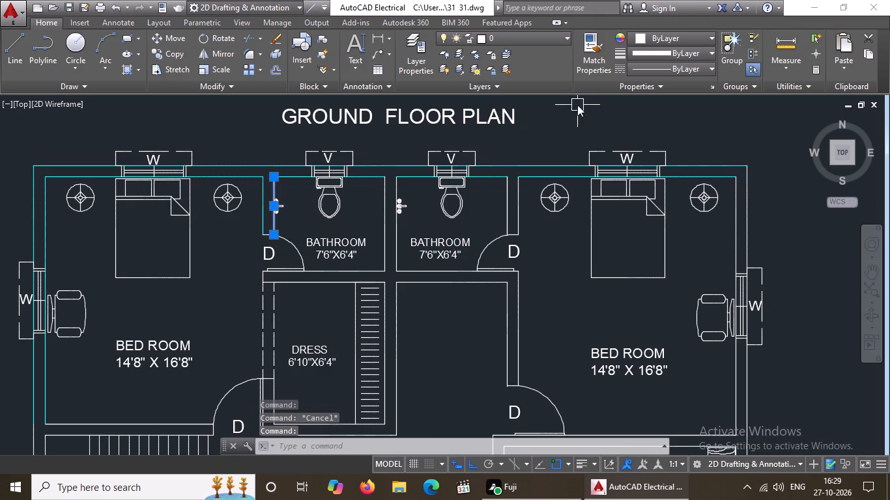
pyautogui.click(666, 36)
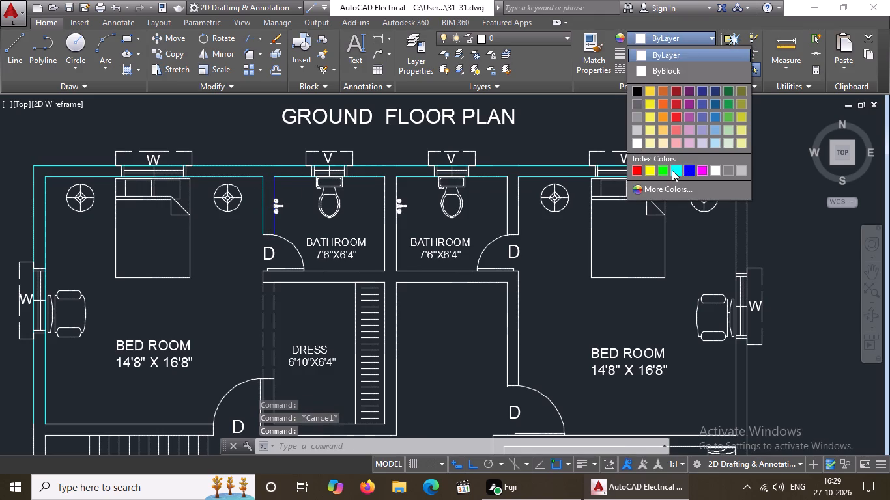
pyautogui.click(672, 170)
pyautogui.press('Escape')
# Change both lines of the wall separating the two bathrooms to cyan.
pyautogui.click(380, 217)
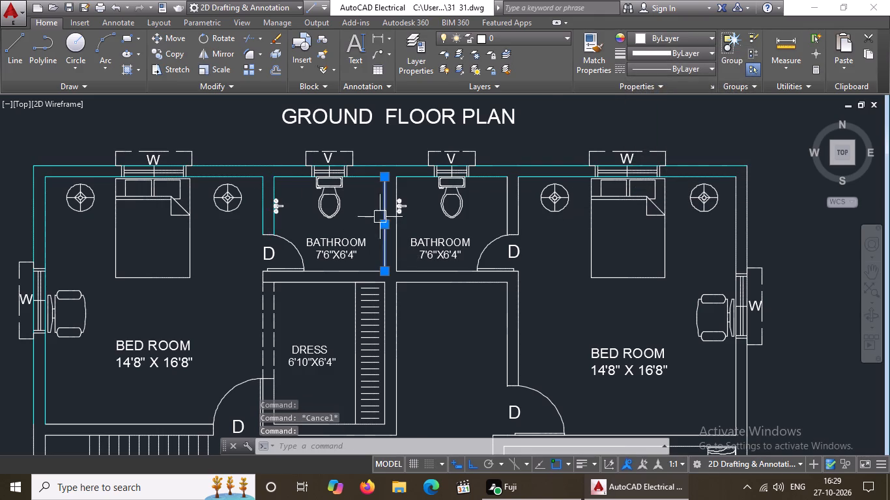
pyautogui.click(644, 39)
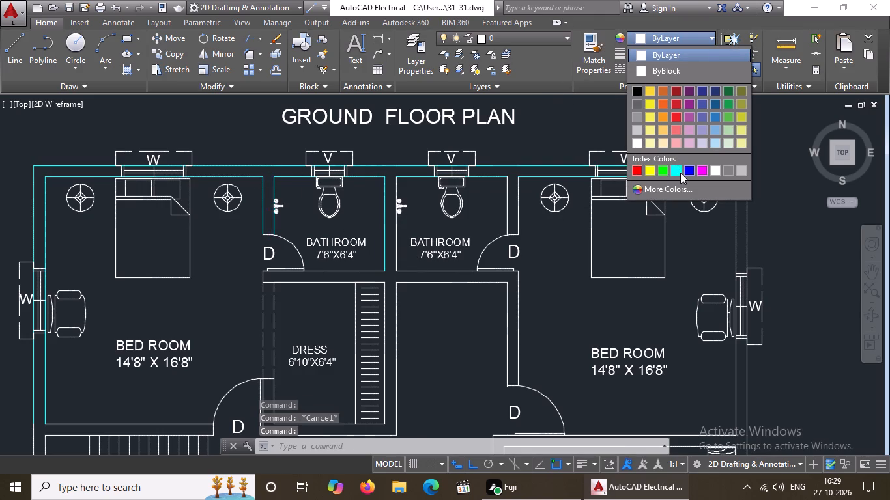
pyautogui.click(675, 169)
pyautogui.press('Escape')
pyautogui.click(392, 231)
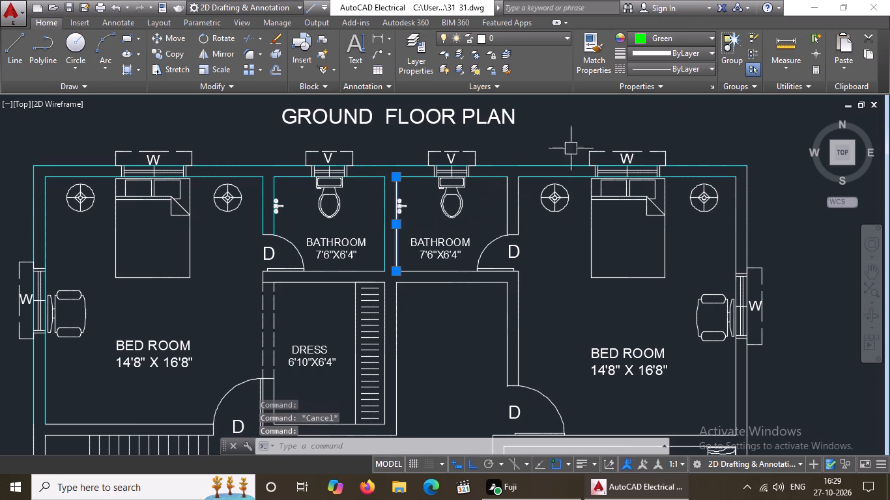
pyautogui.click(667, 36)
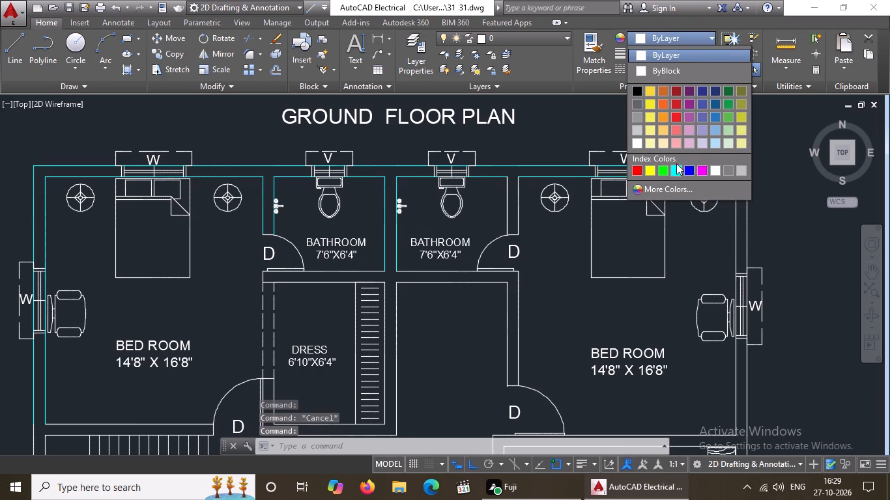
pyautogui.click(676, 163)
pyautogui.press('Escape')
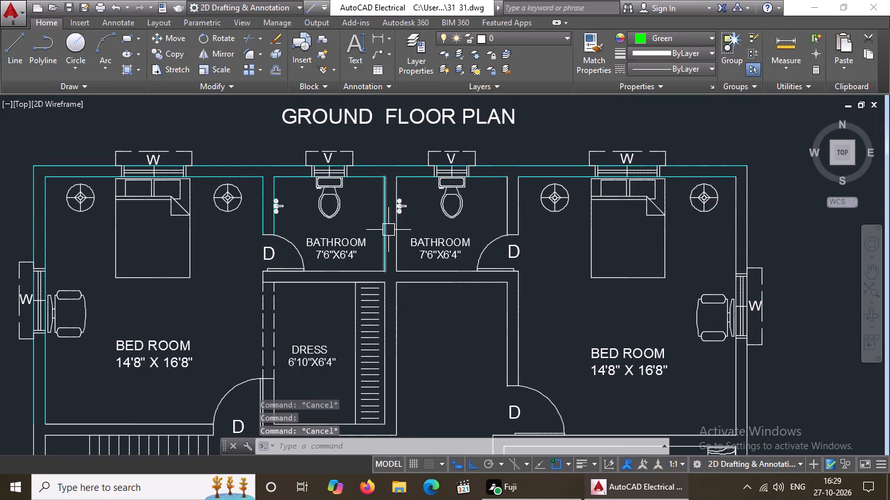
pyautogui.click(398, 223)
pyautogui.click(676, 40)
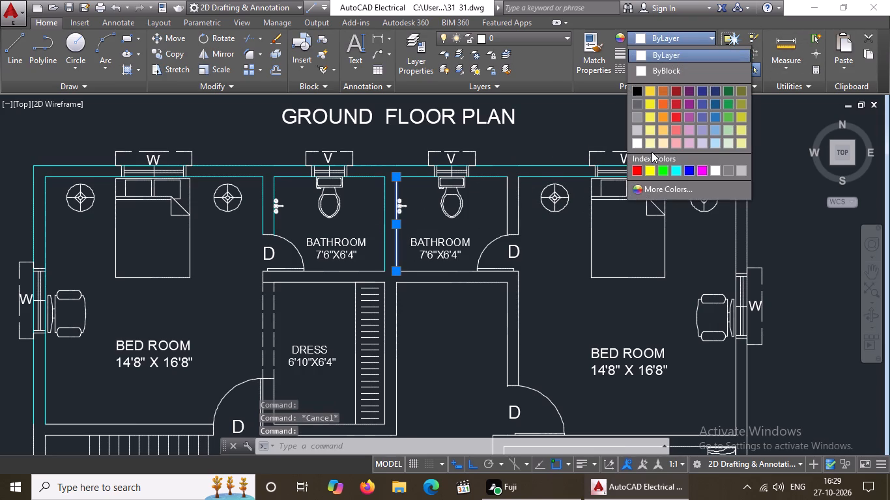
pyautogui.click(676, 168)
pyautogui.press('Escape')
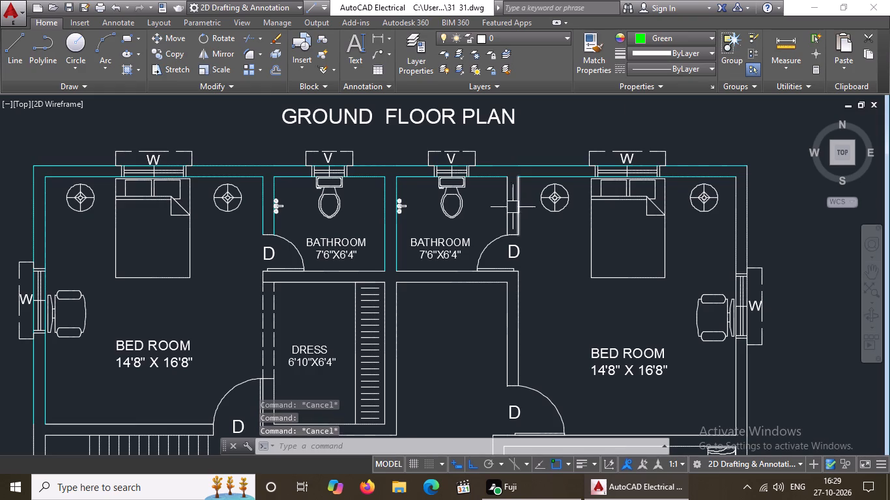
# Change both lines of the short wall between the right bathroom and the upper-right bedroom, above the door, to cyan.
pyautogui.click(508, 203)
pyautogui.click(671, 33)
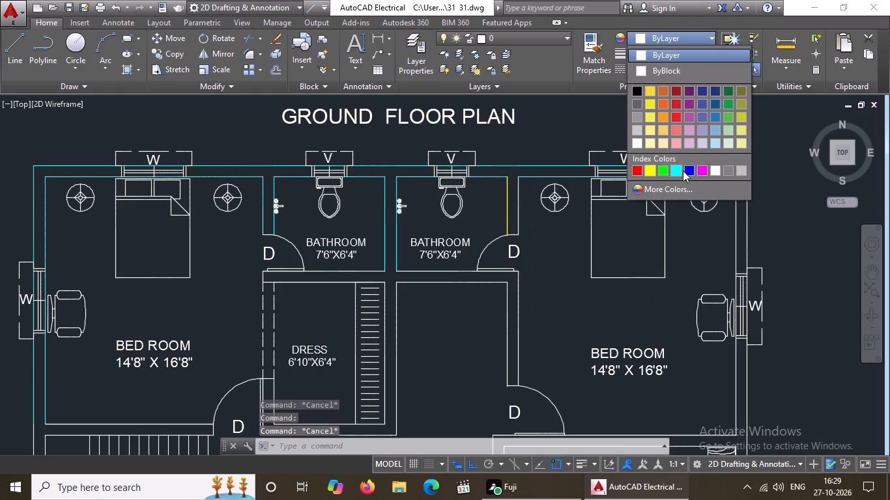
pyautogui.click(674, 167)
pyautogui.press('Escape')
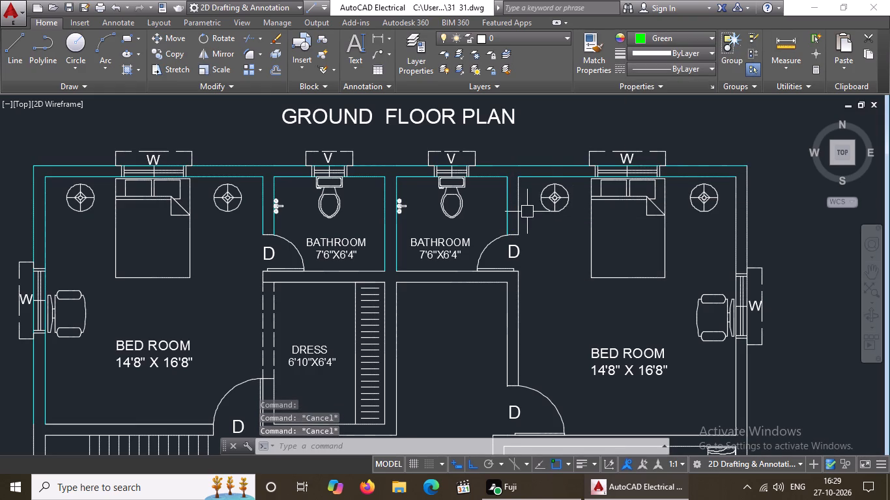
pyautogui.click(527, 212)
pyautogui.click(519, 216)
pyautogui.click(519, 215)
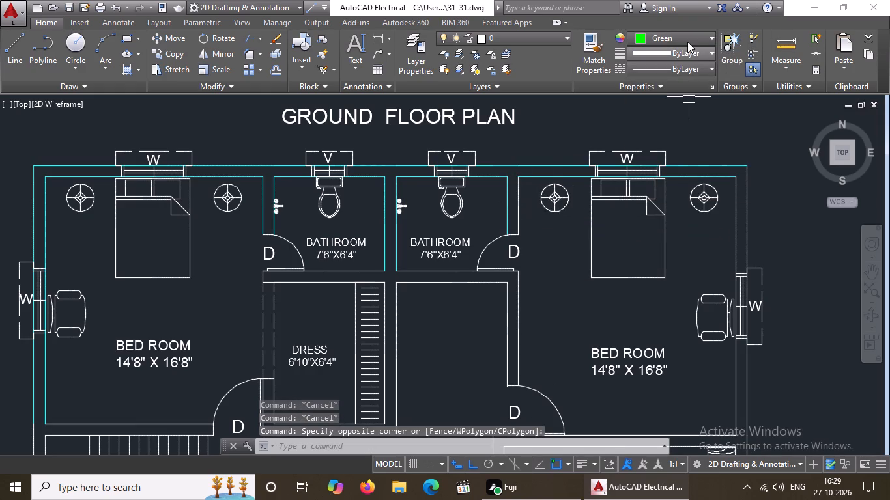
pyautogui.press('Escape')
pyautogui.moveTo(517, 201); pyautogui.dragTo(523, 193)
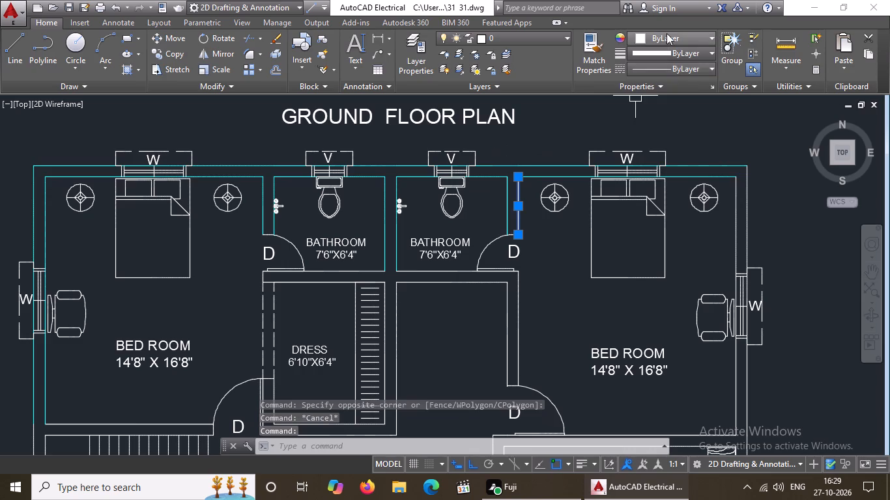
pyautogui.click(667, 33)
pyautogui.click(673, 165)
pyautogui.press('Escape')
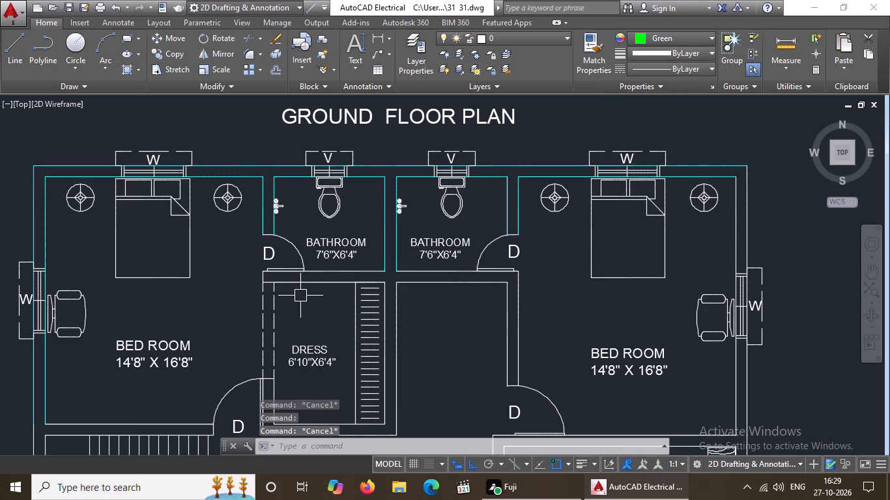
# Change the inner and outer right wall lines beside the upper-right bedroom to cyan.
pyautogui.click(734, 211)
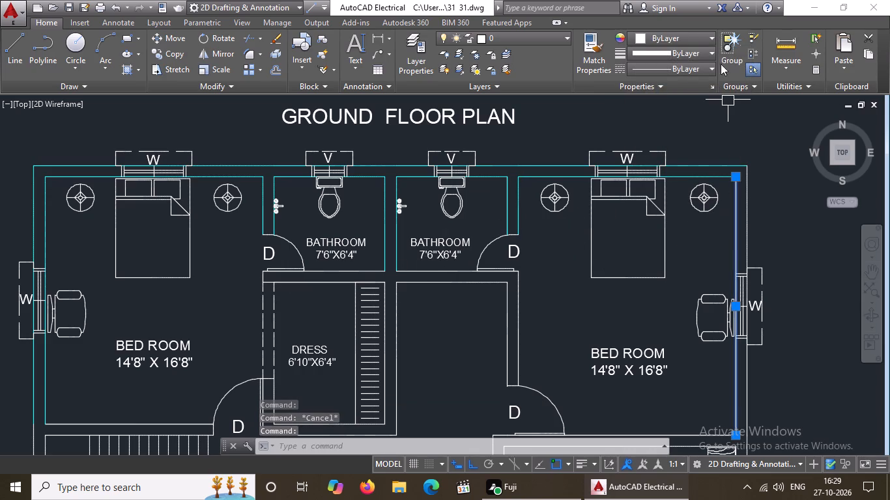
pyautogui.click(702, 39)
pyautogui.click(674, 171)
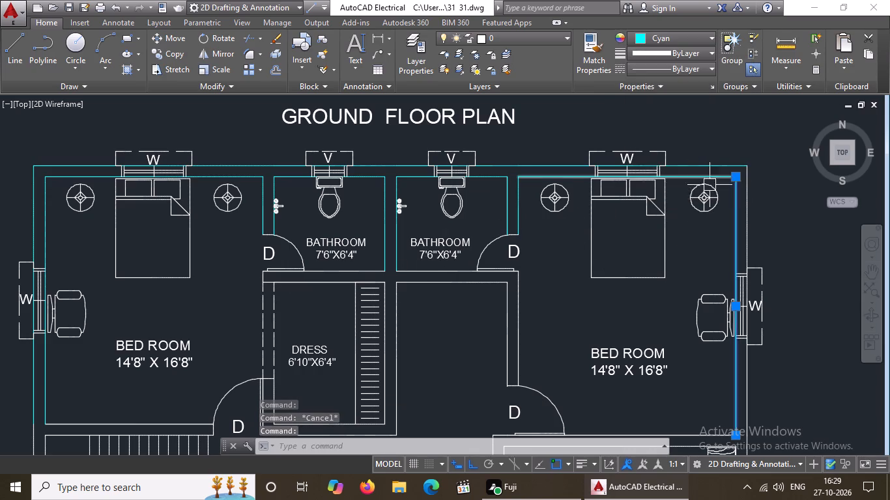
pyautogui.press('Escape')
pyautogui.click(747, 202)
pyautogui.click(654, 38)
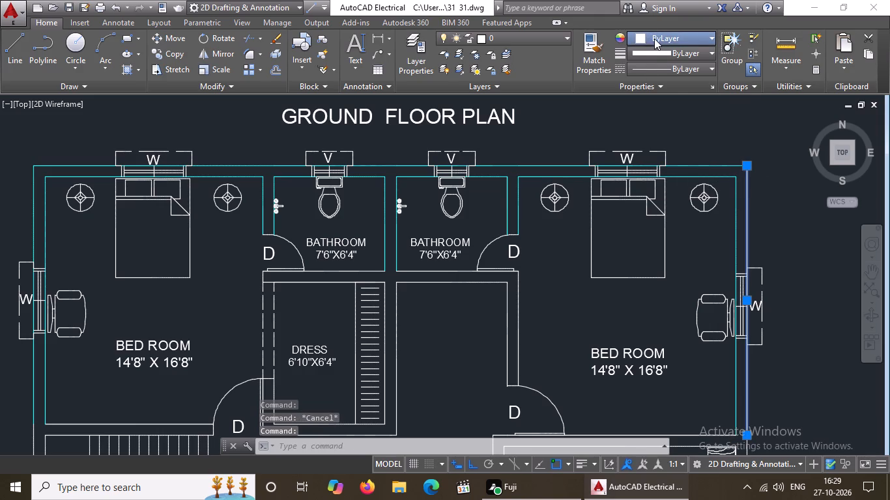
pyautogui.click(674, 166)
pyautogui.press('Escape')
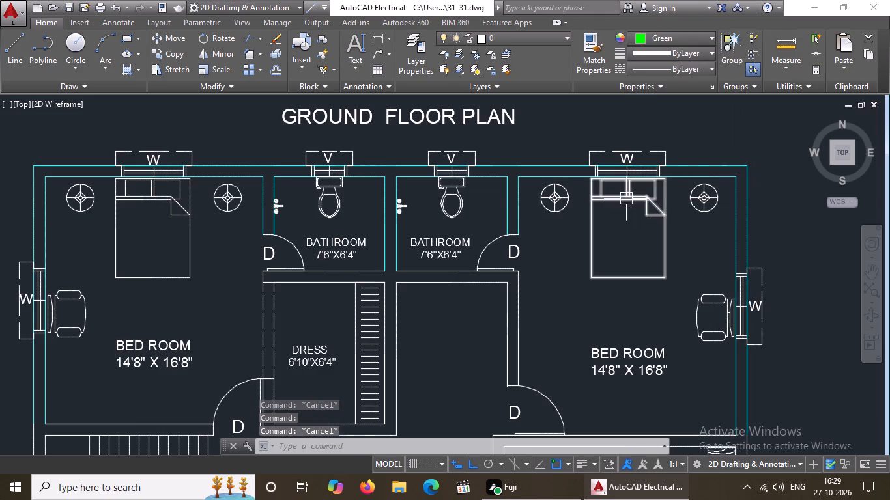
# Change the lines of the wall between the left bathroom and the dress room, including its left end, to cyan.
pyautogui.click(244, 270)
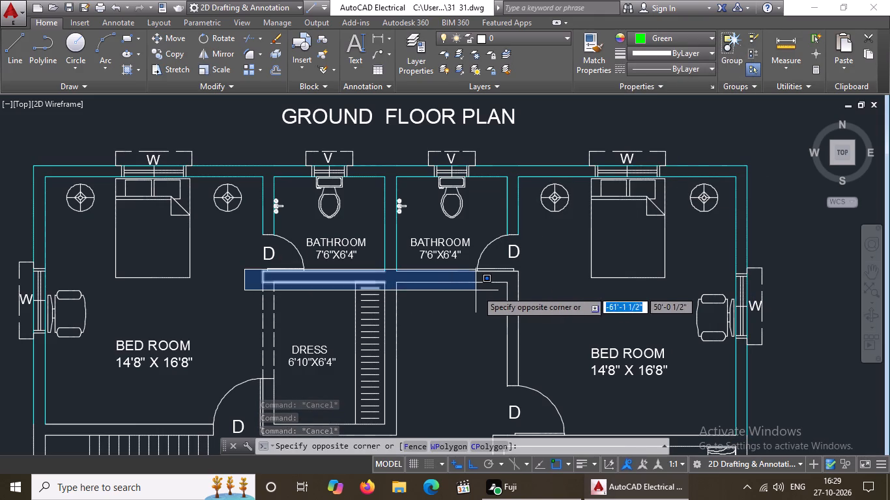
pyautogui.click(394, 286)
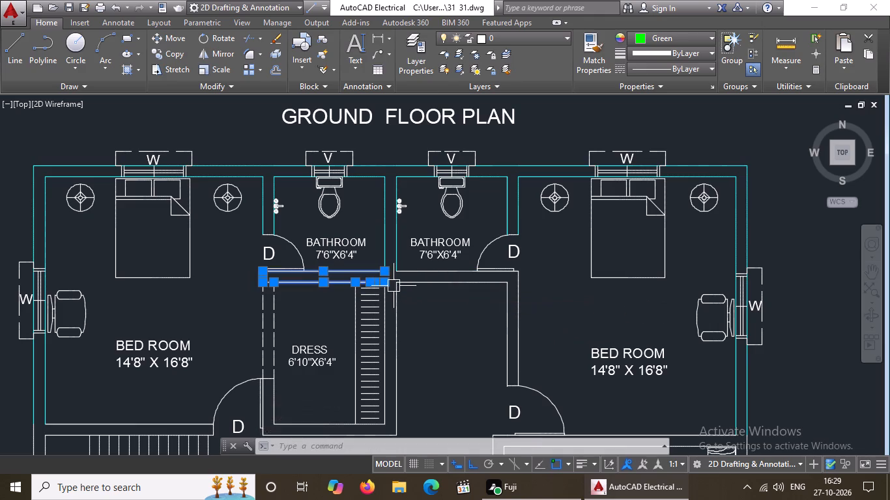
pyautogui.click(659, 35)
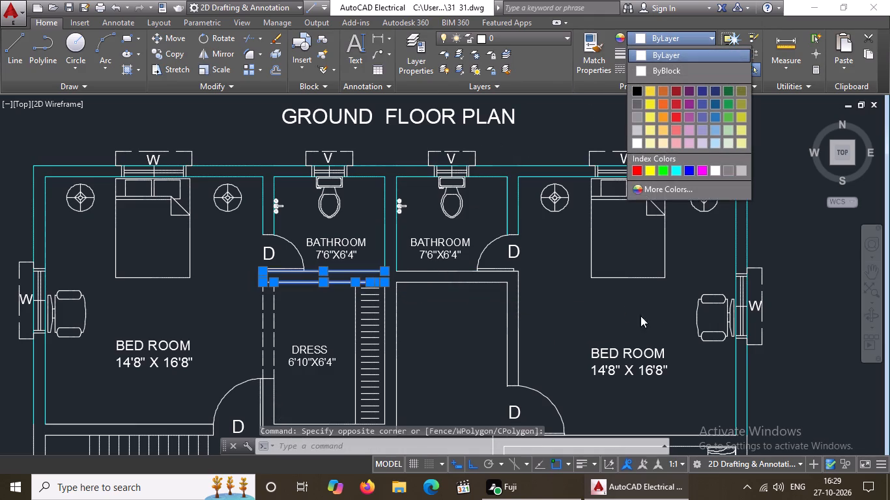
pyautogui.click(674, 164)
pyautogui.press('Escape')
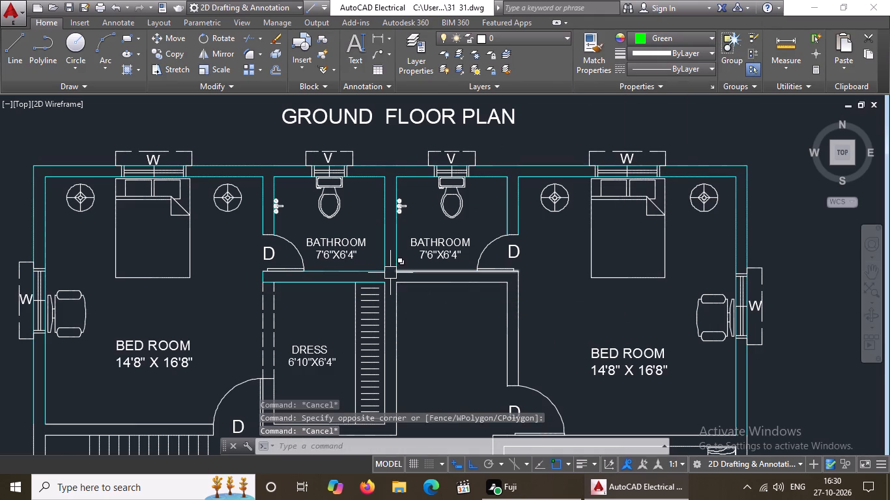
# Change both horizontal wall lines directly below the right bathroom to cyan.
pyautogui.scroll(2, 390, 273)
pyautogui.click(390, 238)
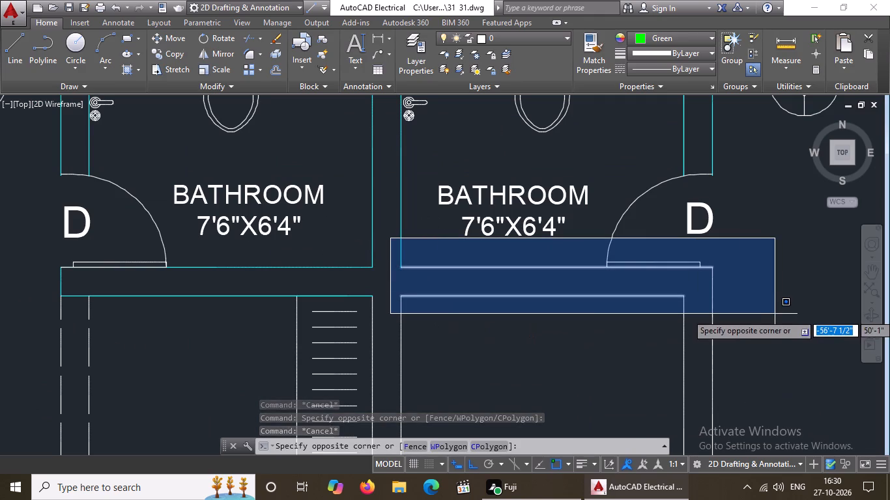
pyautogui.click(775, 312)
pyautogui.click(682, 38)
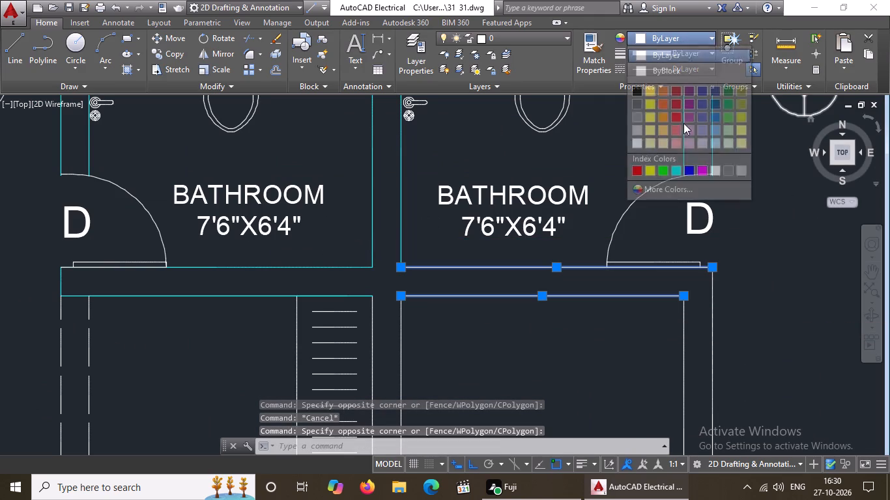
pyautogui.click(674, 169)
pyautogui.press('Escape')
# Change both lines of the vertical wall below the right bathroom, bordering the upper-right bedroom down to its lower door, to cyan.
pyautogui.scroll(-2, 523, 216)
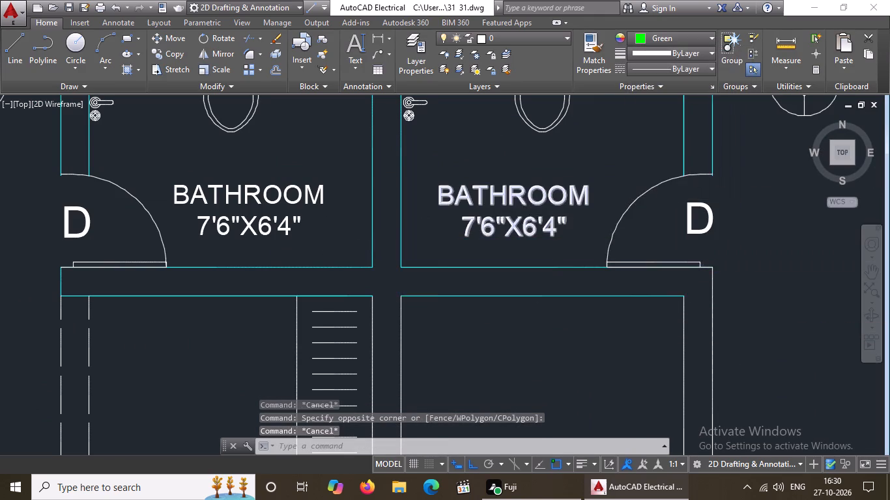
pyautogui.scroll(-1, 523, 216)
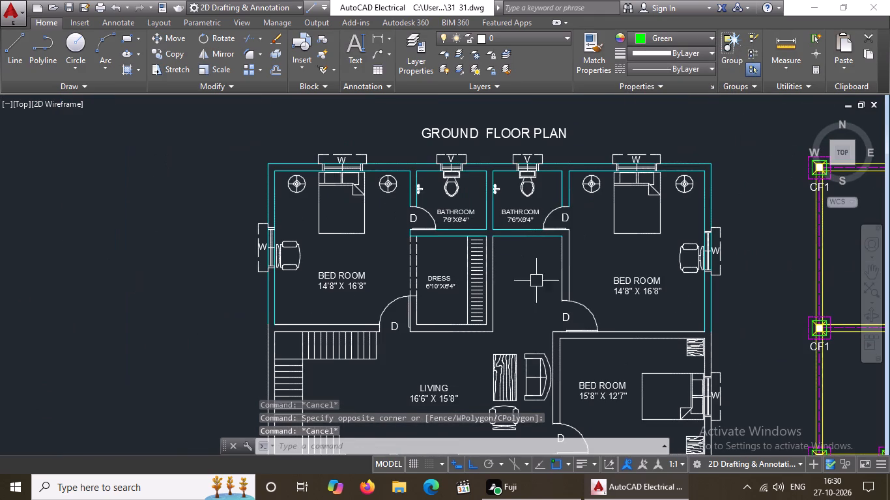
pyautogui.click(564, 270)
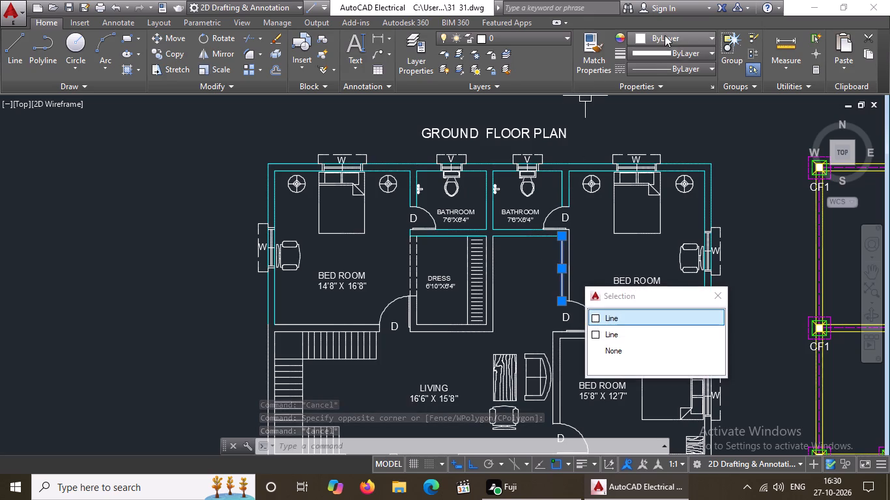
pyautogui.click(665, 35)
pyautogui.click(676, 165)
pyautogui.press('Escape')
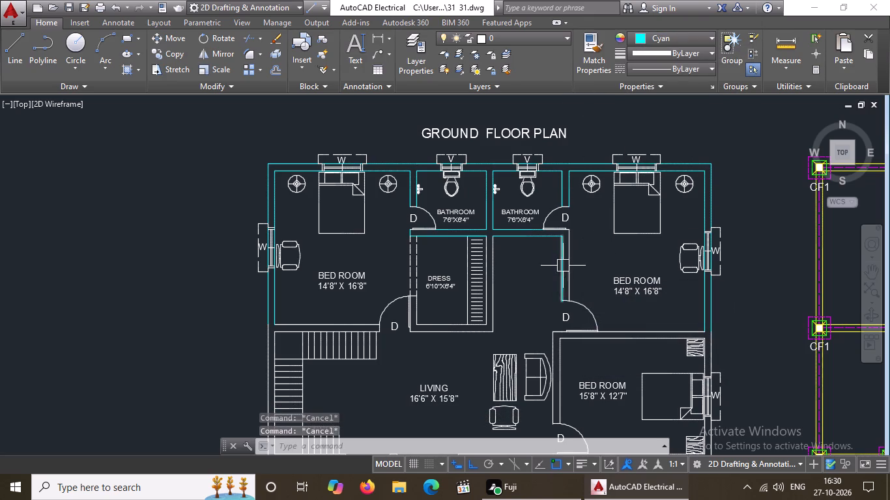
pyautogui.click(569, 256)
pyautogui.click(676, 38)
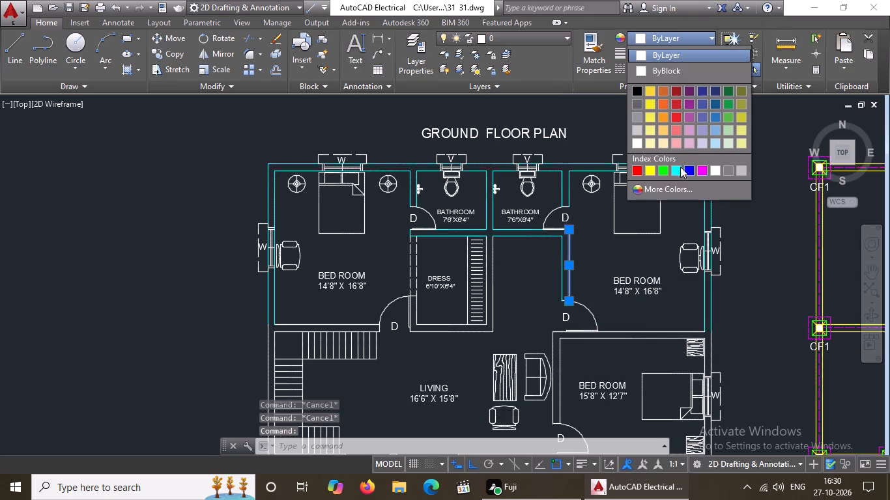
pyautogui.click(676, 167)
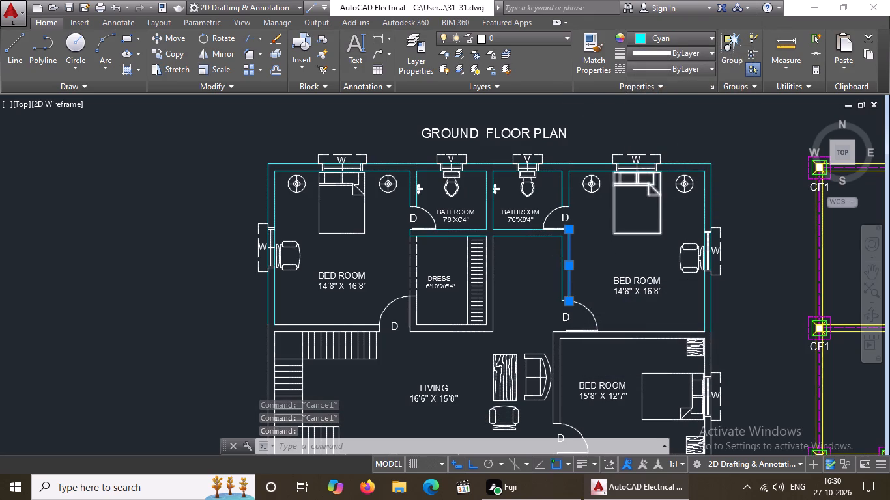
# Change both lines of the vertical wall along the dress room's right side to cyan.
pyautogui.press('Escape')
pyautogui.scroll(3, 479, 291)
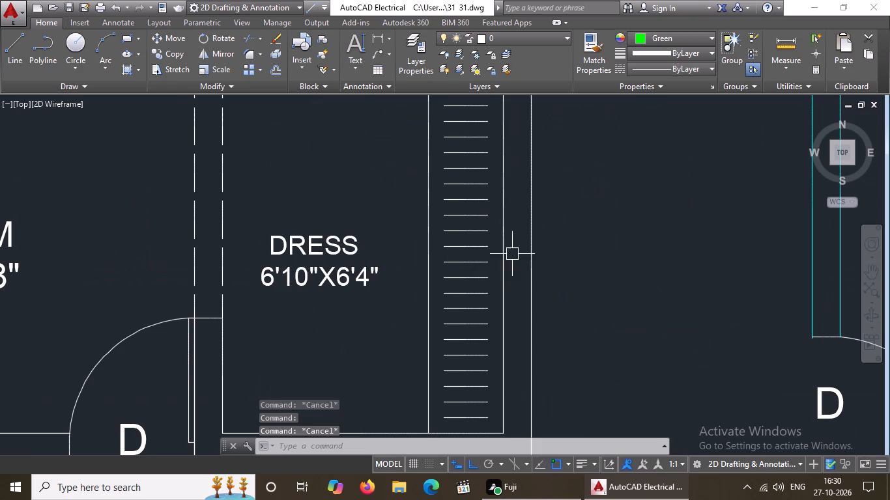
pyautogui.click(503, 260)
pyautogui.click(657, 33)
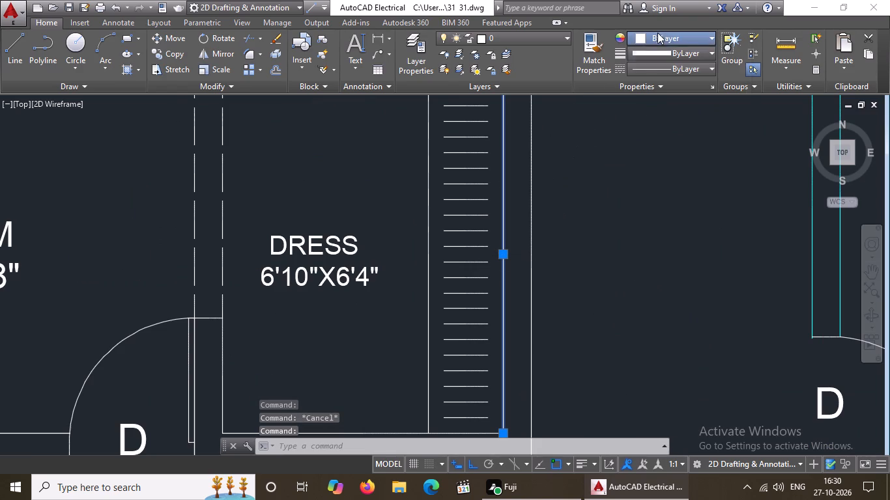
pyautogui.click(676, 166)
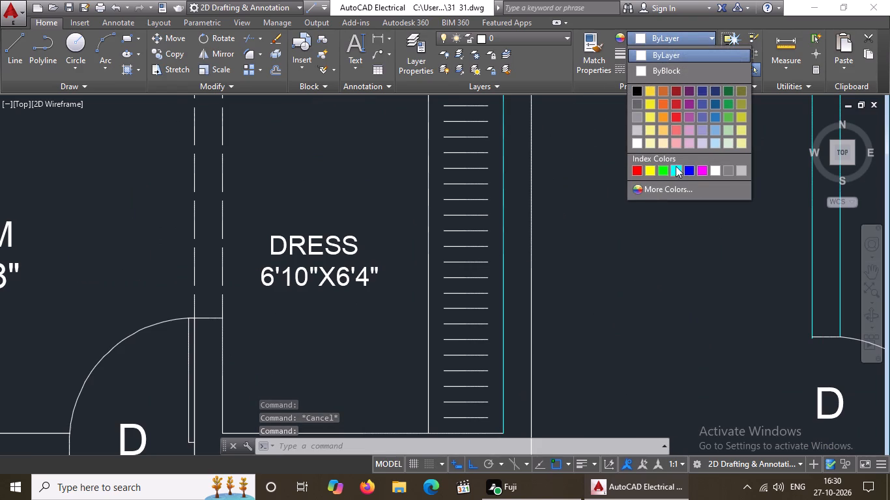
pyautogui.press('Escape')
pyautogui.click(529, 238)
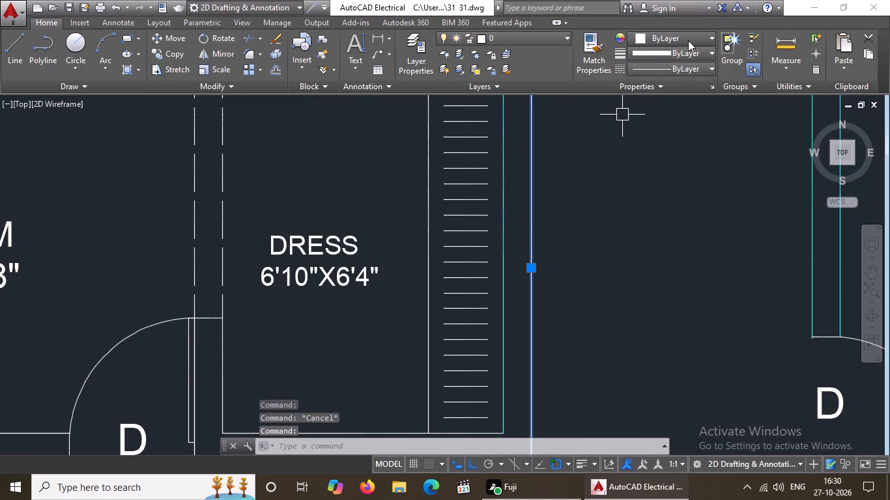
pyautogui.click(688, 40)
pyautogui.click(674, 174)
pyautogui.scroll(-5, 614, 210)
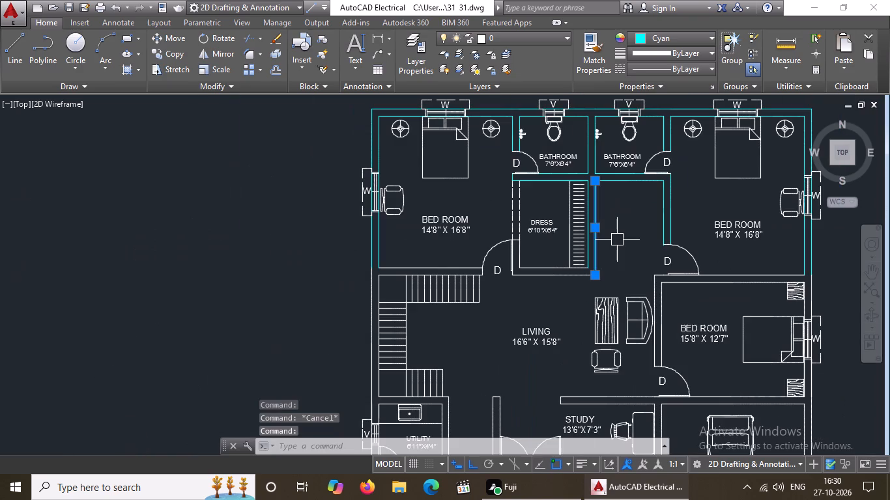
pyautogui.press('Escape')
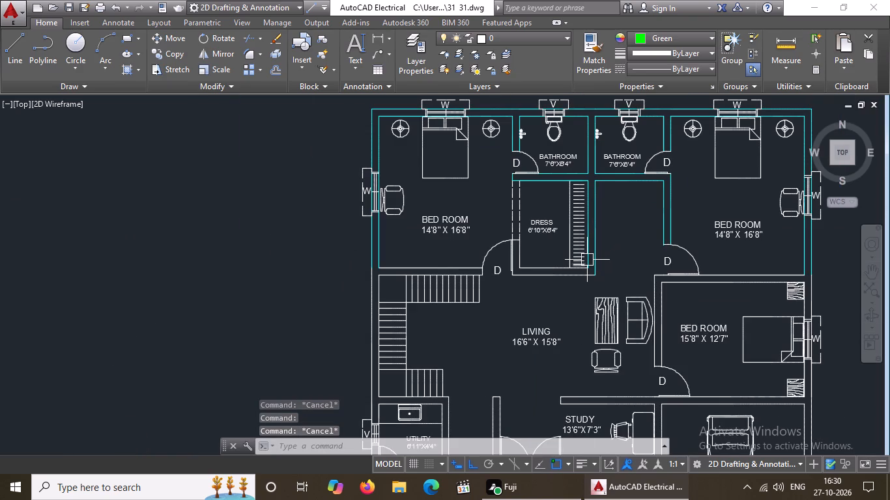
# Change both horizontal lines of the wall between the upper-left bedroom and the staircase to cyan.
pyautogui.scroll(2, 388, 280)
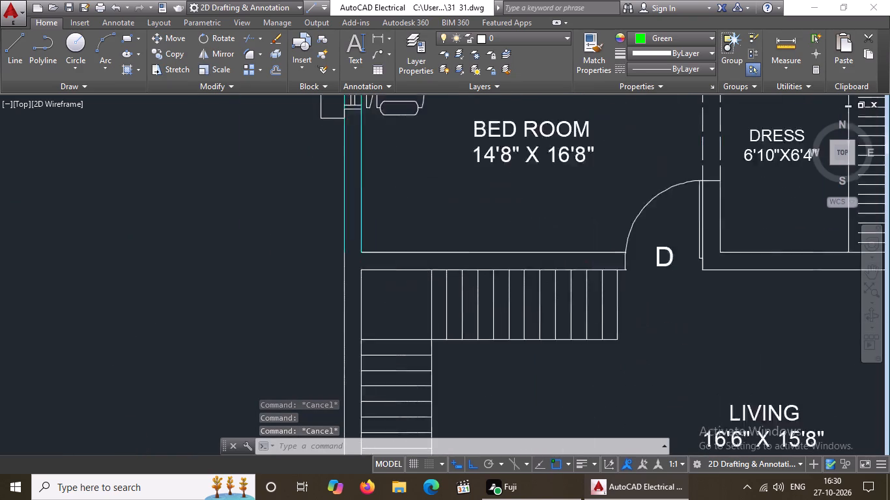
pyautogui.scroll(1, 388, 280)
pyautogui.click(400, 240)
pyautogui.click(674, 39)
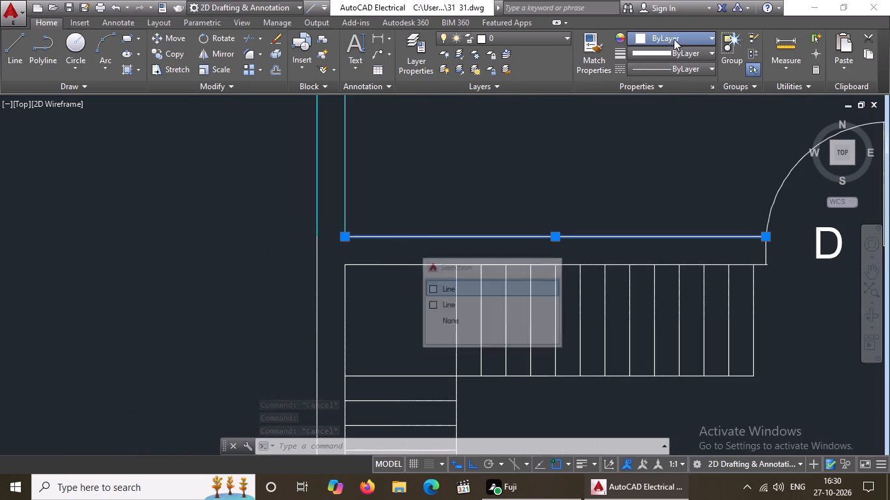
pyautogui.click(674, 163)
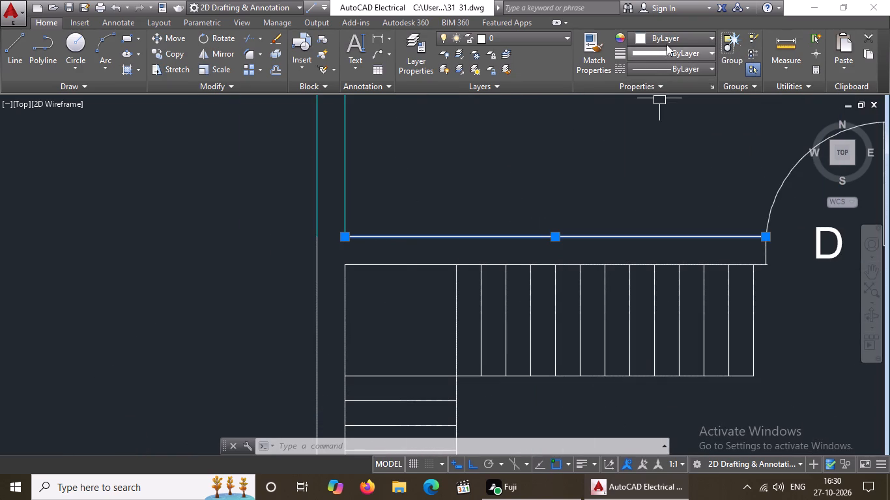
pyautogui.click(668, 39)
pyautogui.click(672, 170)
pyautogui.press('Escape')
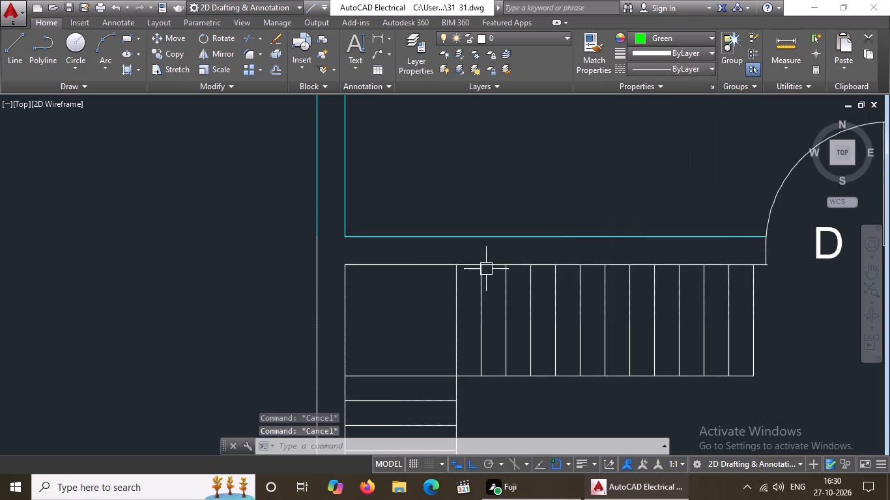
pyautogui.moveTo(442, 270); pyautogui.dragTo(449, 258)
pyautogui.click(698, 37)
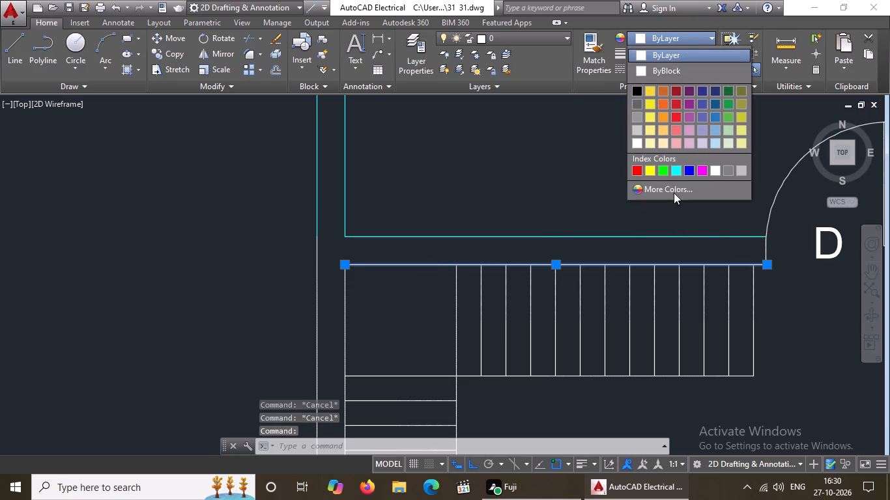
pyautogui.click(678, 171)
pyautogui.press('Escape')
# Change the inner and outer horizontal wall lines below the dress room to cyan.
pyautogui.scroll(-3, 621, 206)
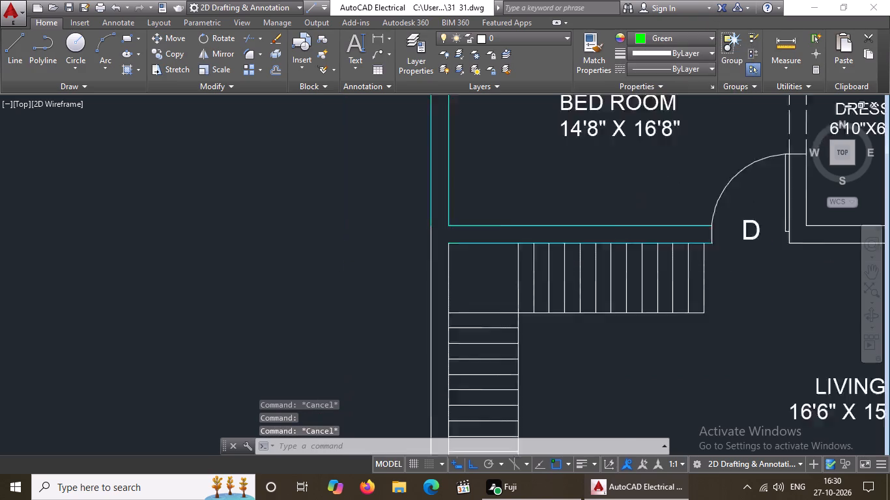
pyautogui.scroll(-2, 621, 206)
pyautogui.scroll(2, 683, 206)
pyautogui.click(682, 225)
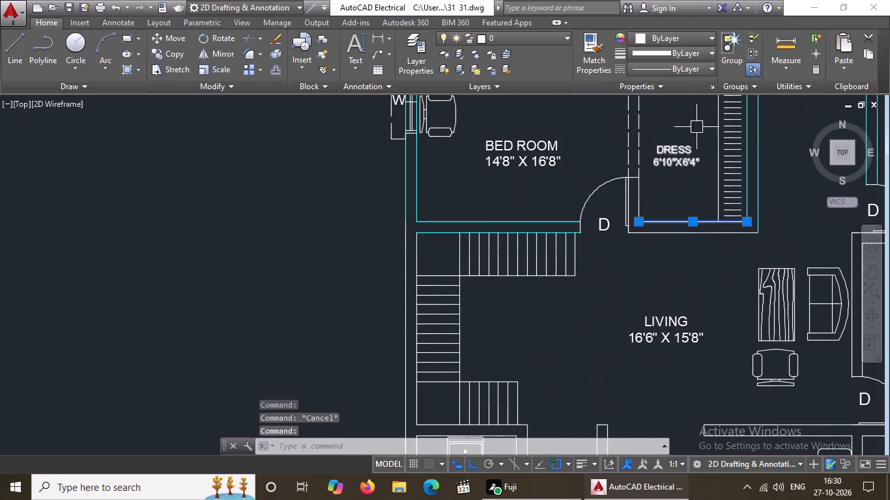
pyautogui.click(683, 40)
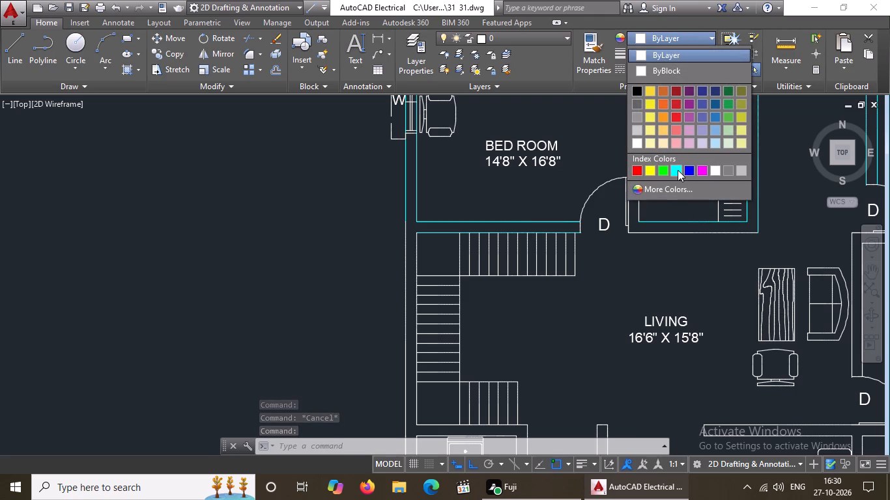
pyautogui.click(678, 170)
pyautogui.press('Escape')
pyautogui.click(676, 234)
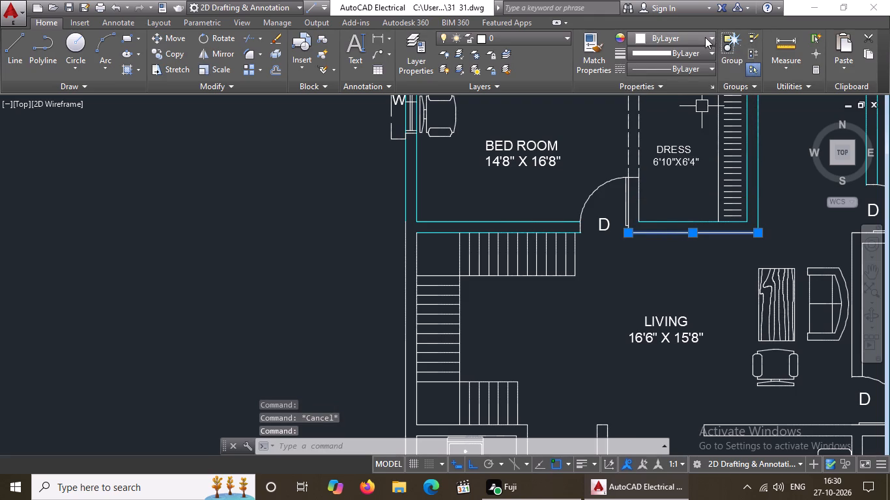
pyautogui.click(705, 37)
pyautogui.click(674, 170)
pyautogui.press('Escape')
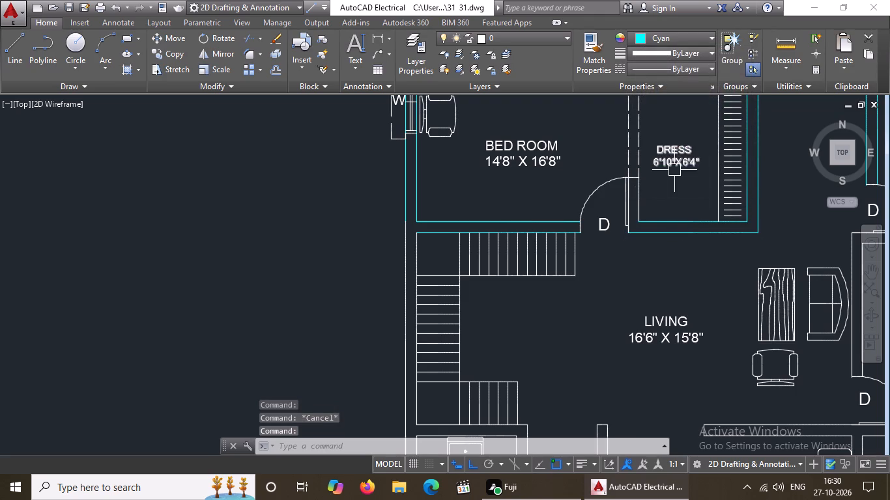
pyautogui.press('Escape')
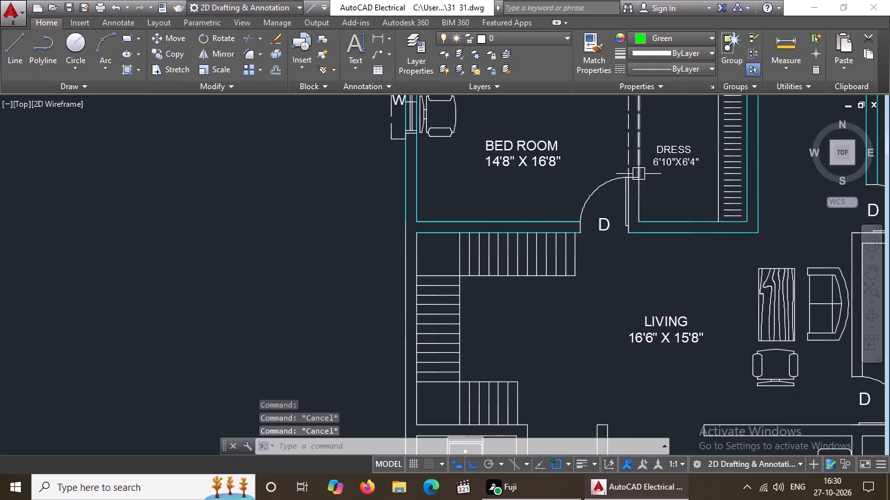
# Change the short vertical wall line at the dress room's lower left, beside the bedroom door, to cyan.
pyautogui.scroll(-3, 648, 202)
pyautogui.scroll(5, 648, 202)
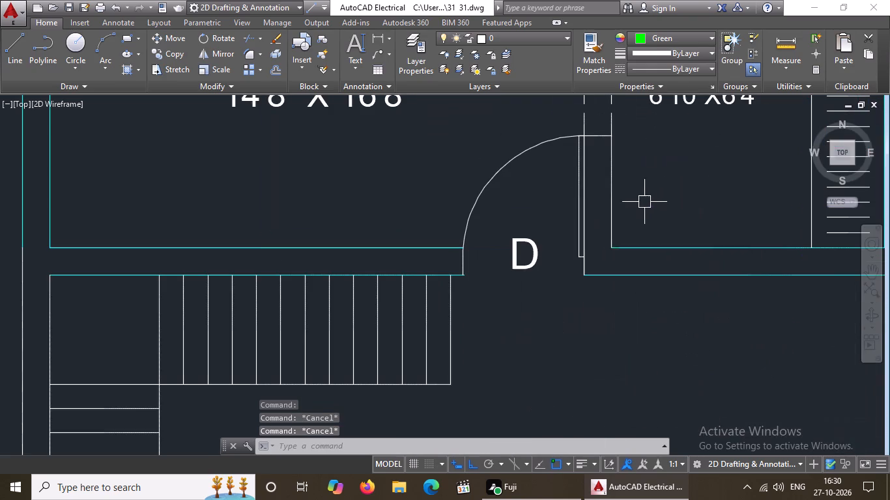
pyautogui.click(609, 190)
pyautogui.click(691, 33)
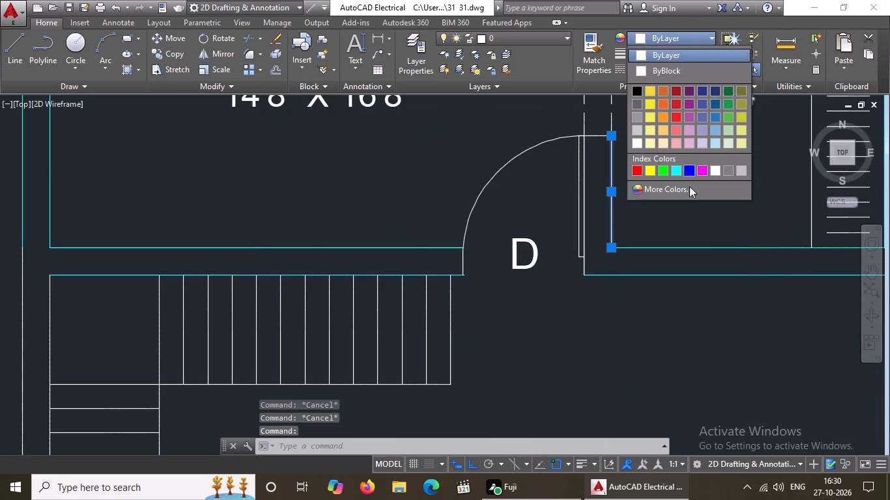
pyautogui.click(678, 172)
pyautogui.press('Escape')
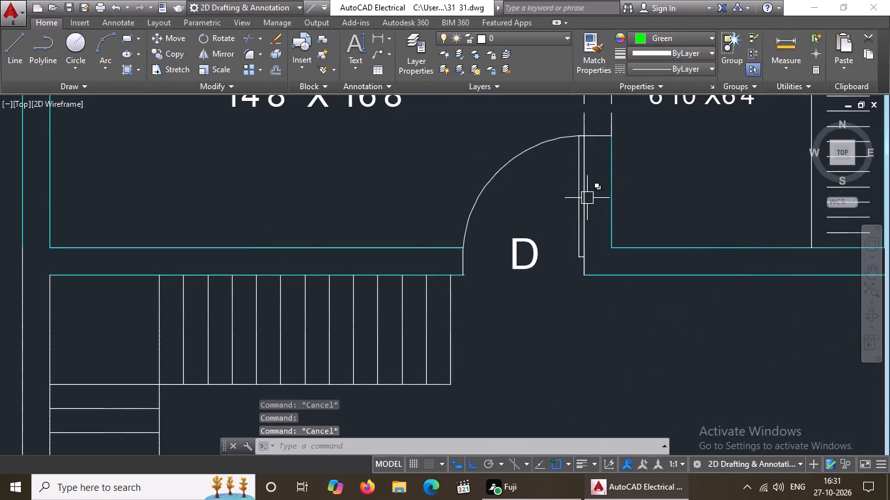
pyautogui.click(586, 198)
pyautogui.press('Escape')
# Change the two dashed lines between the upper-left bedroom and the dress room, with their short lower end line, to cyan.
pyautogui.scroll(-2, 648, 183)
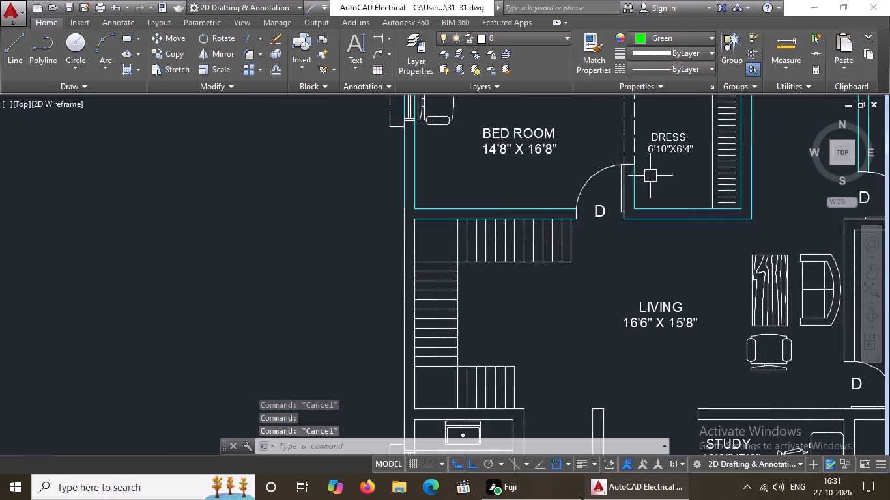
pyautogui.scroll(-2, 650, 176)
pyautogui.scroll(4, 656, 133)
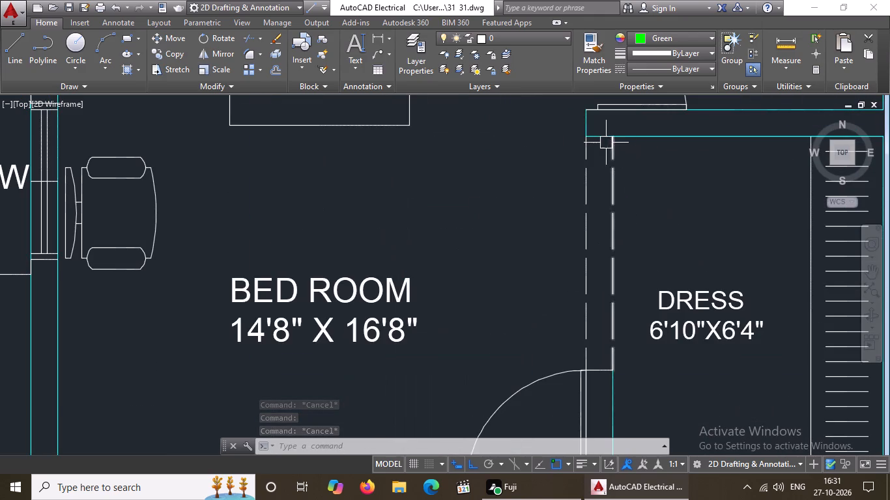
pyautogui.click(558, 133)
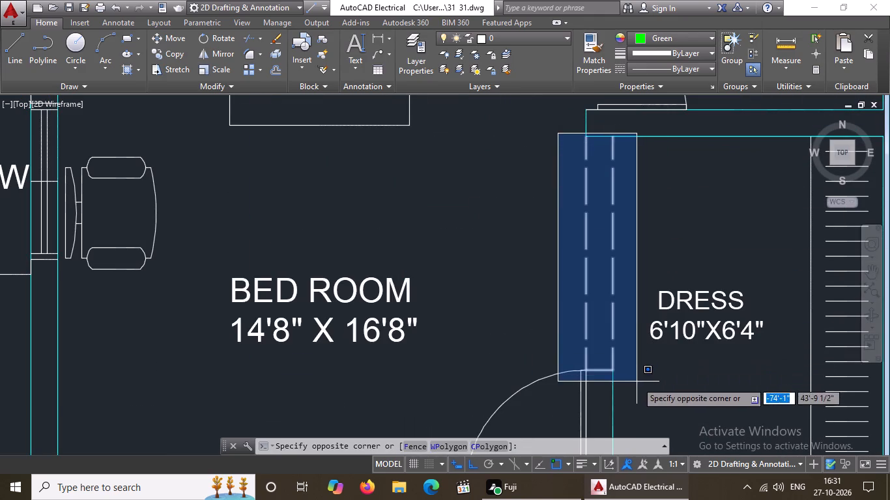
pyautogui.click(637, 382)
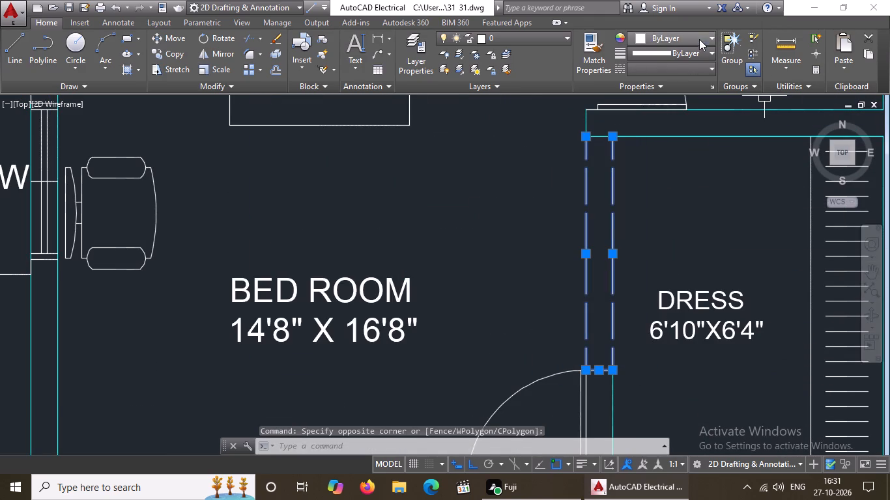
pyautogui.click(699, 40)
pyautogui.click(674, 173)
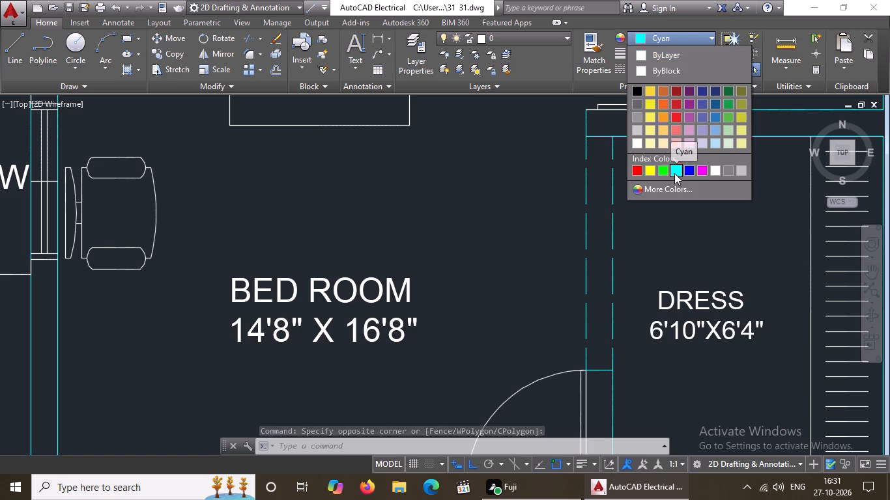
pyautogui.scroll(-4, 618, 213)
pyautogui.press('Escape')
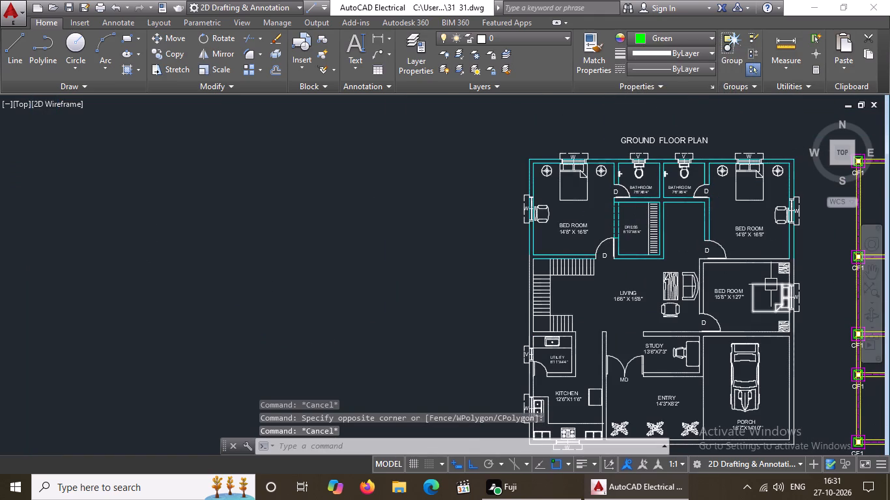
# Change the horizontal wall lines between the upper-right bedroom and the 15'8" x 12'7" bedroom, including the short left-end segment, to cyan.
pyautogui.scroll(3, 771, 262)
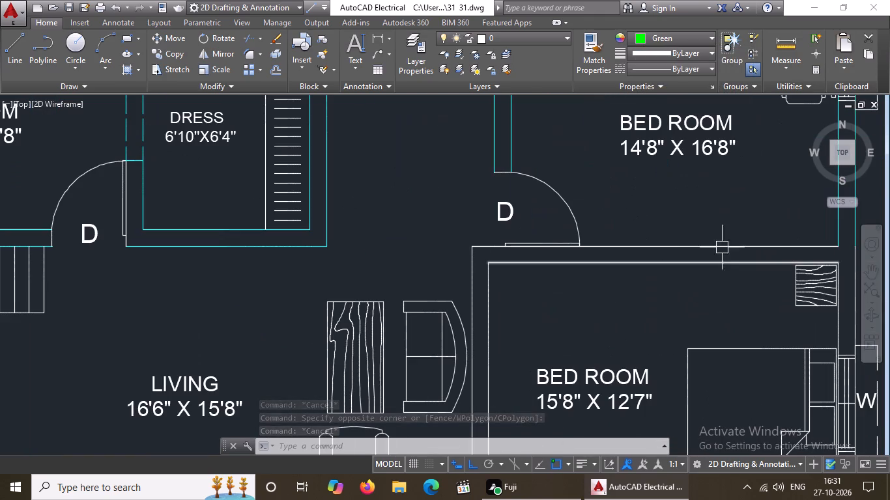
pyautogui.click(693, 247)
pyautogui.click(680, 39)
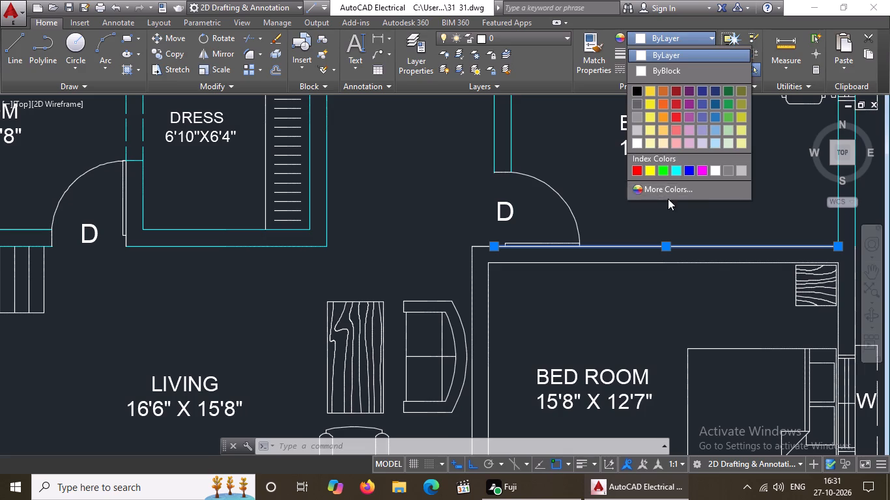
pyautogui.click(672, 168)
pyautogui.press('Escape')
pyautogui.click(634, 262)
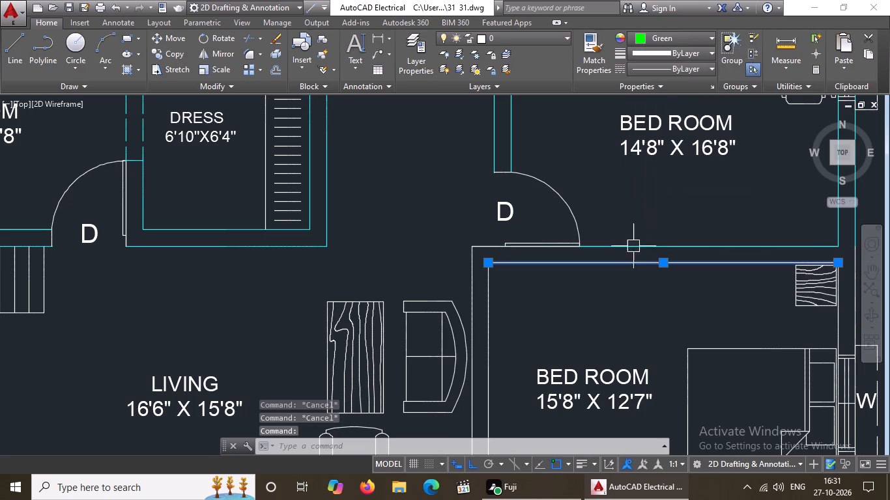
pyautogui.click(668, 37)
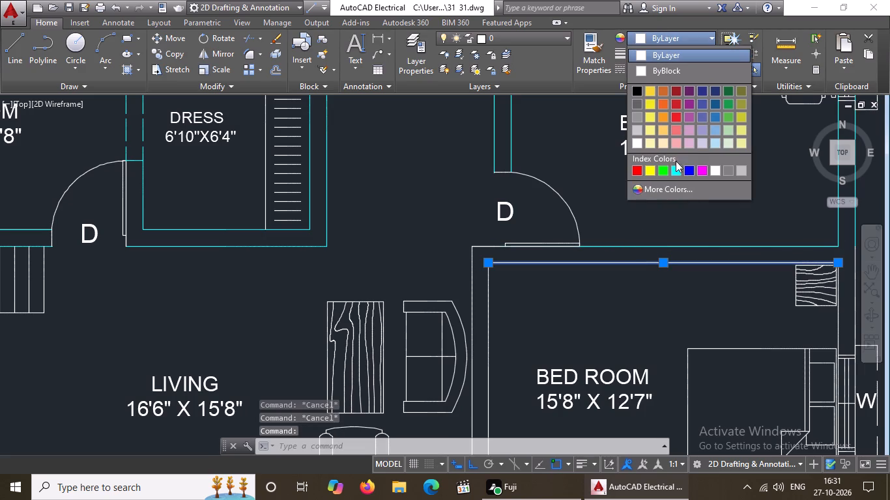
pyautogui.click(676, 171)
pyautogui.press('Escape')
pyautogui.click(452, 236)
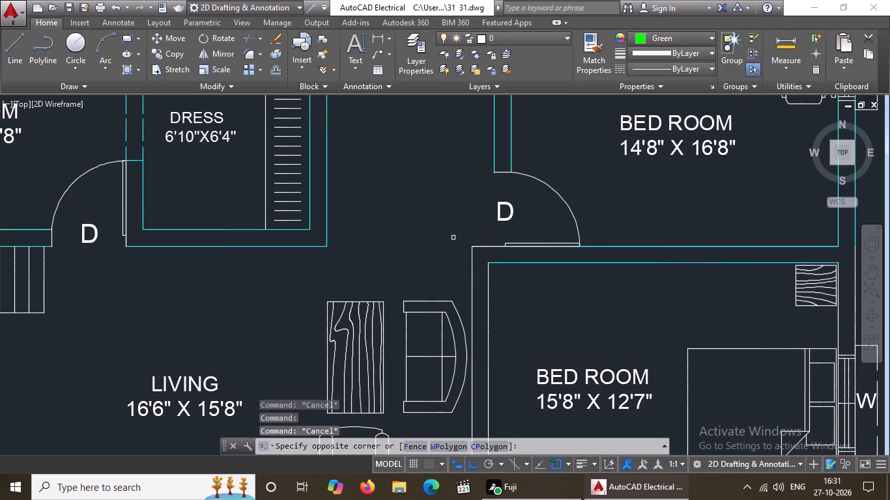
pyautogui.click(519, 303)
pyautogui.click(653, 33)
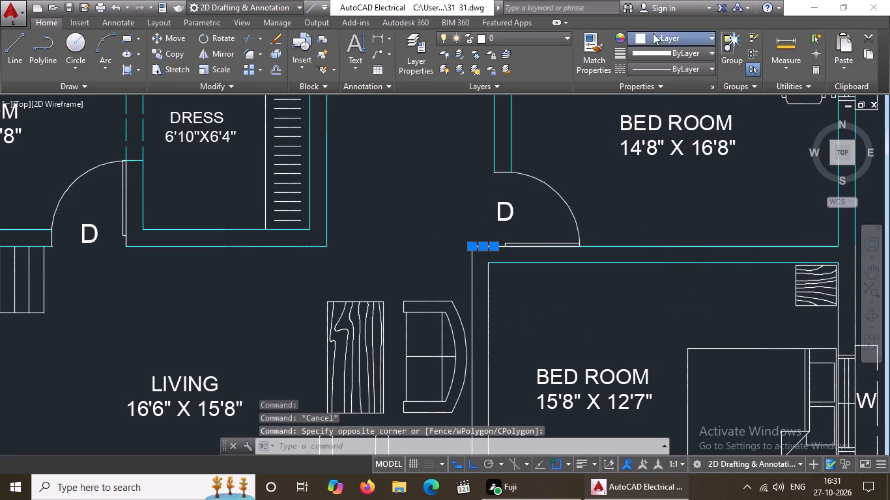
pyautogui.click(672, 170)
pyautogui.press('Escape')
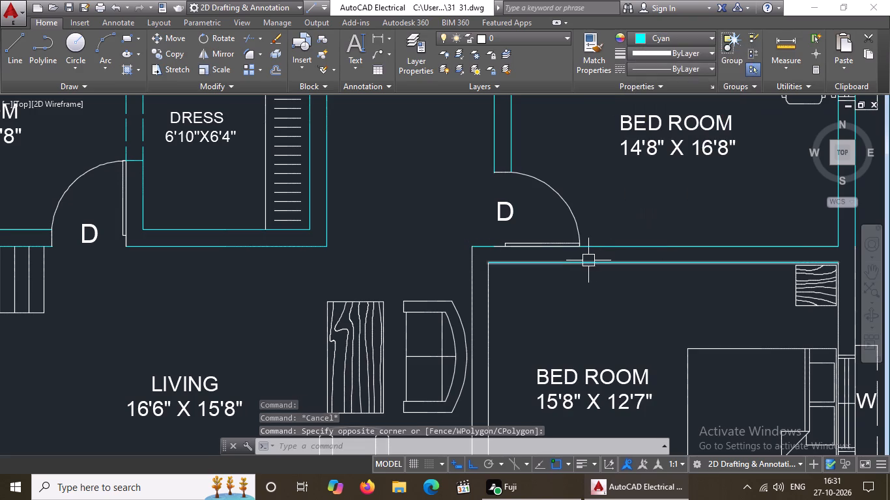
# Change the outer and inner vertical wall lines on the window side of the 15'8" x 12'7" bedroom to cyan.
pyautogui.scroll(-3, 719, 240)
pyautogui.scroll(4, 760, 256)
pyautogui.click(705, 239)
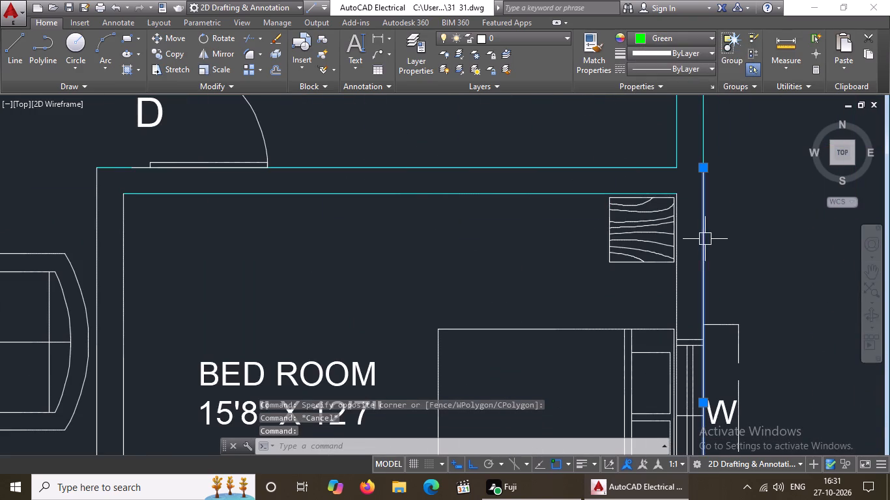
pyautogui.click(694, 36)
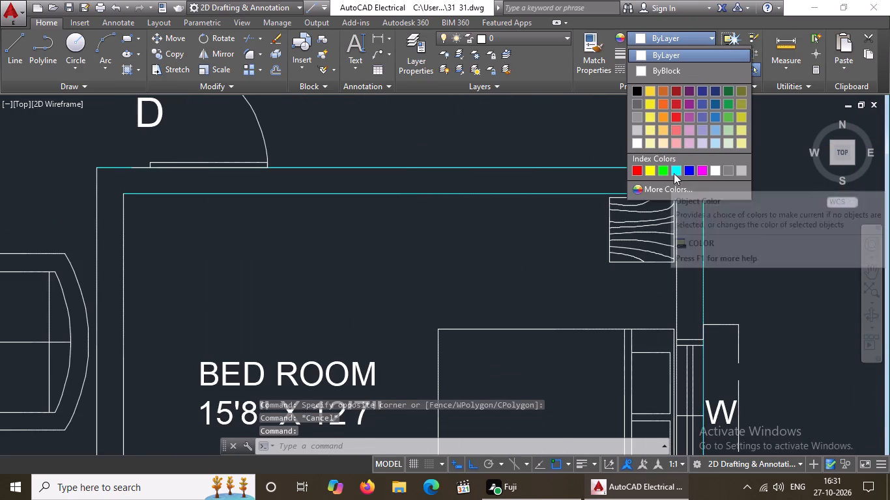
pyautogui.click(676, 168)
pyautogui.press('Escape')
pyautogui.click(675, 290)
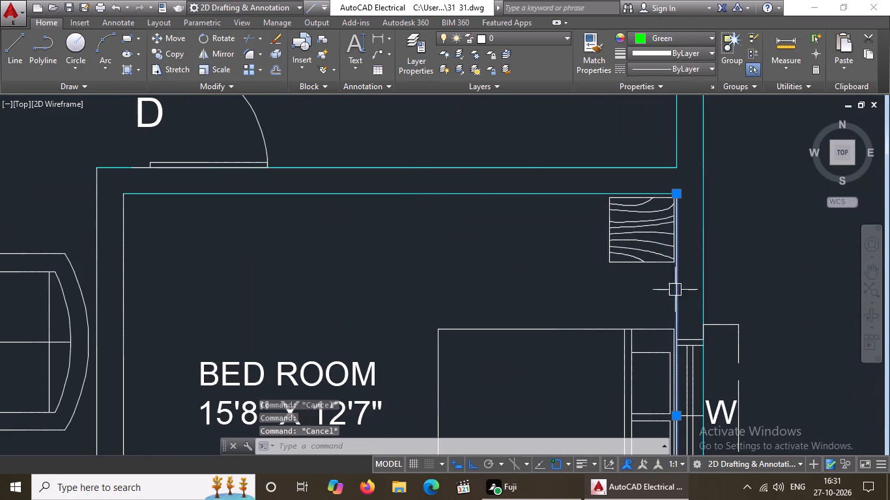
pyautogui.scroll(-3, 703, 232)
pyautogui.click(678, 37)
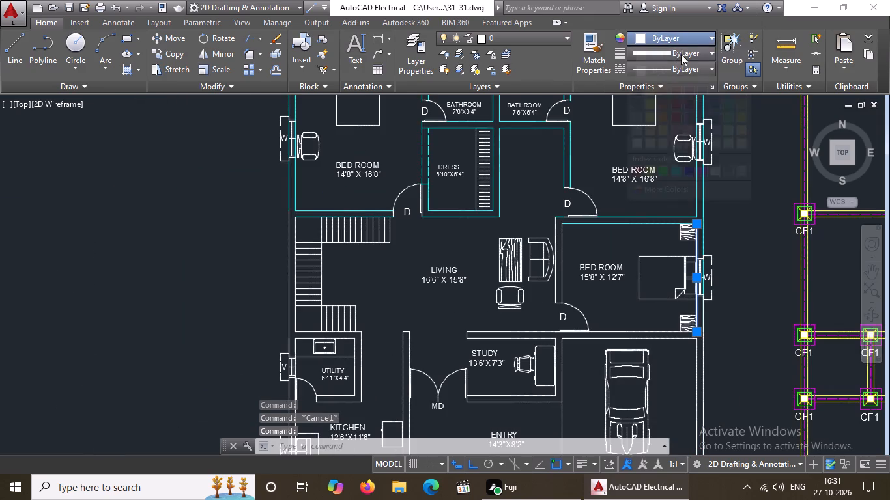
pyautogui.click(676, 167)
pyautogui.press('Escape')
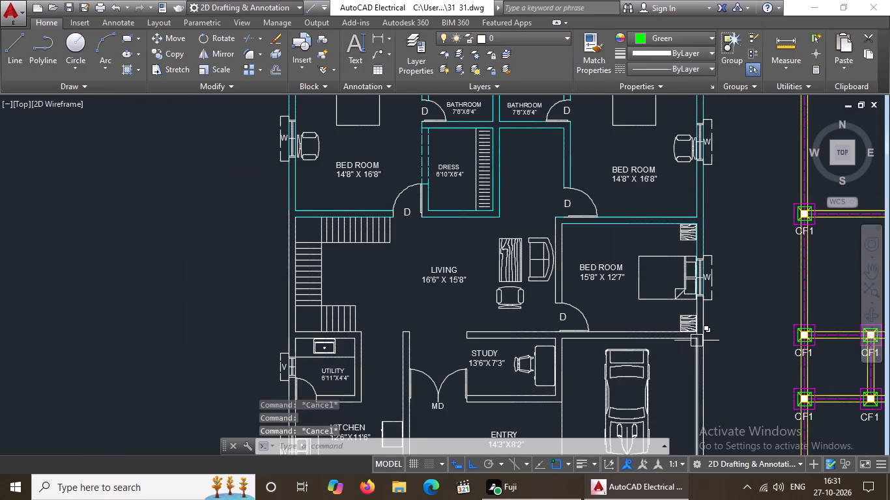
# Change the two vertical wall lines between the living room and the 15'8" x 12'7" bedroom to cyan.
pyautogui.scroll(2, 693, 314)
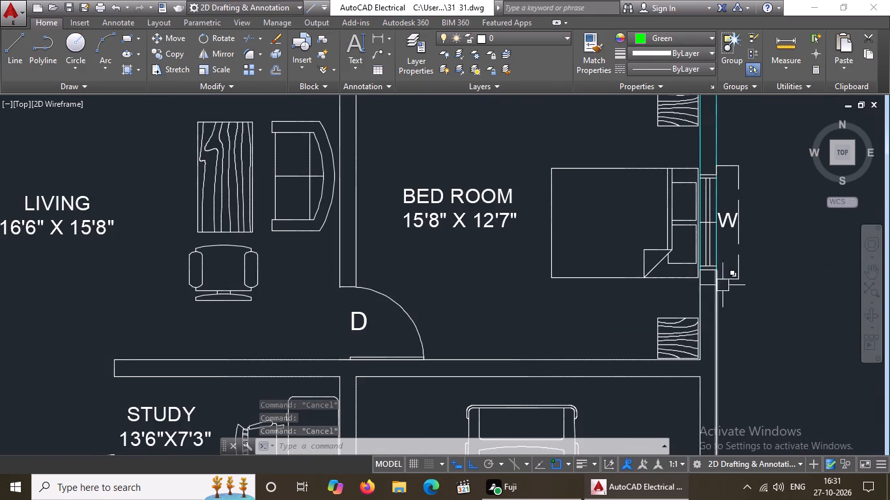
pyautogui.scroll(-2, 727, 272)
pyautogui.scroll(1, 573, 195)
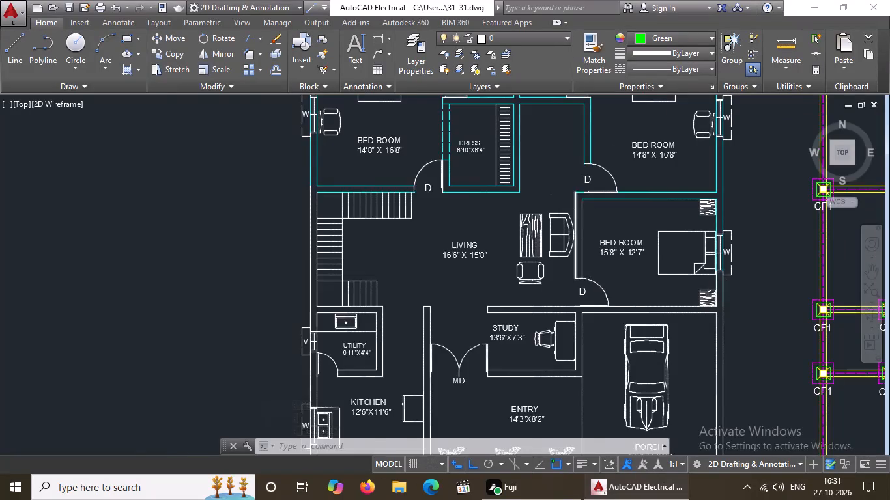
pyautogui.click(574, 215)
pyautogui.click(644, 38)
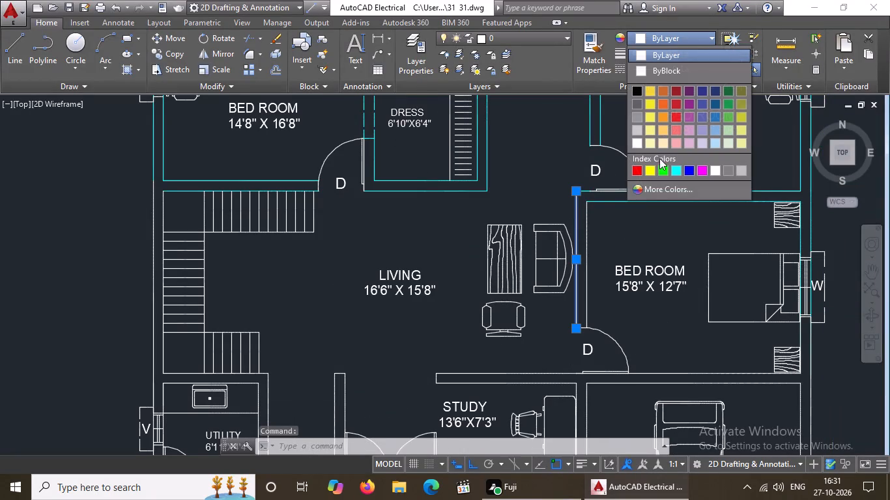
pyautogui.click(676, 169)
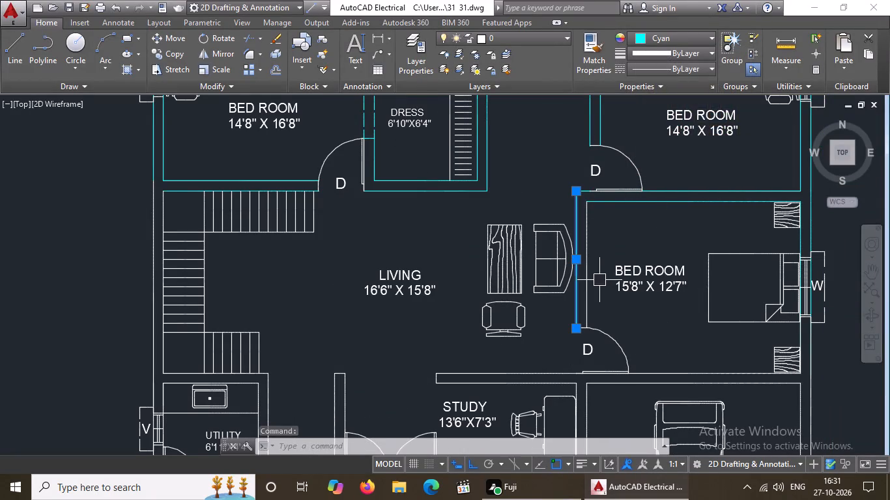
pyautogui.press('Escape')
pyautogui.moveTo(587, 283); pyautogui.dragTo(596, 262)
pyautogui.click(689, 44)
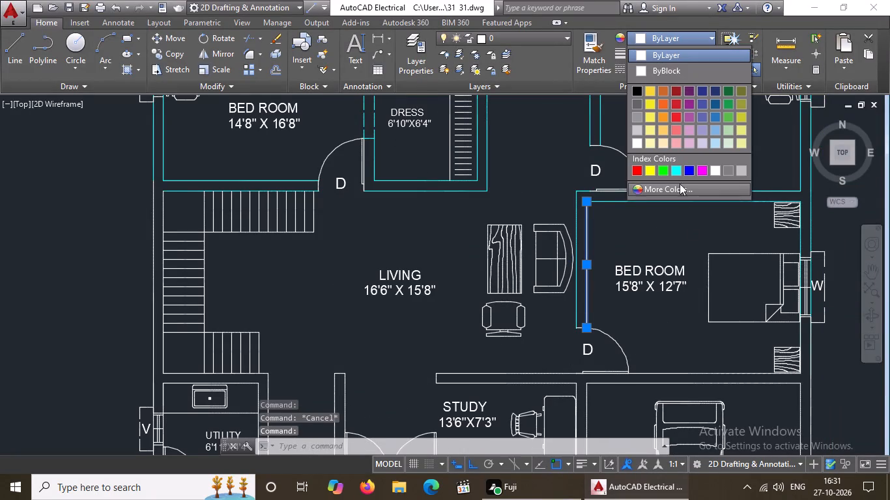
pyautogui.click(674, 169)
pyautogui.press('Escape')
# Change the outer and inner vertical lines of the exterior wall beside the staircase to cyan.
pyautogui.scroll(-2, 642, 242)
pyautogui.scroll(3, 645, 316)
pyautogui.scroll(-3, 643, 231)
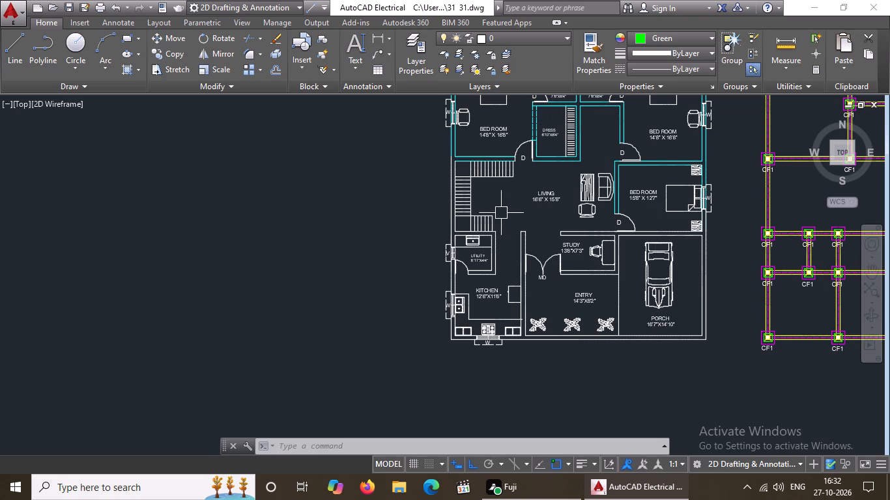
pyautogui.scroll(1, 515, 171)
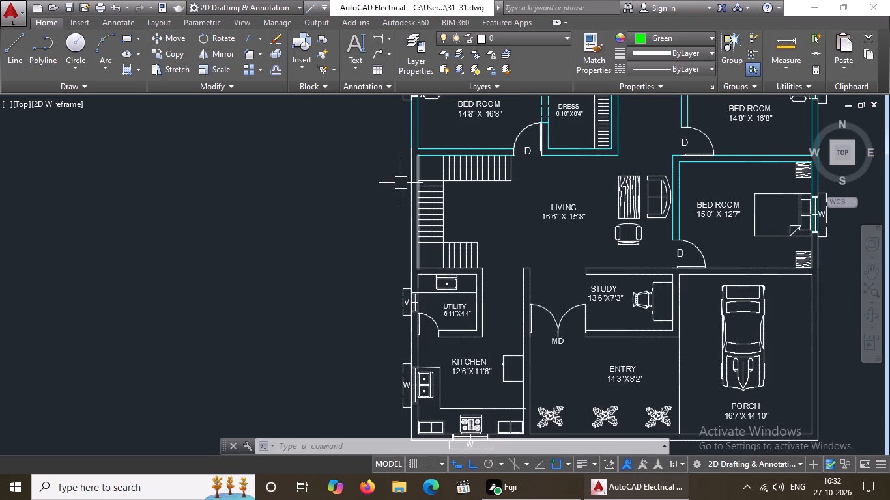
pyautogui.scroll(3, 407, 167)
pyautogui.click(422, 150)
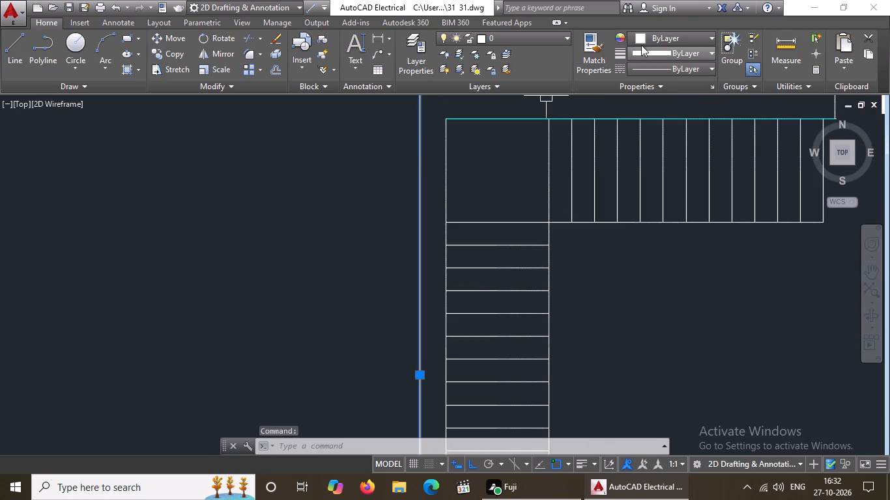
pyautogui.click(661, 38)
pyautogui.click(677, 171)
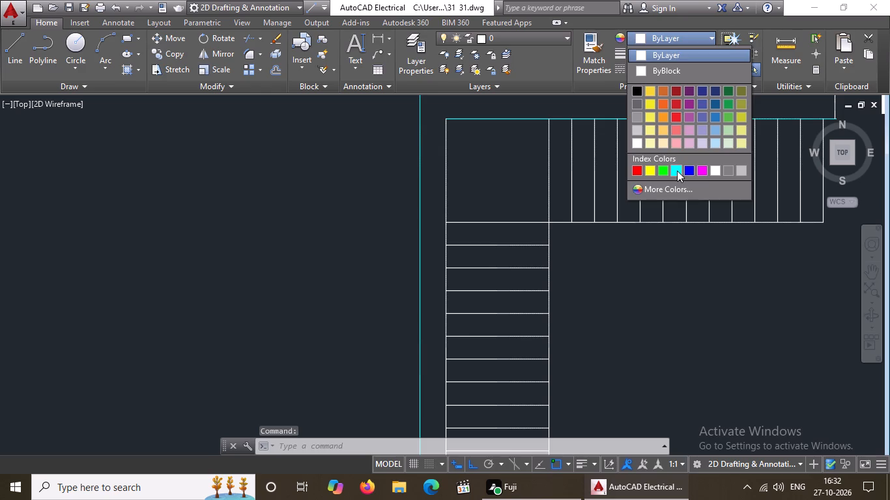
pyautogui.press('Escape')
pyautogui.click(449, 194)
pyautogui.click(714, 35)
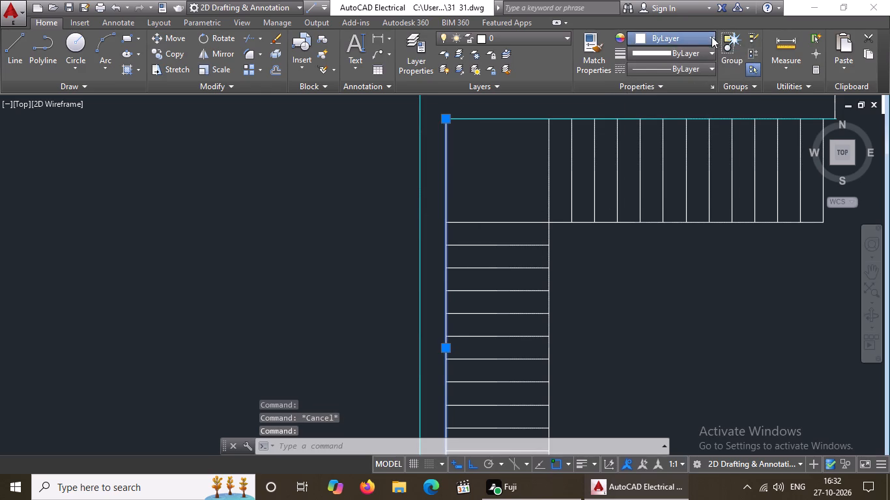
pyautogui.click(675, 171)
pyautogui.press('Escape')
# Change the inner and outer vertical exterior wall lines running down from below the 15'8" x 12'7" bedroom's window to cyan.
pyautogui.scroll(-4, 543, 209)
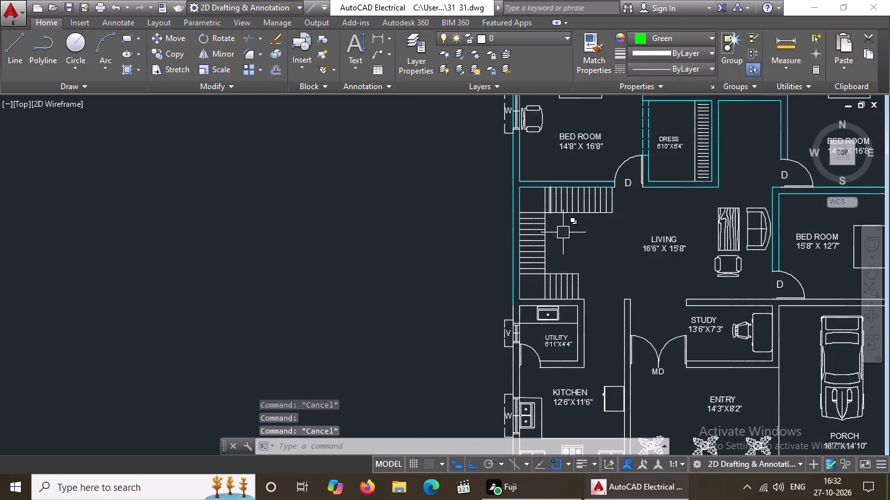
pyautogui.scroll(-1, 515, 294)
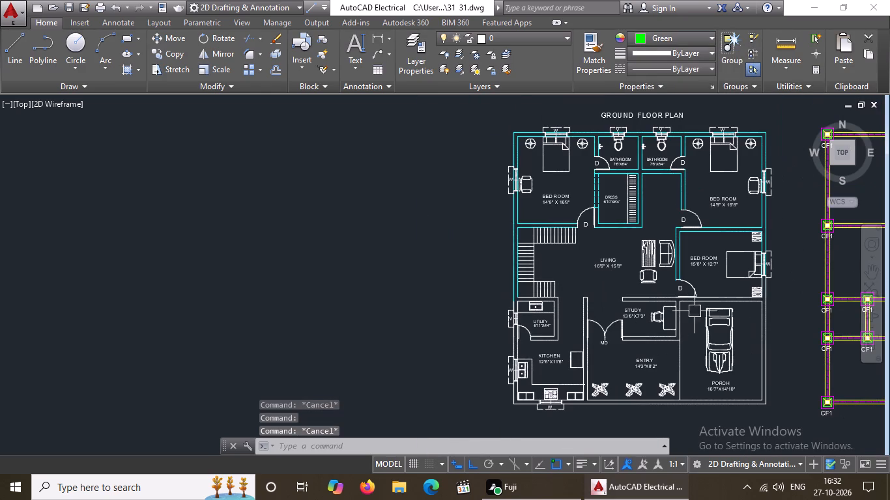
pyautogui.scroll(3, 759, 305)
pyautogui.scroll(2, 782, 199)
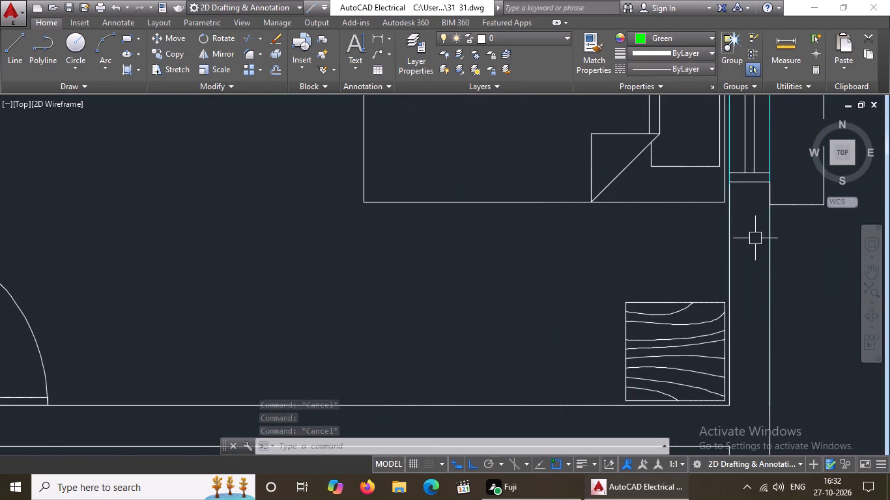
pyautogui.click(731, 251)
pyautogui.click(671, 35)
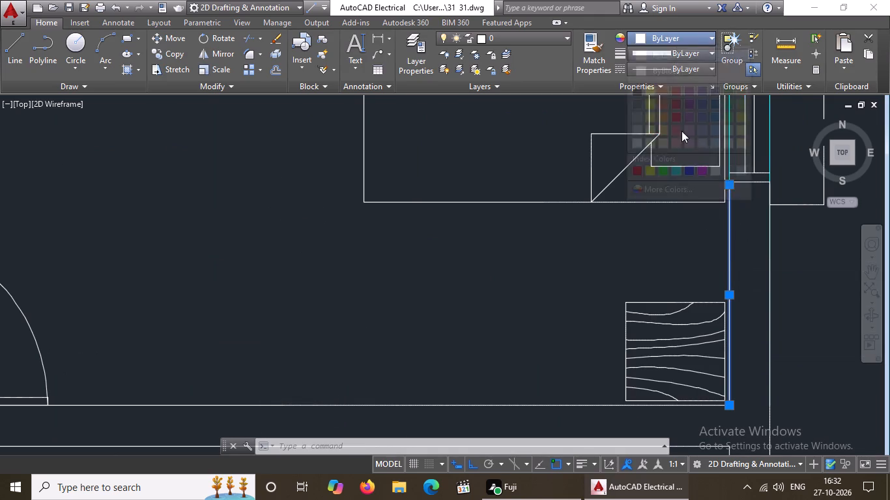
pyautogui.click(675, 171)
pyautogui.press('Escape')
pyautogui.click(770, 256)
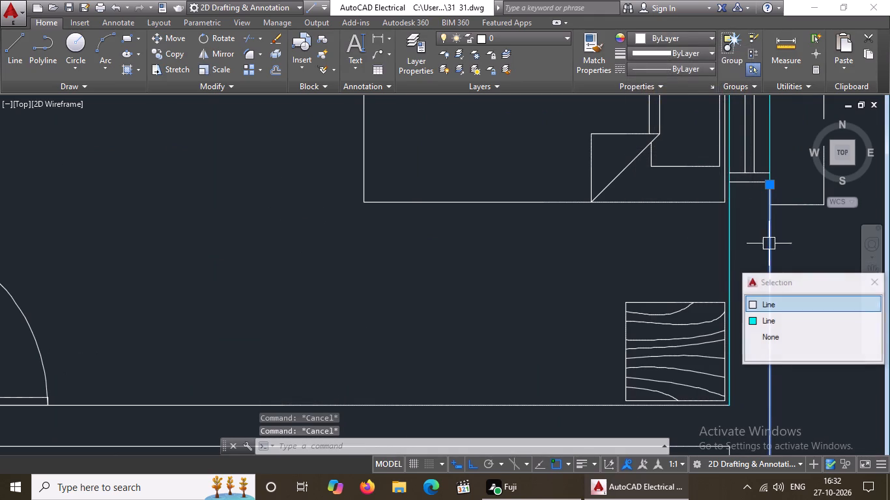
pyautogui.click(672, 38)
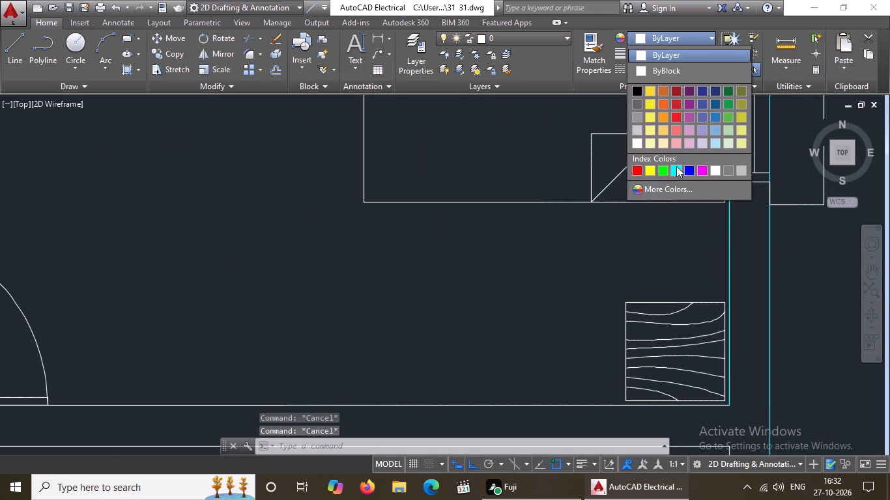
pyautogui.click(676, 166)
pyautogui.scroll(-5, 640, 206)
pyautogui.press('Escape')
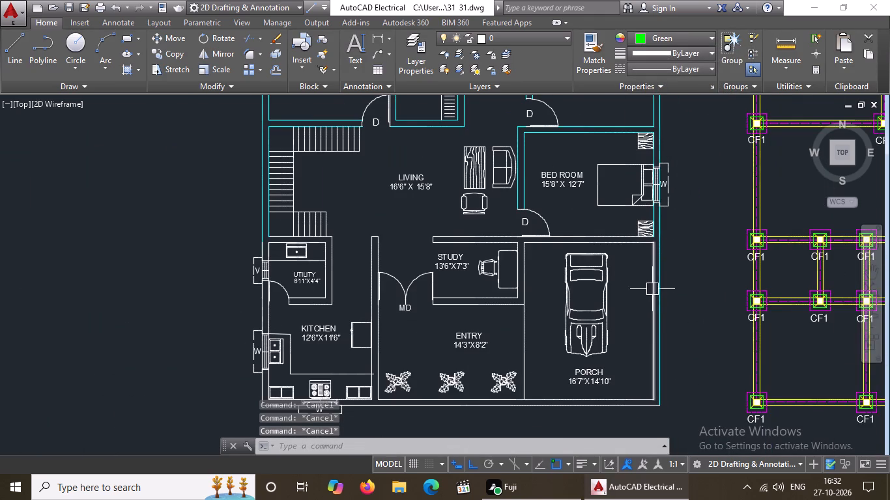
# Change the inner vertical line of the porch's right exterior wall to cyan.
pyautogui.click(653, 288)
pyautogui.click(659, 39)
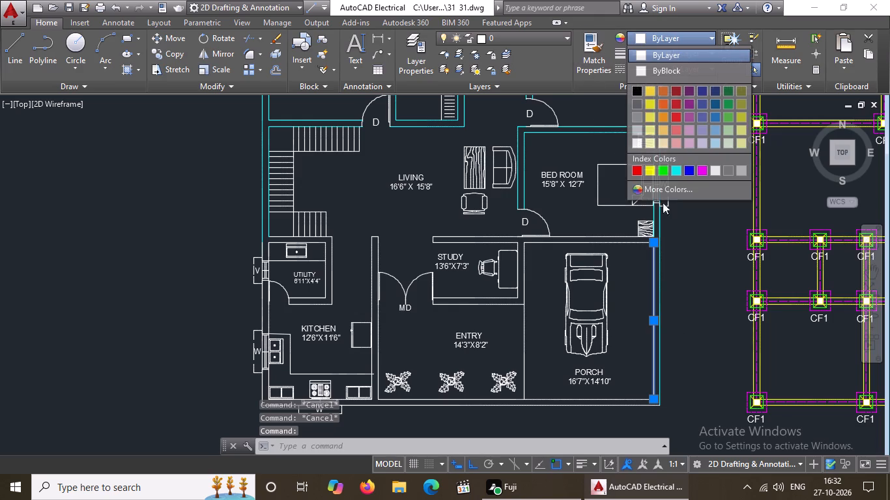
pyautogui.click(676, 170)
pyautogui.press('Escape')
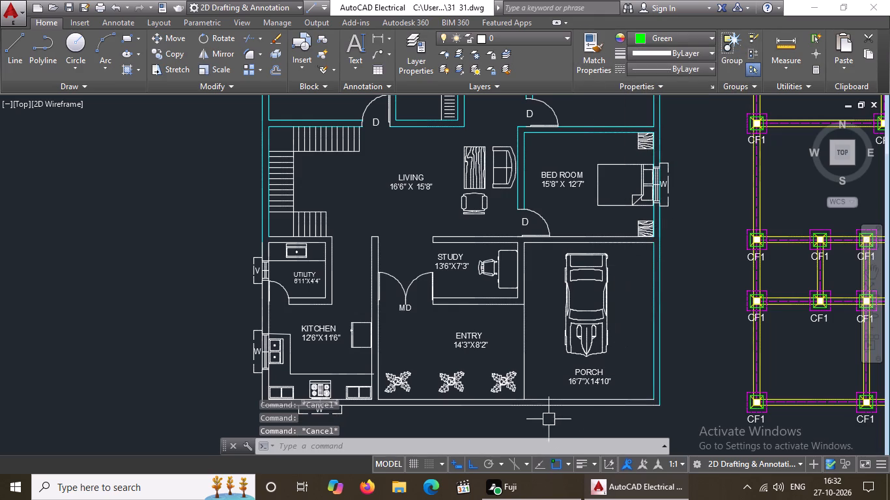
# Change the two horizontal wall lines between the 15'8" x 12'7" bedroom and the porch to cyan.
pyautogui.click(586, 233)
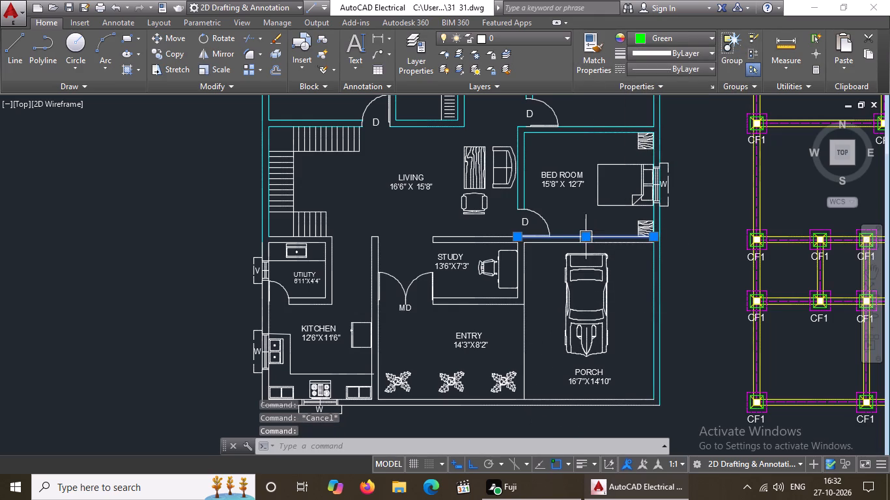
pyautogui.click(654, 35)
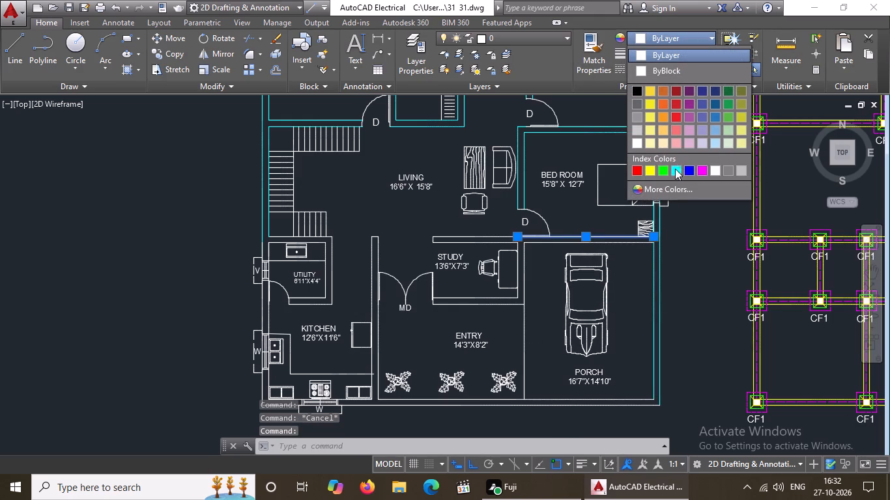
pyautogui.click(675, 169)
pyautogui.press('Escape')
pyautogui.click(576, 245)
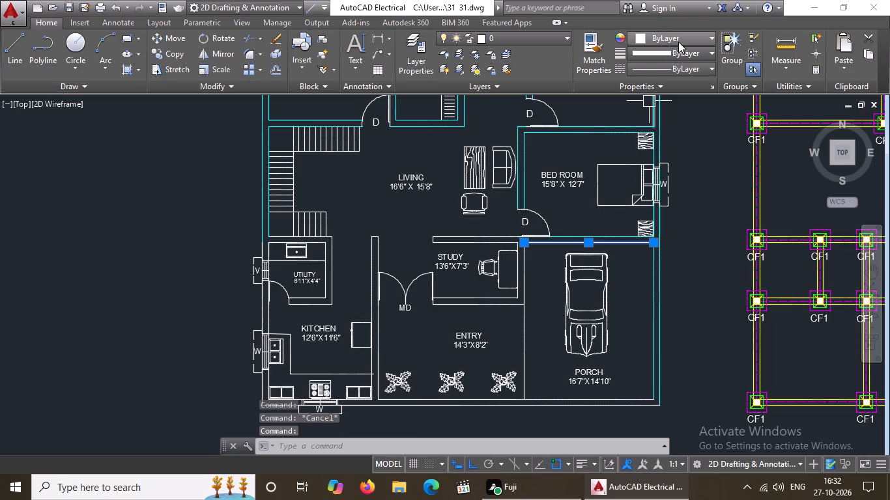
pyautogui.click(678, 42)
pyautogui.click(678, 166)
pyautogui.press('Escape')
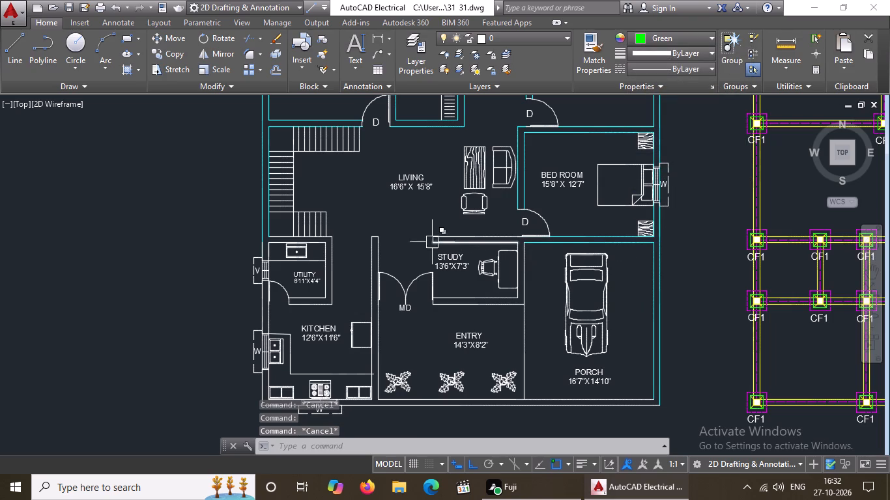
# Change the horizontal wall lines between the living room and the study, including the short left-end line, to cyan.
pyautogui.click(418, 228)
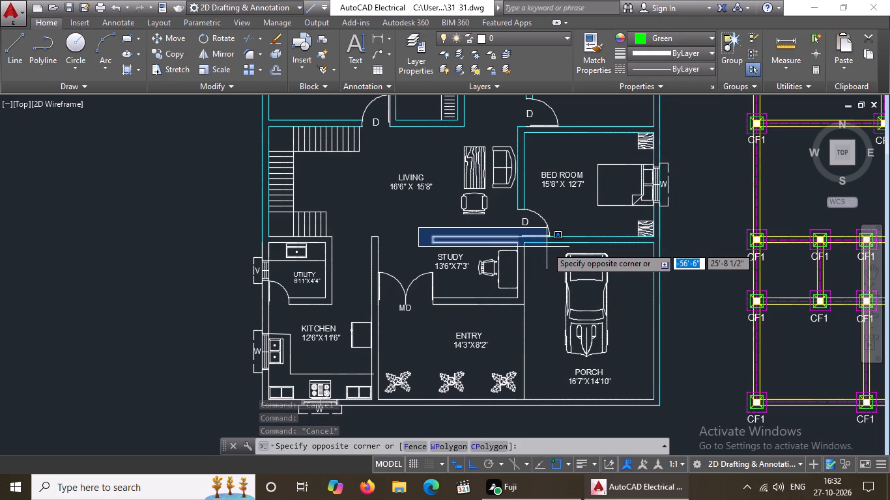
pyautogui.click(547, 247)
pyautogui.click(646, 38)
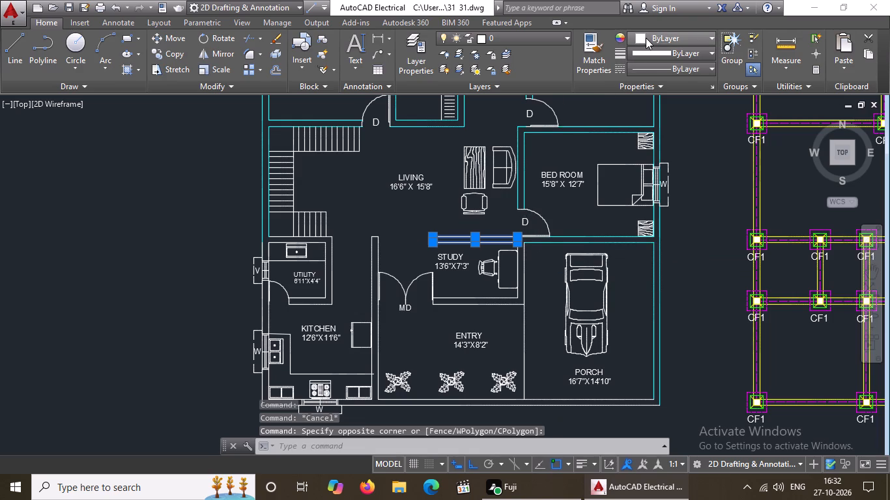
pyautogui.click(677, 167)
pyautogui.press('Escape')
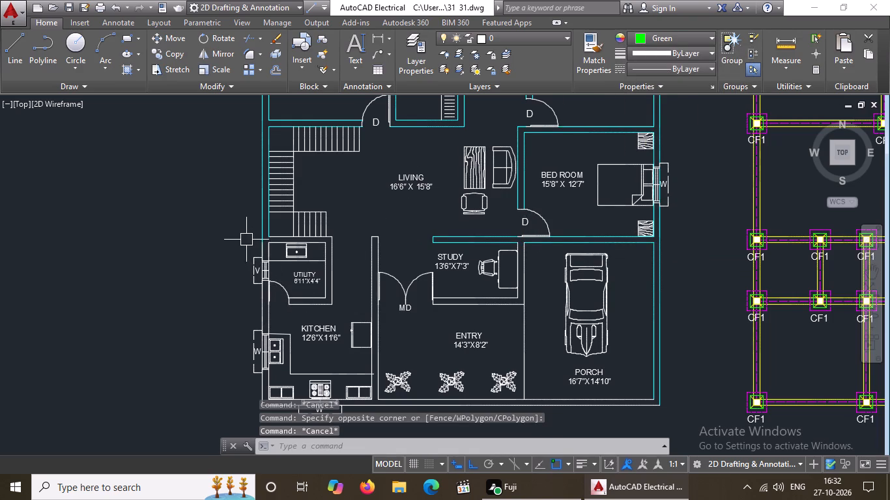
# Change the two horizontal wall lines between the staircase and the utility room to cyan.
pyautogui.scroll(1, 248, 245)
pyautogui.click(237, 221)
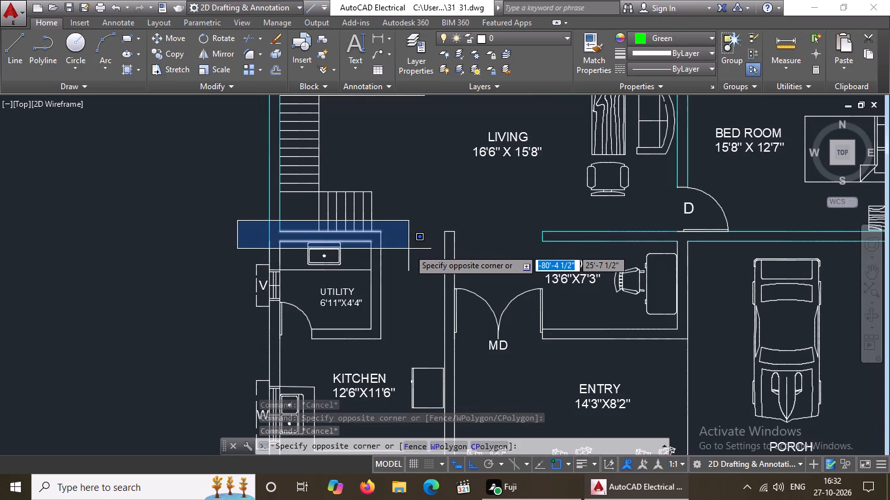
pyautogui.click(409, 249)
pyautogui.click(638, 30)
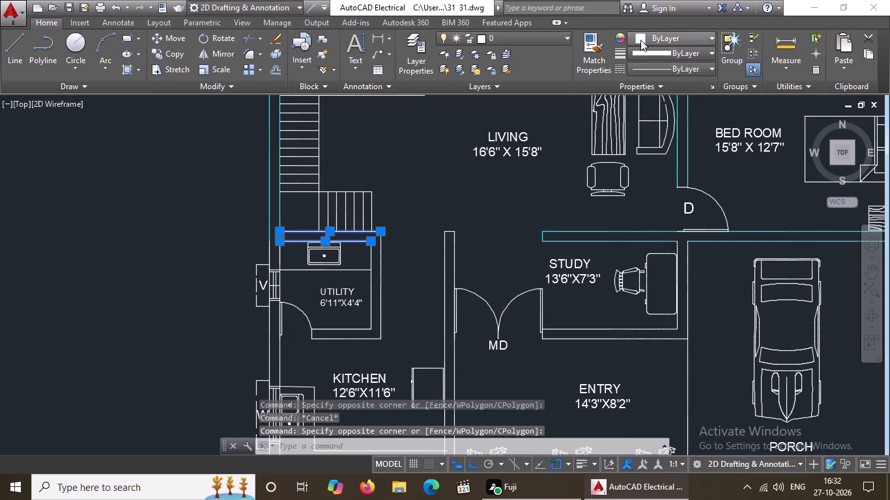
pyautogui.click(642, 37)
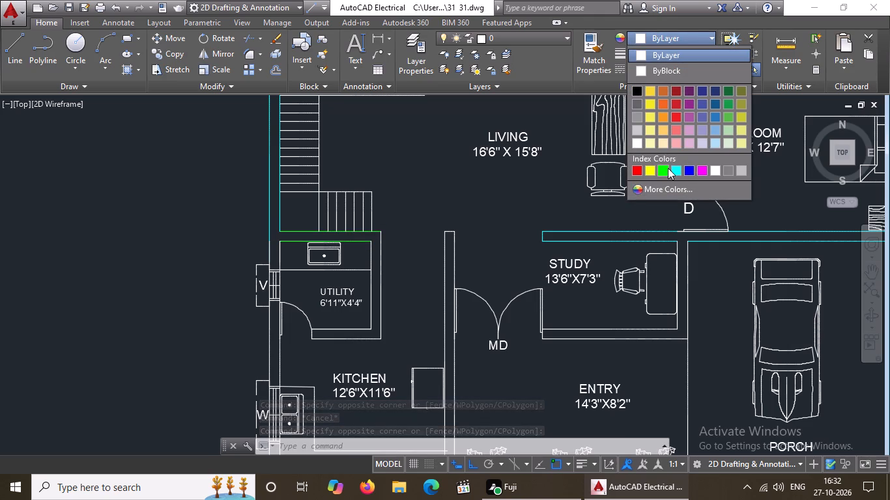
pyautogui.click(676, 171)
pyautogui.press('Escape')
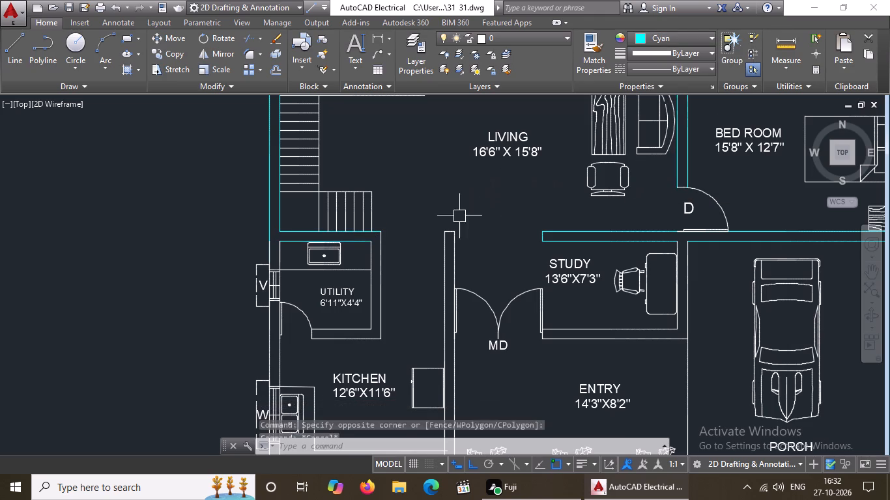
# Change the study-side vertical line of the wall between the study and the porch to cyan.
pyautogui.scroll(-1, 402, 222)
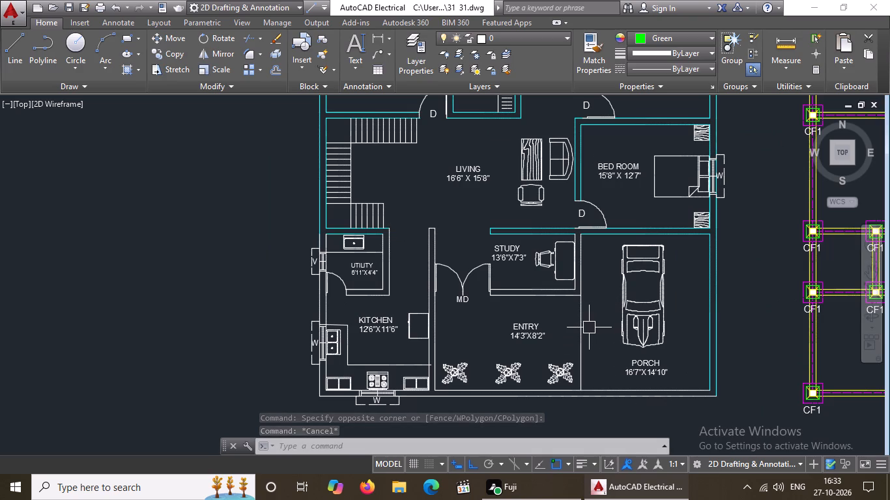
pyautogui.scroll(1, 581, 275)
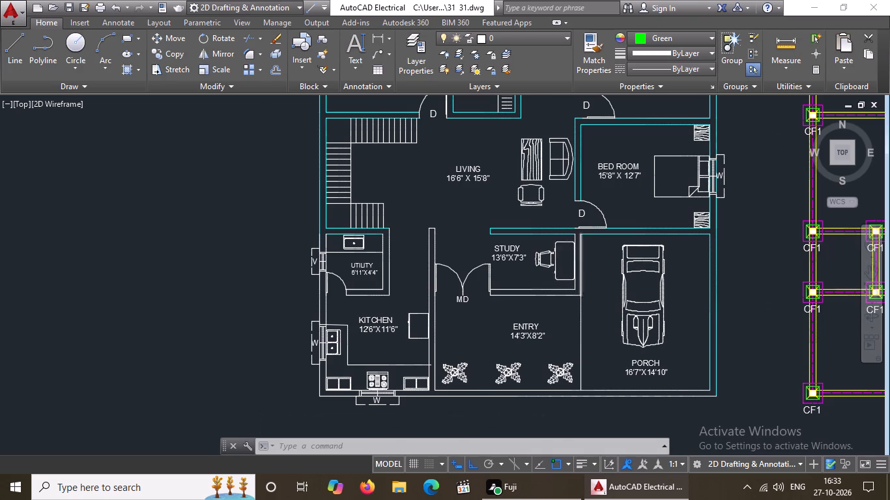
pyautogui.scroll(2, 581, 275)
pyautogui.click(546, 310)
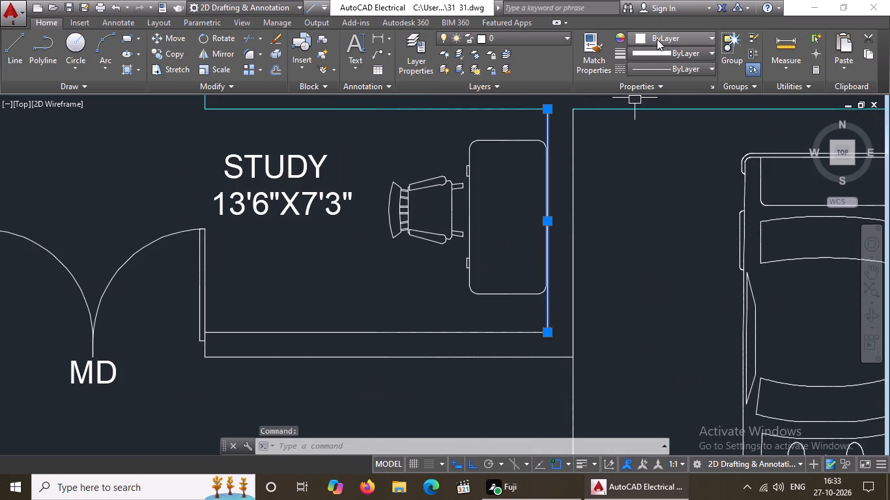
pyautogui.click(657, 39)
pyautogui.click(677, 167)
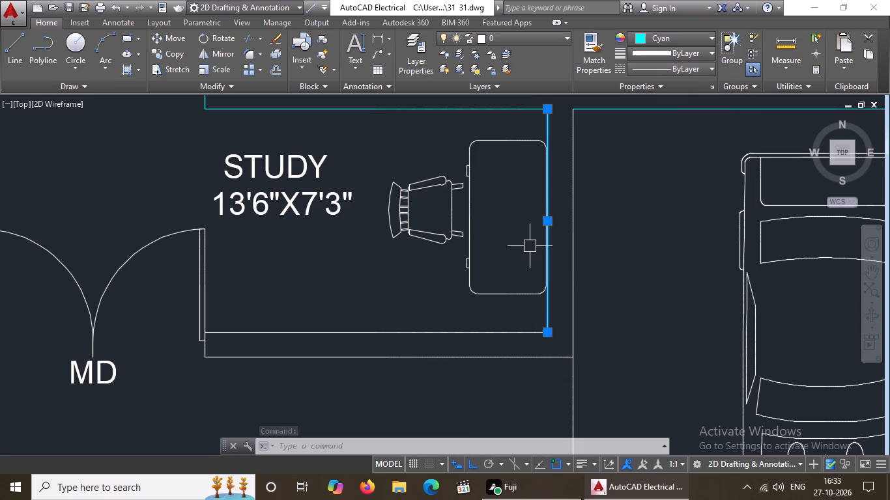
pyautogui.press('Escape')
# Move the study's desk slightly left, away from the wall line between the study and the porch.
pyautogui.scroll(2, 526, 247)
pyautogui.click(519, 368)
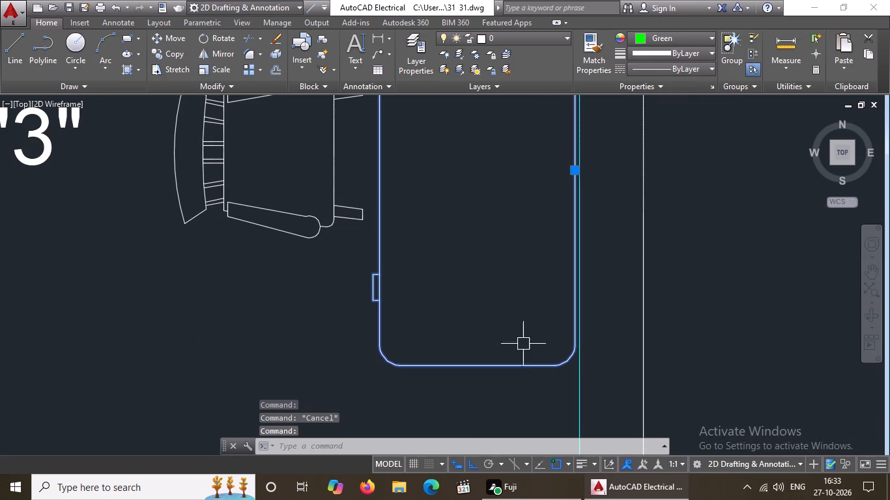
pyautogui.scroll(-1, 530, 316)
pyautogui.scroll(1, 561, 230)
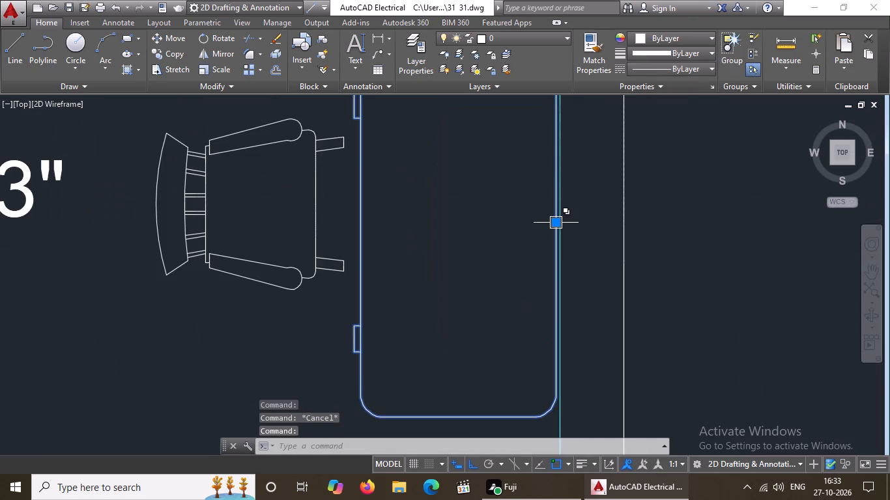
pyautogui.click(560, 221)
pyautogui.click(548, 220)
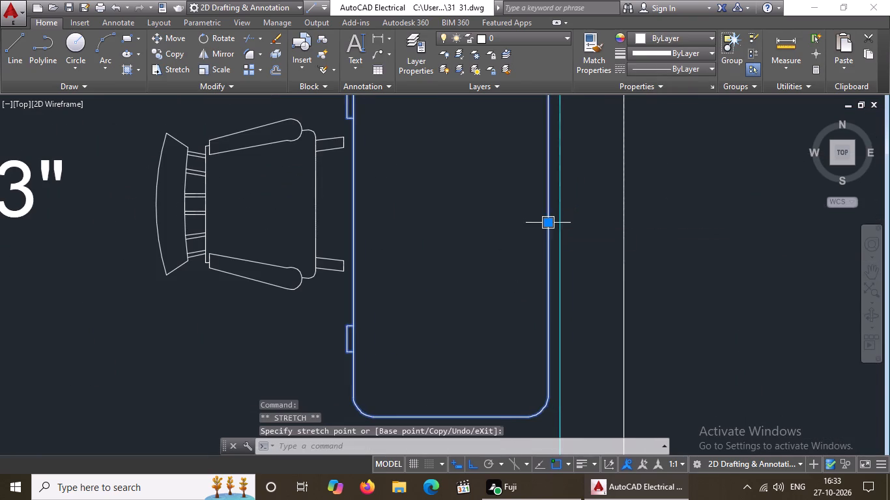
pyautogui.scroll(-3, 538, 223)
pyautogui.press('Escape')
# Change the porch-side vertical line of the wall between the study and the porch to cyan.
pyautogui.click(564, 255)
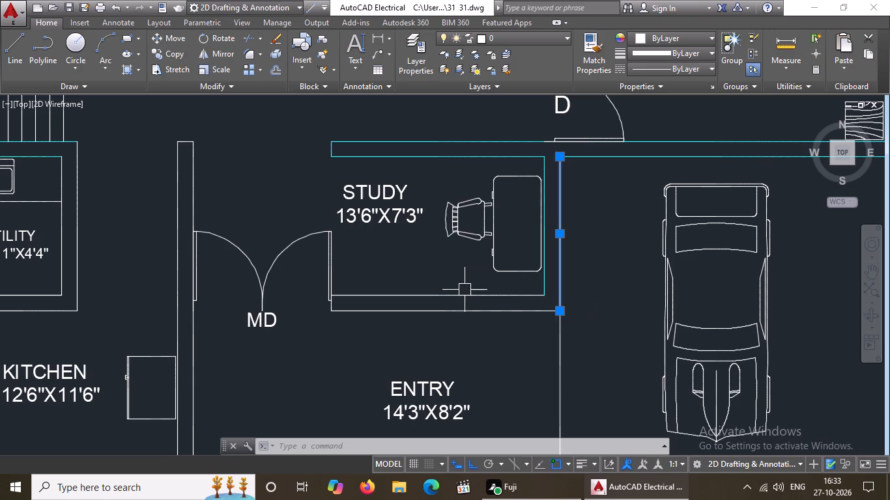
pyautogui.click(678, 42)
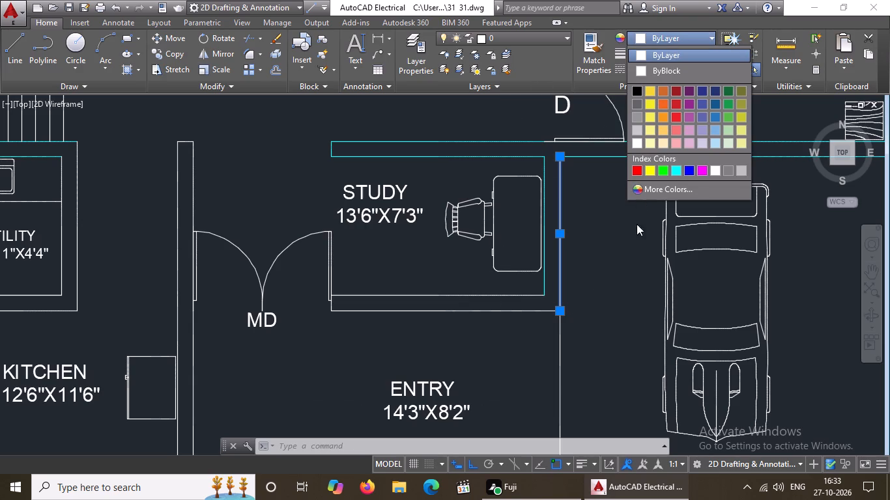
pyautogui.click(674, 169)
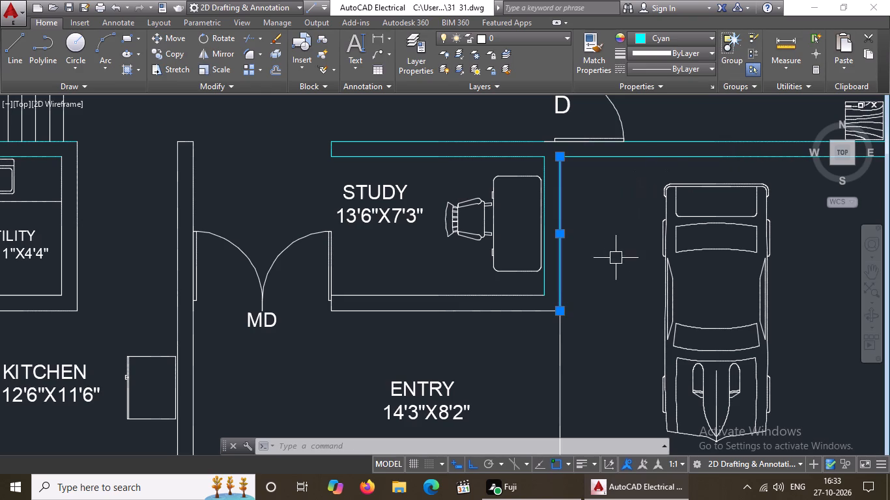
# Change the two horizontal wall lines between the study and the entry to cyan.
pyautogui.click(526, 307)
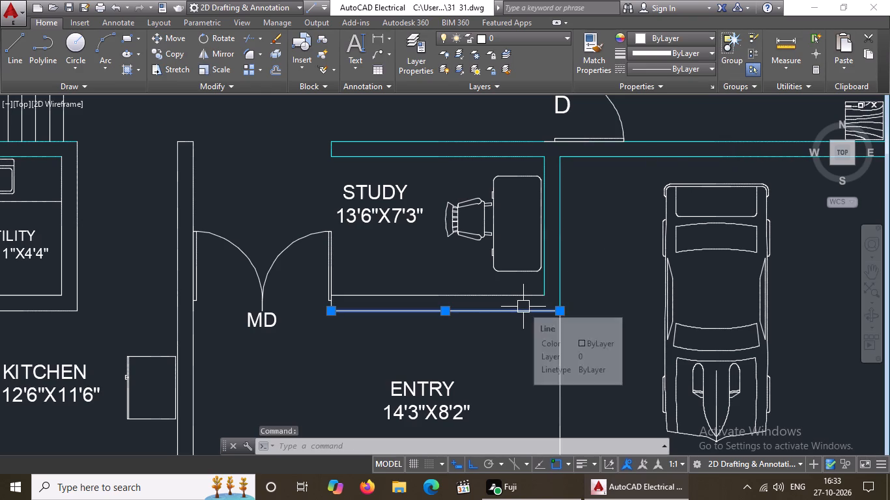
pyautogui.click(439, 292)
pyautogui.click(644, 40)
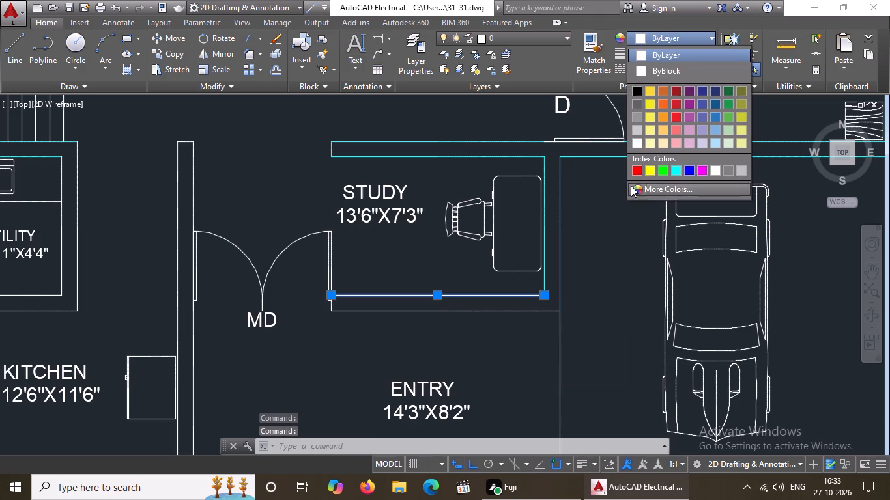
pyautogui.click(675, 169)
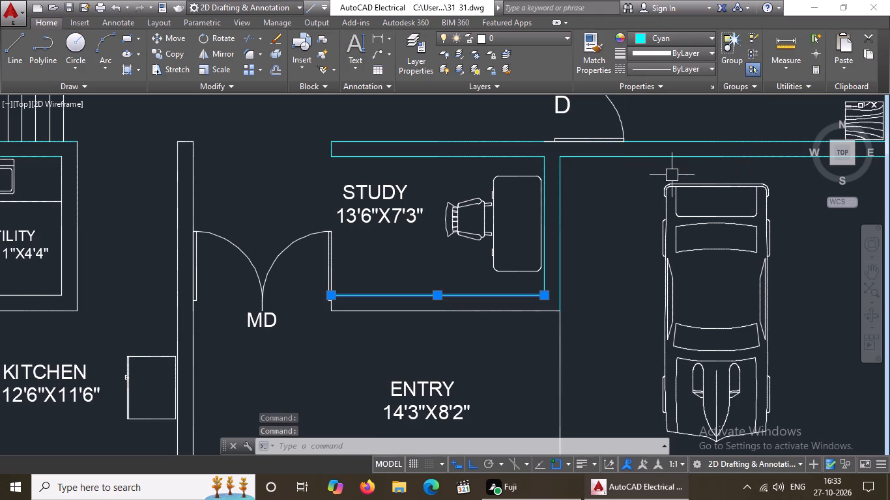
pyautogui.press('Escape')
pyautogui.click(526, 305)
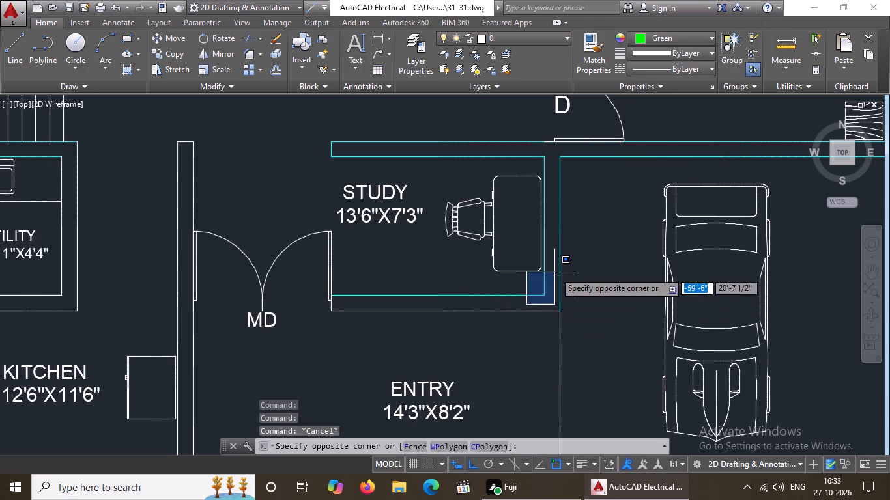
pyautogui.click(521, 305)
pyautogui.click(521, 305)
pyautogui.moveTo(519, 311); pyautogui.dragTo(517, 318)
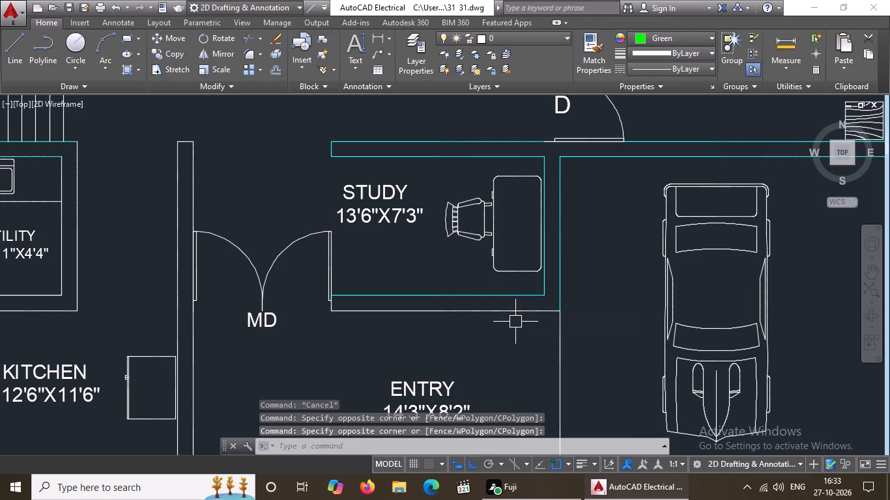
pyautogui.click(520, 307)
pyautogui.click(671, 38)
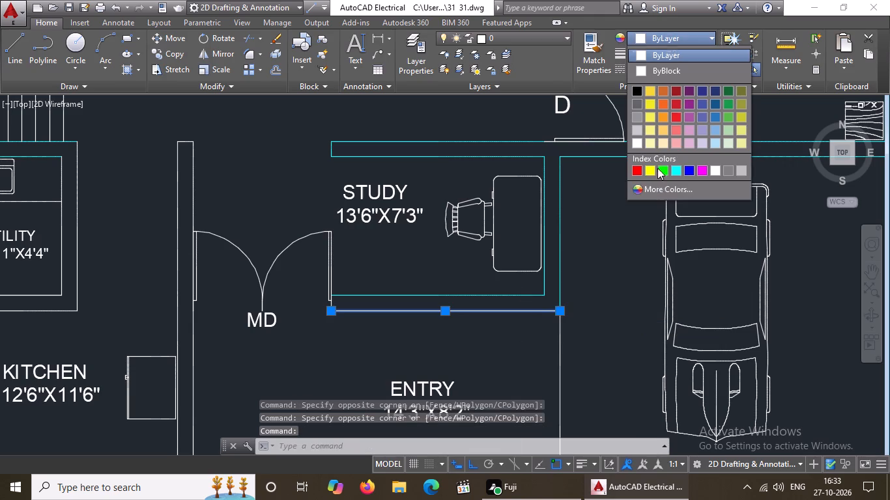
pyautogui.click(676, 171)
pyautogui.press('Escape')
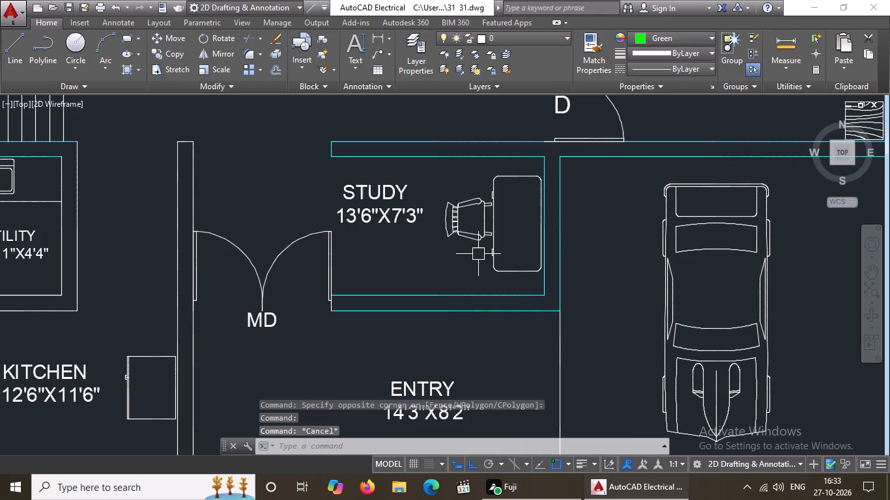
# Change the inner line below the entry and porch and the full-length outer line of the bottom exterior wall to cyan.
pyautogui.scroll(-3, 480, 230)
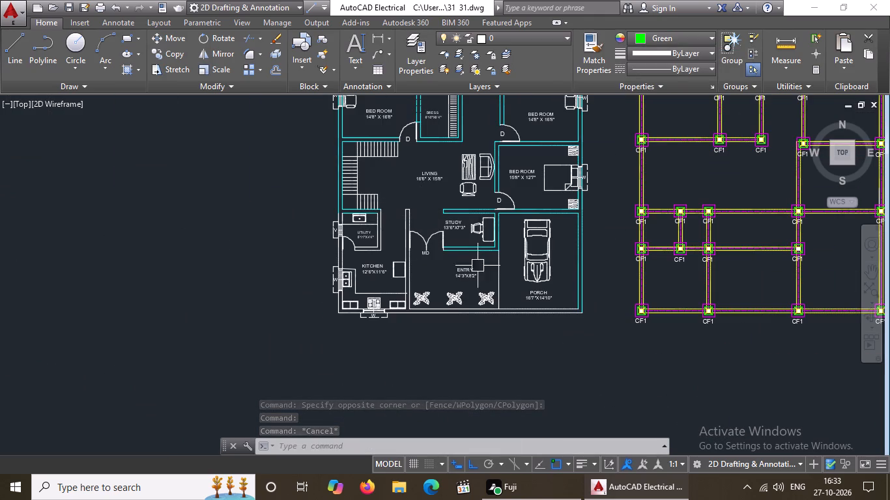
pyautogui.scroll(-2, 541, 319)
pyautogui.scroll(3, 543, 319)
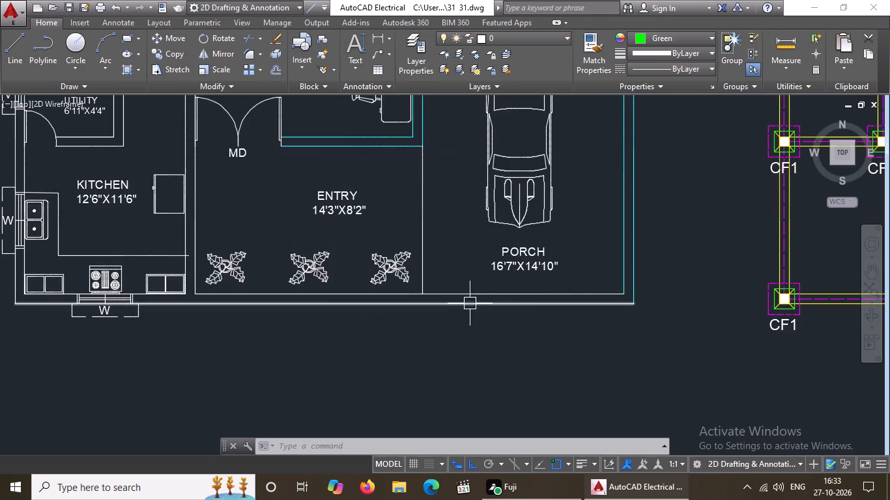
pyautogui.scroll(1, 448, 296)
pyautogui.click(395, 278)
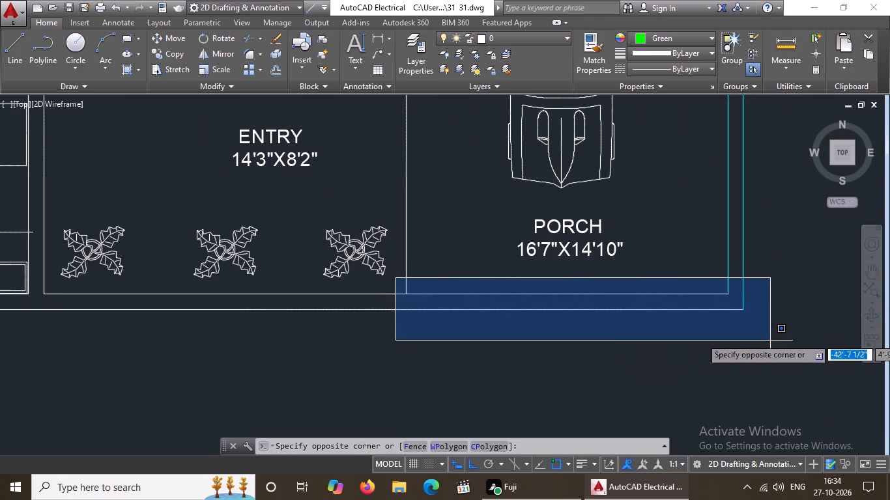
pyautogui.click(786, 334)
pyautogui.click(578, 290)
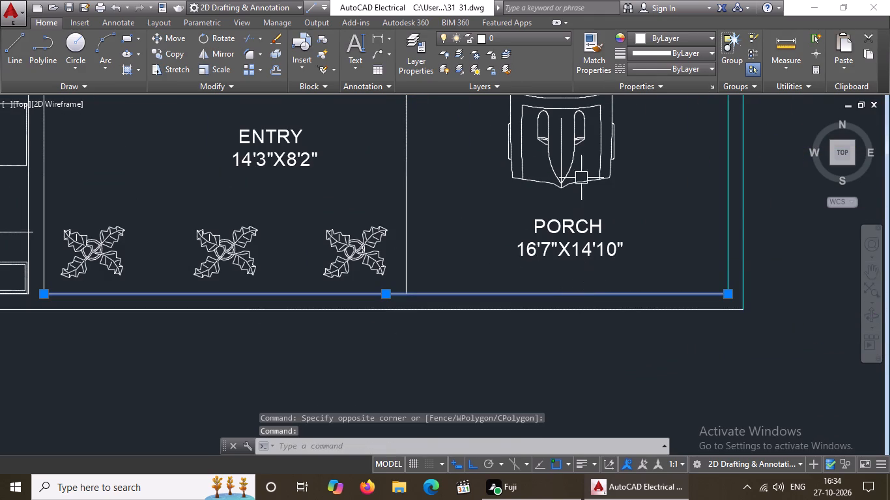
pyautogui.click(654, 31)
pyautogui.click(657, 41)
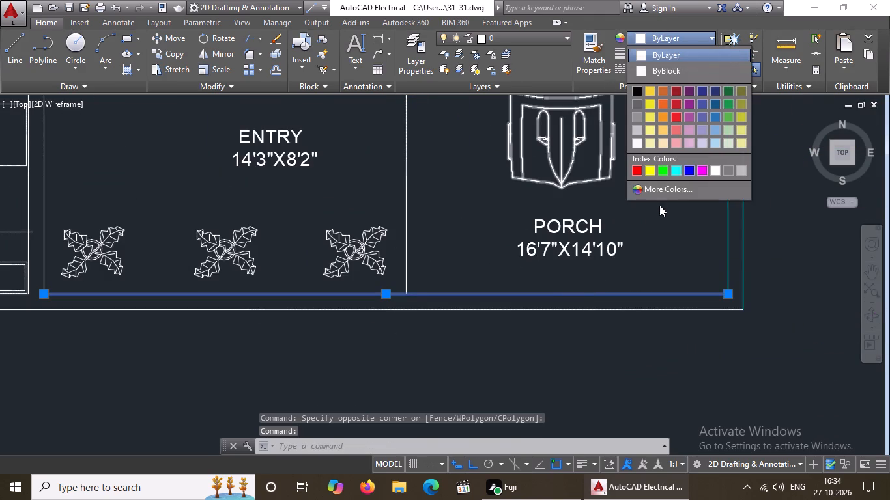
pyautogui.click(677, 167)
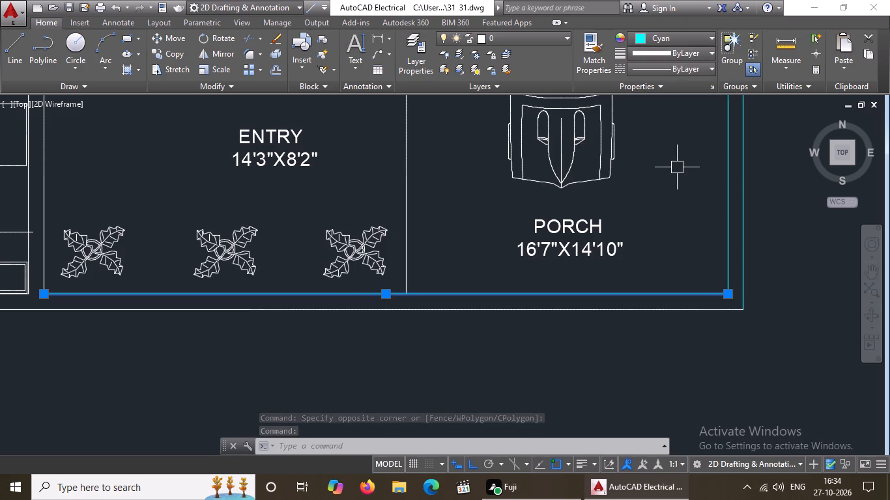
pyautogui.press('Escape')
pyautogui.click(629, 311)
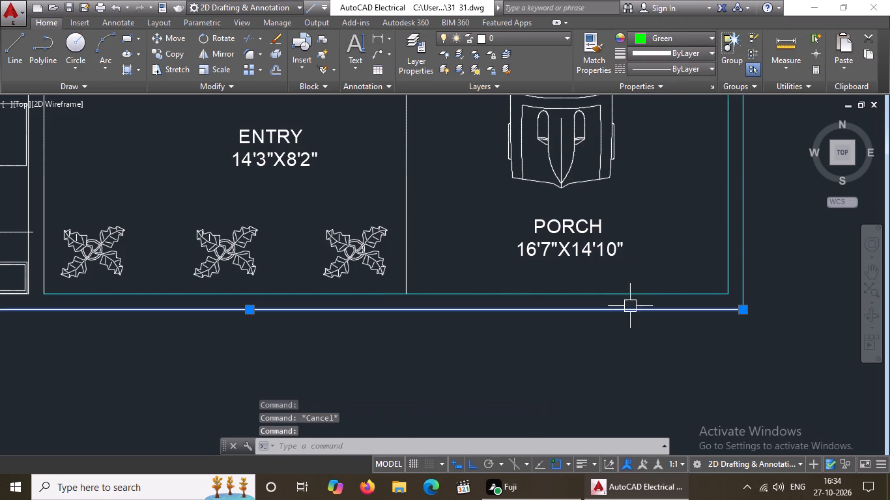
pyautogui.click(682, 35)
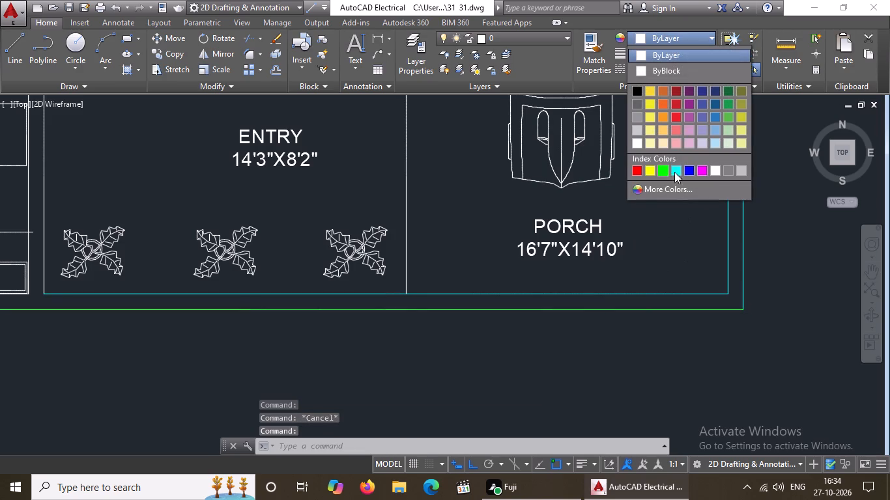
pyautogui.click(678, 171)
pyautogui.press('Escape')
# Change the inner horizontal line of the exterior wall below the kitchen to cyan.
pyautogui.scroll(-4, 494, 267)
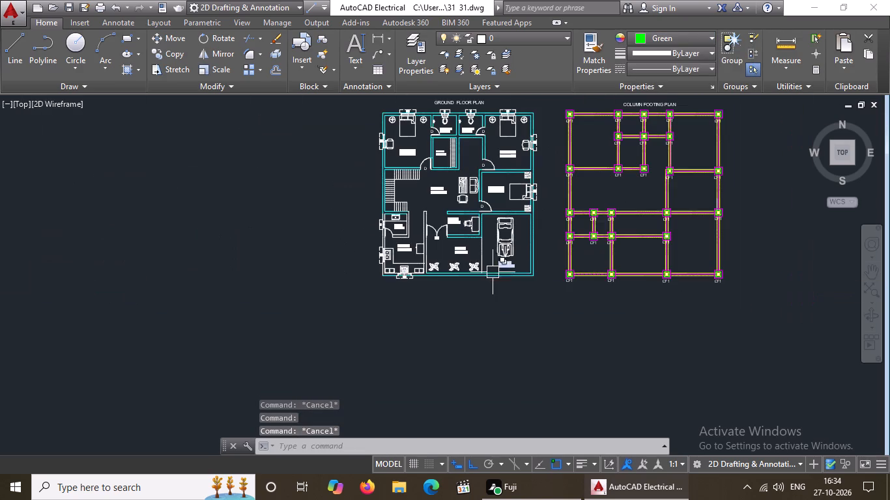
pyautogui.scroll(2, 390, 255)
pyautogui.scroll(3, 433, 301)
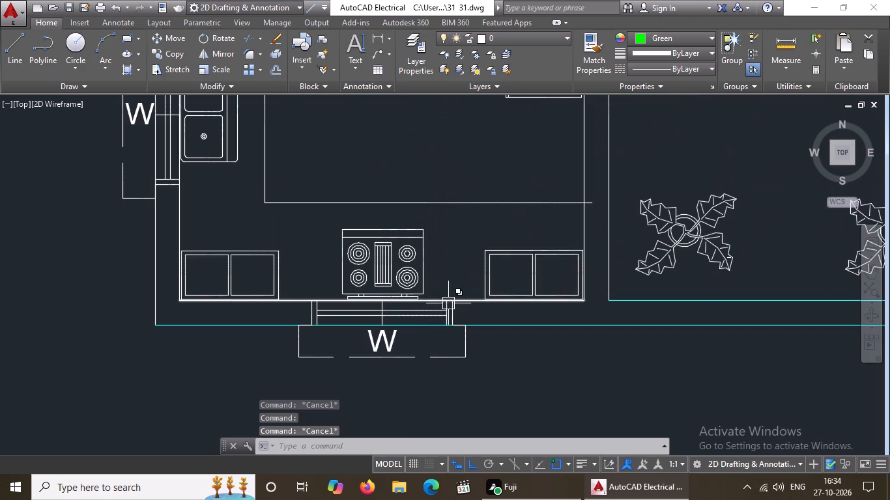
pyautogui.click(469, 299)
pyautogui.click(666, 37)
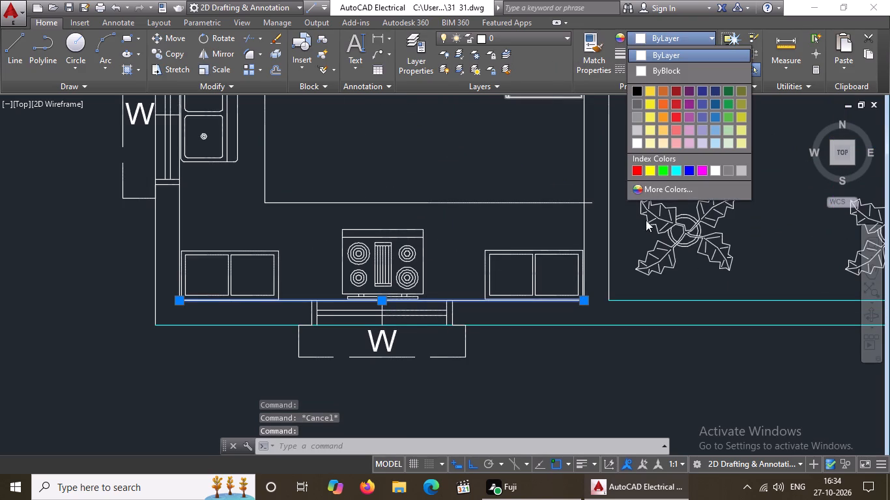
pyautogui.click(678, 168)
pyautogui.press('Escape')
# Change the outer and inner vertical lines of the kitchen's left exterior wall to cyan.
pyautogui.scroll(-2, 518, 245)
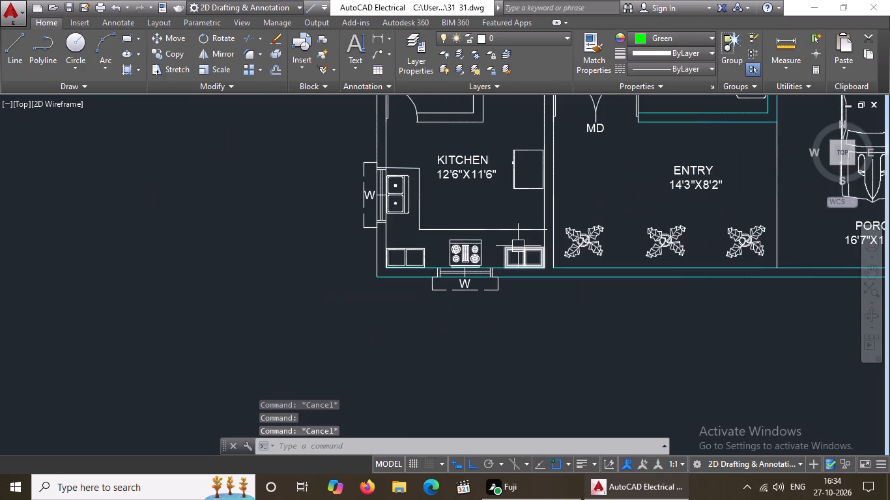
pyautogui.scroll(-3, 376, 200)
pyautogui.scroll(4, 377, 182)
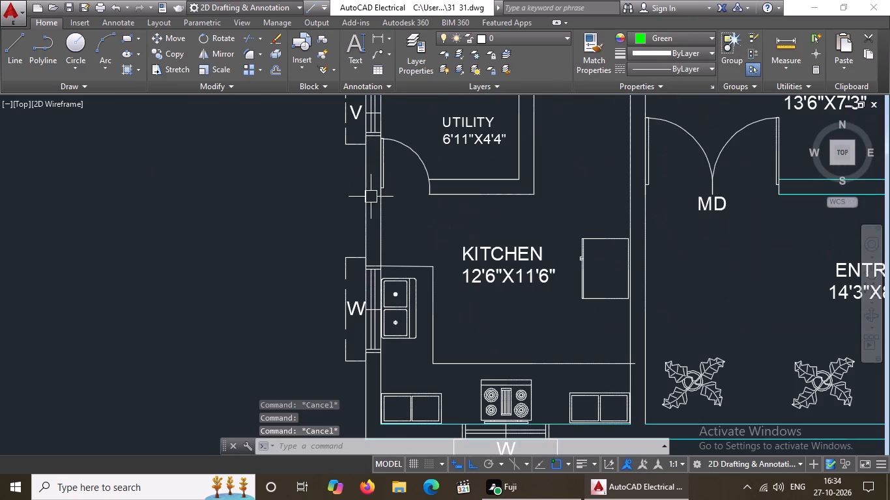
pyautogui.click(365, 215)
pyautogui.click(644, 35)
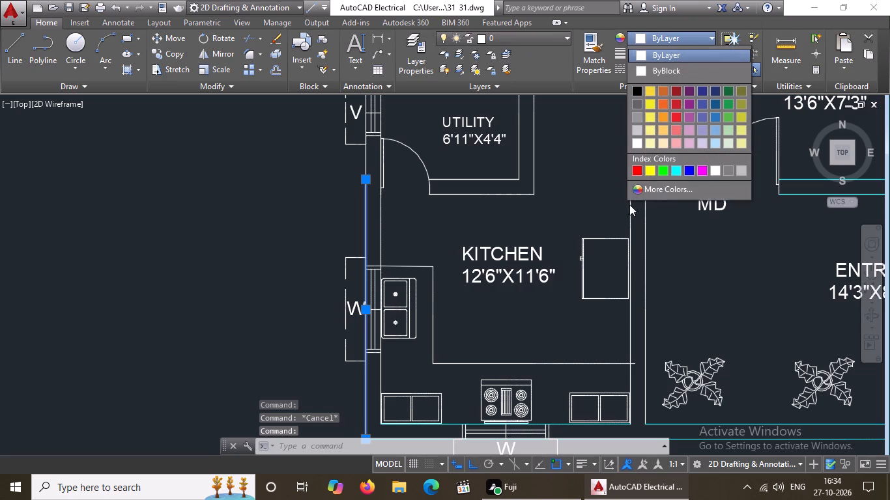
pyautogui.click(678, 165)
pyautogui.press('Escape')
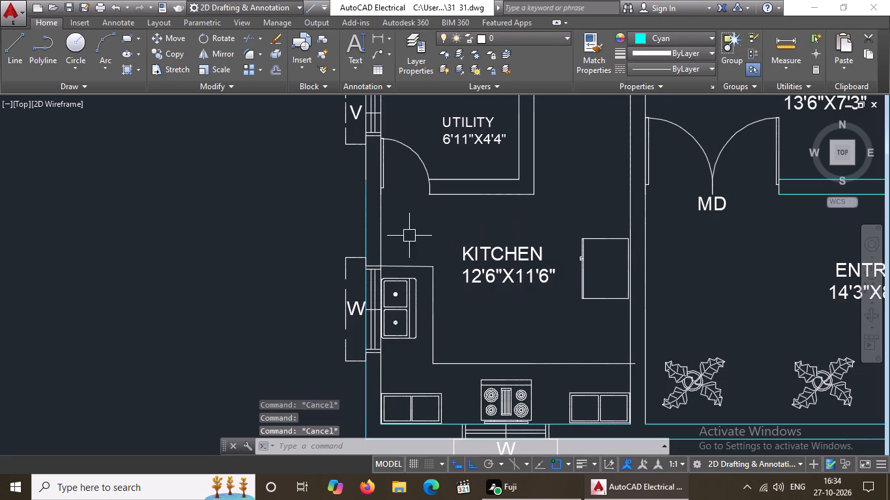
pyautogui.click(384, 234)
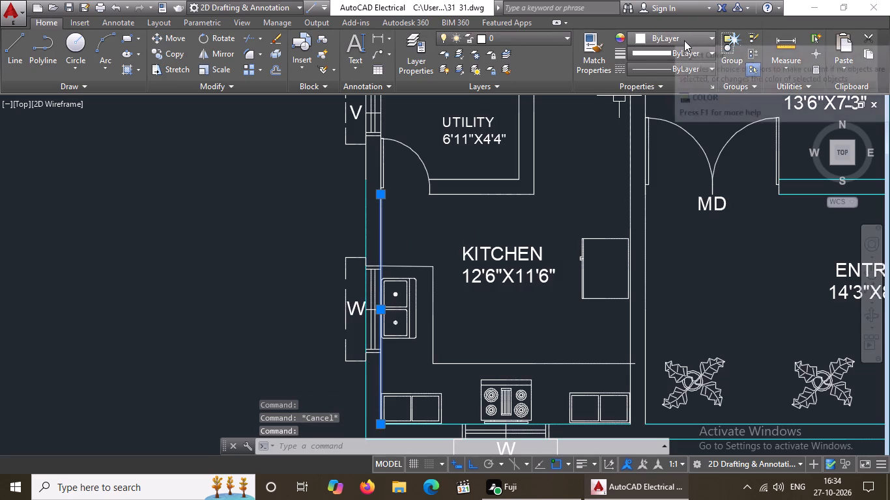
pyautogui.click(684, 40)
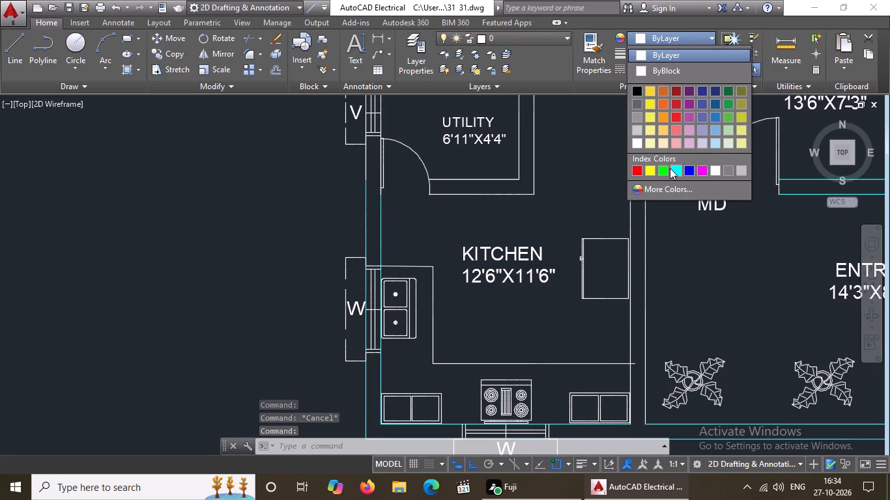
pyautogui.click(674, 171)
pyautogui.scroll(-3, 463, 221)
pyautogui.press('Escape')
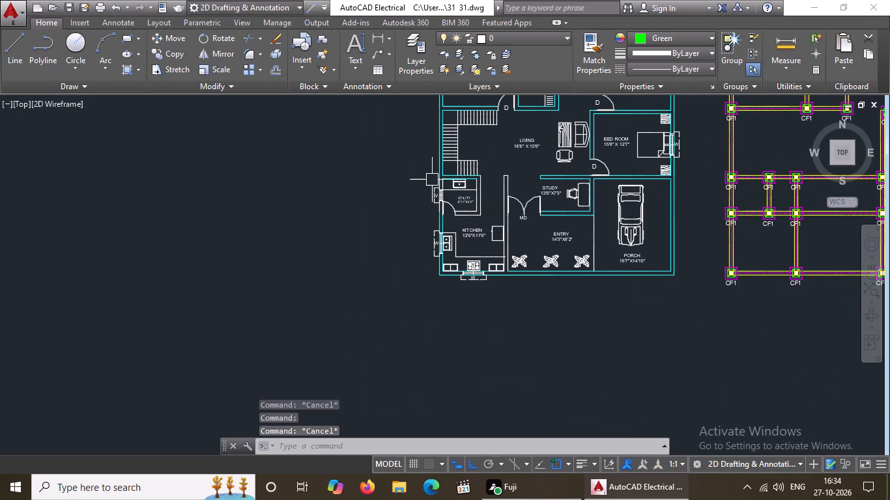
# Change the outer and inner vertical lines of the utility room's left exterior wall to cyan.
pyautogui.scroll(3, 433, 177)
pyautogui.moveTo(448, 201); pyautogui.dragTo(450, 194)
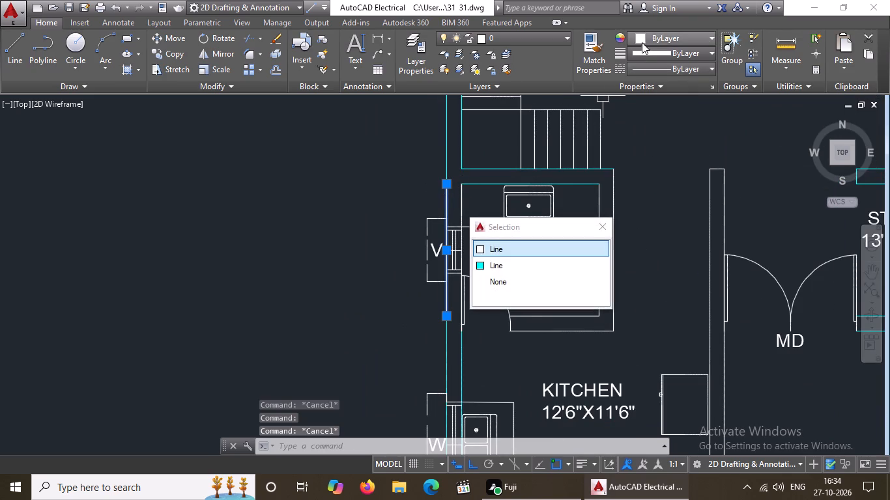
pyautogui.click(648, 28)
pyautogui.click(648, 35)
pyautogui.click(678, 168)
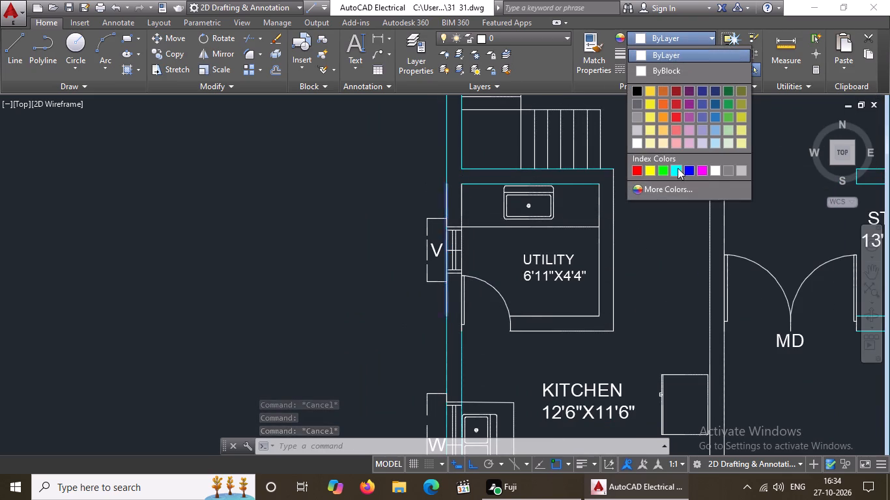
pyautogui.press('Escape')
pyautogui.click(462, 205)
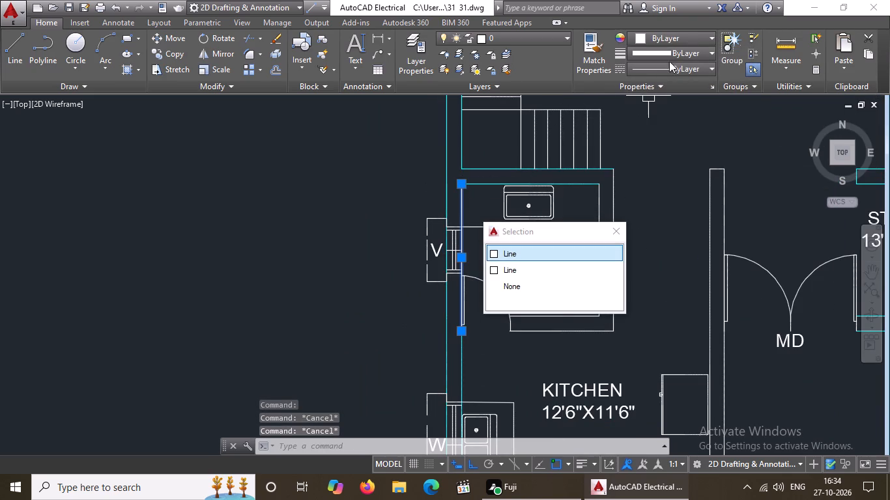
pyautogui.click(667, 36)
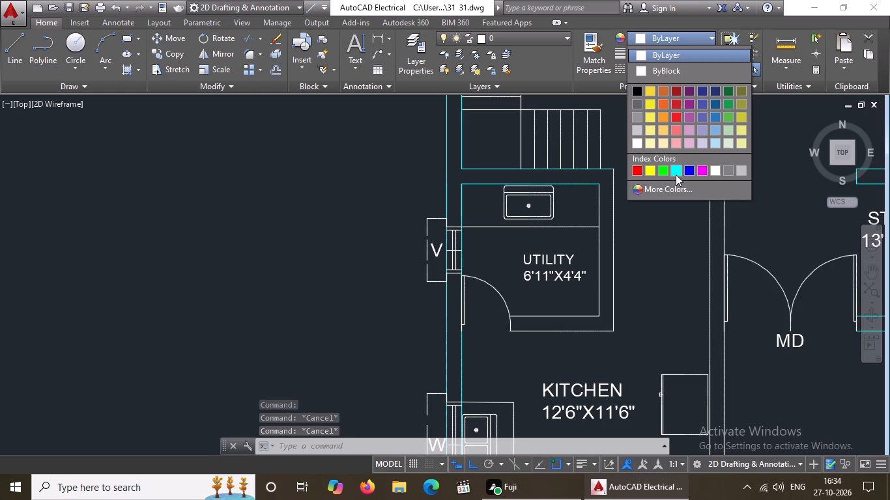
pyautogui.click(676, 174)
pyautogui.press('Escape')
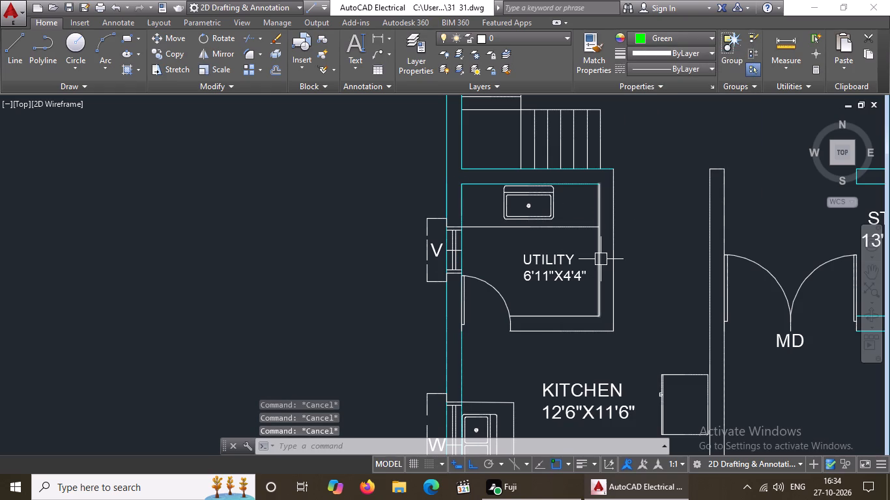
# Change the inner and outer vertical lines of the utility room's right wall to cyan.
pyautogui.click(601, 257)
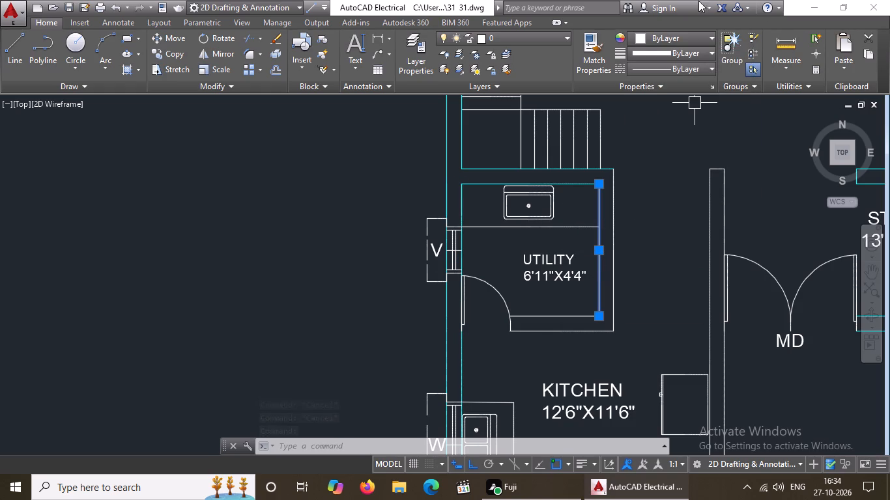
pyautogui.click(680, 42)
pyautogui.click(674, 172)
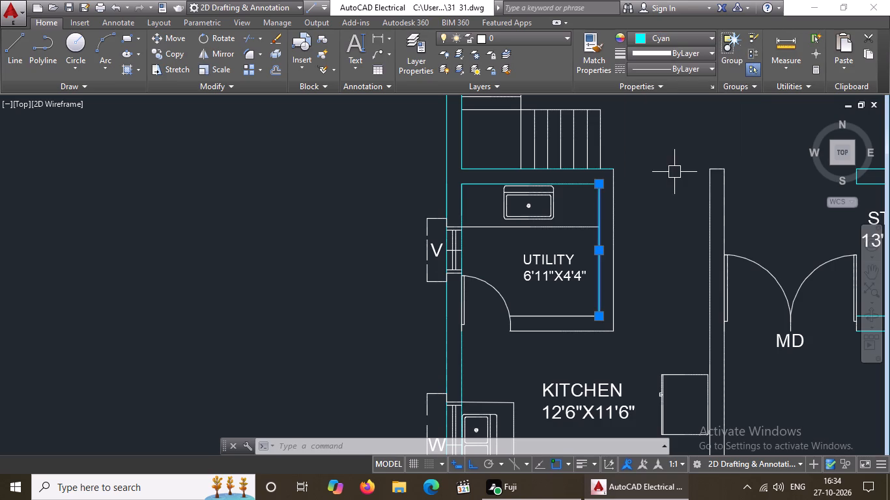
pyautogui.press('Escape')
pyautogui.moveTo(611, 222); pyautogui.dragTo(614, 215)
pyautogui.click(691, 40)
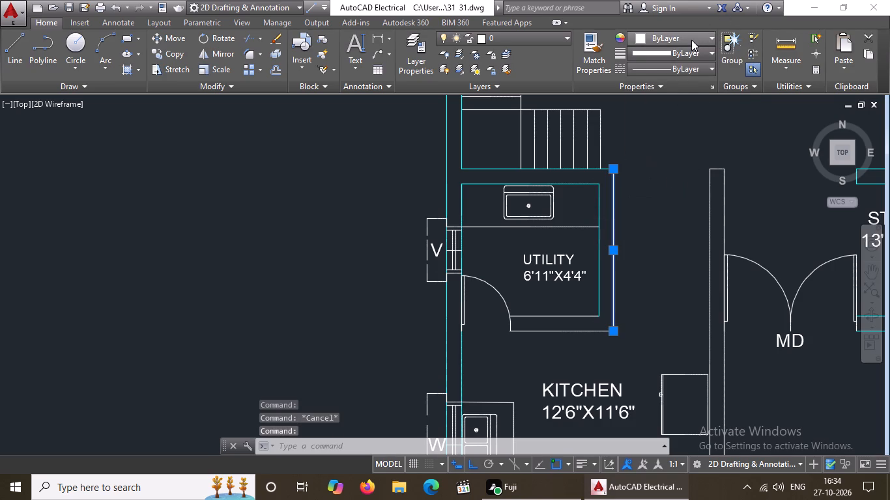
pyautogui.click(677, 169)
pyautogui.press('Escape')
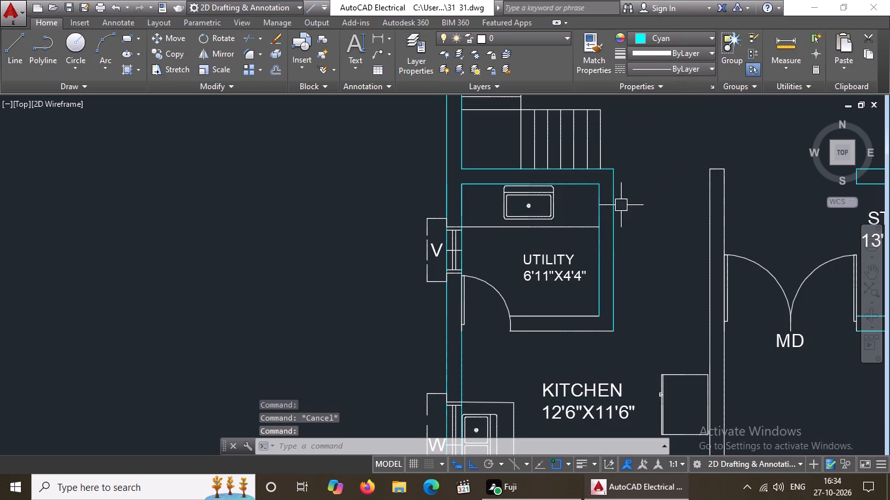
# Change both horizontal lines of the wall between the utility room and the kitchen to cyan.
pyautogui.click(495, 305)
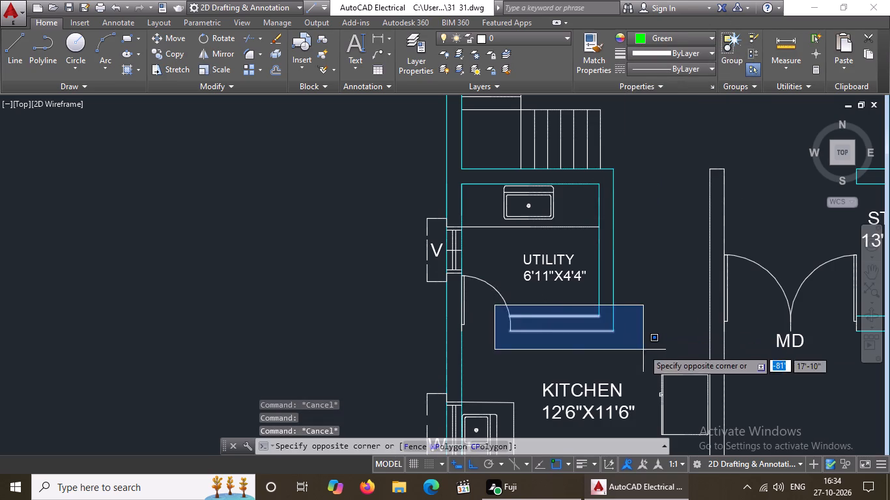
pyautogui.click(644, 348)
pyautogui.click(665, 34)
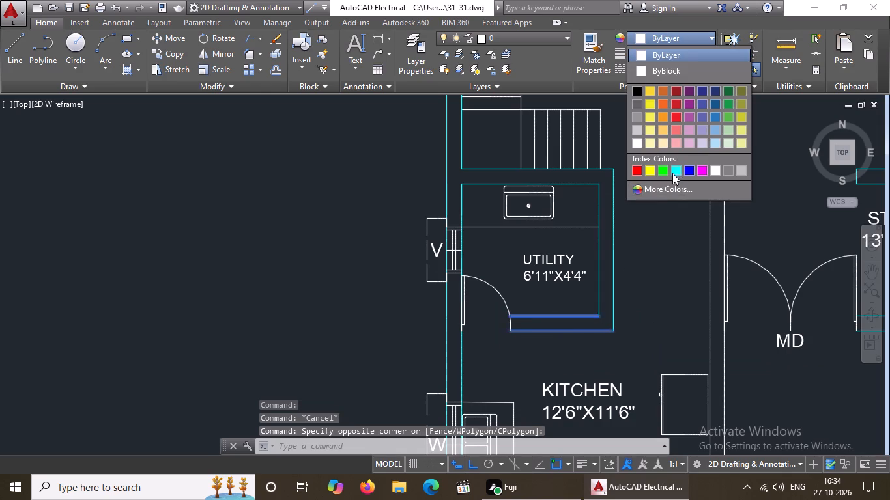
pyautogui.click(674, 170)
pyautogui.press('Escape')
# Change the vertical line between the entry and the porch to cyan.
pyautogui.scroll(-2, 549, 275)
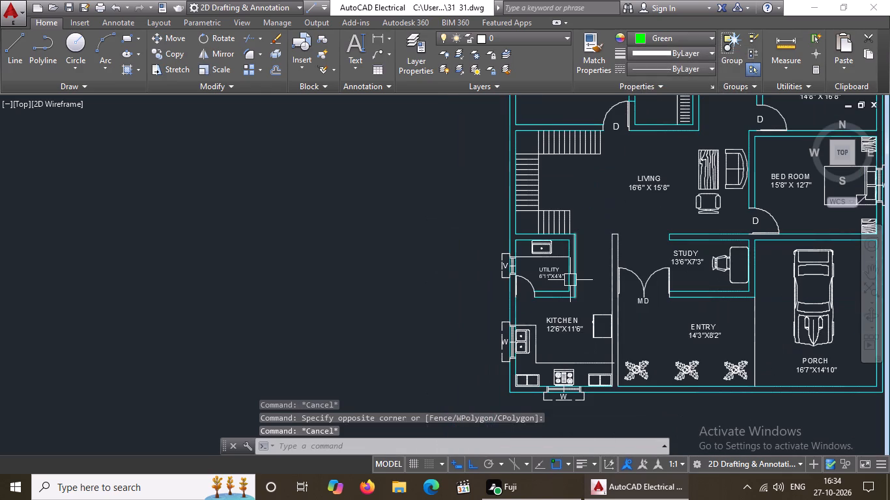
pyautogui.click(756, 326)
pyautogui.click(678, 36)
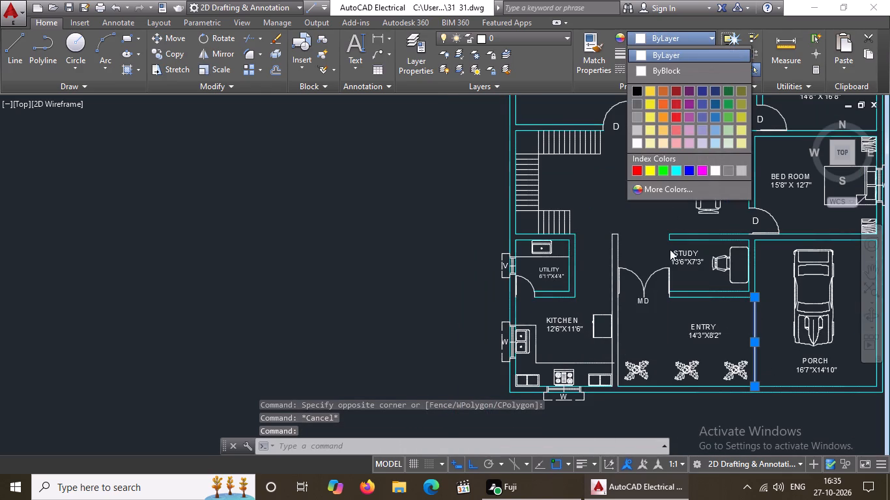
pyautogui.click(676, 167)
pyautogui.scroll(-4, 652, 189)
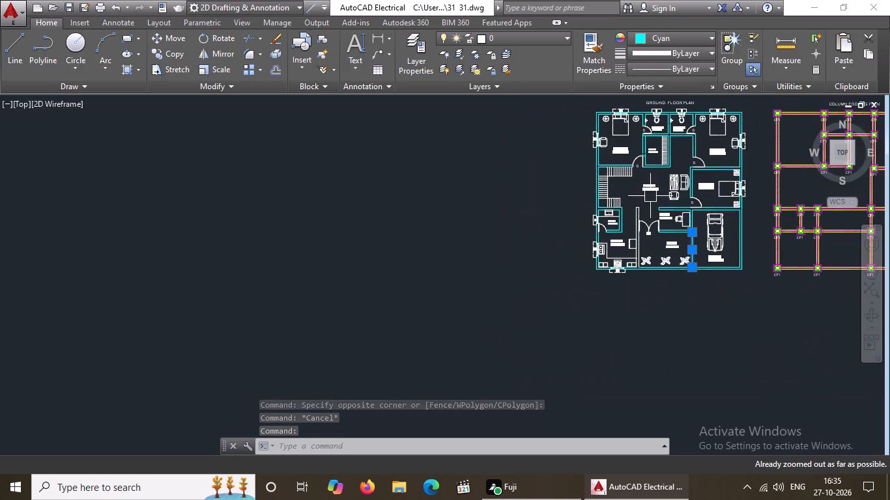
pyautogui.press('Escape')
# Change both long vertical lines of the wall between the kitchen and the entry to cyan.
pyautogui.scroll(2, 719, 232)
pyautogui.scroll(3, 498, 254)
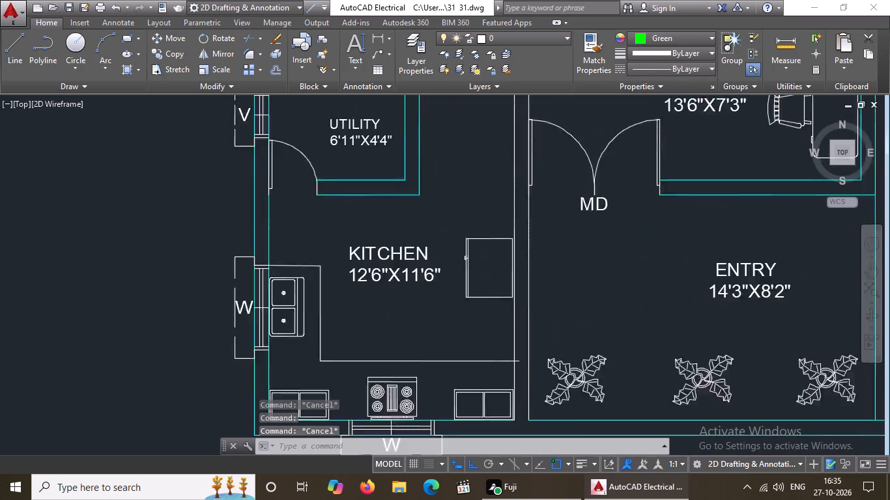
pyautogui.click(525, 197)
pyautogui.click(663, 36)
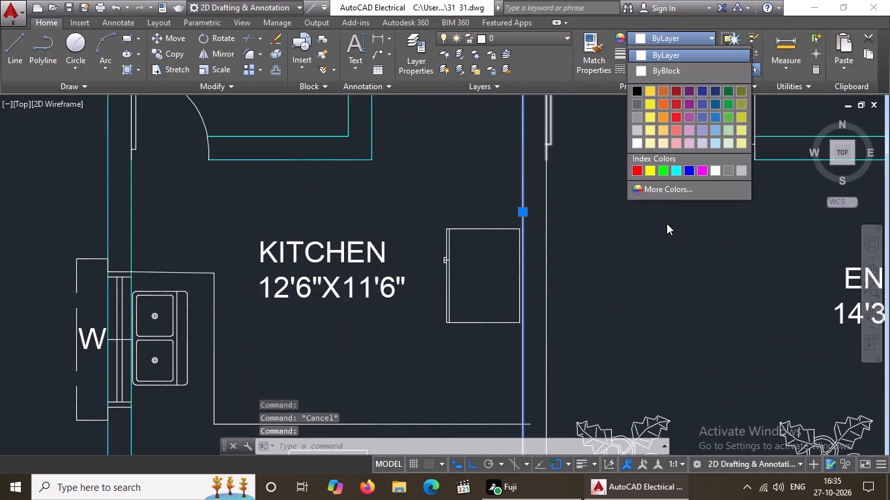
pyautogui.click(675, 173)
pyautogui.scroll(-4, 615, 202)
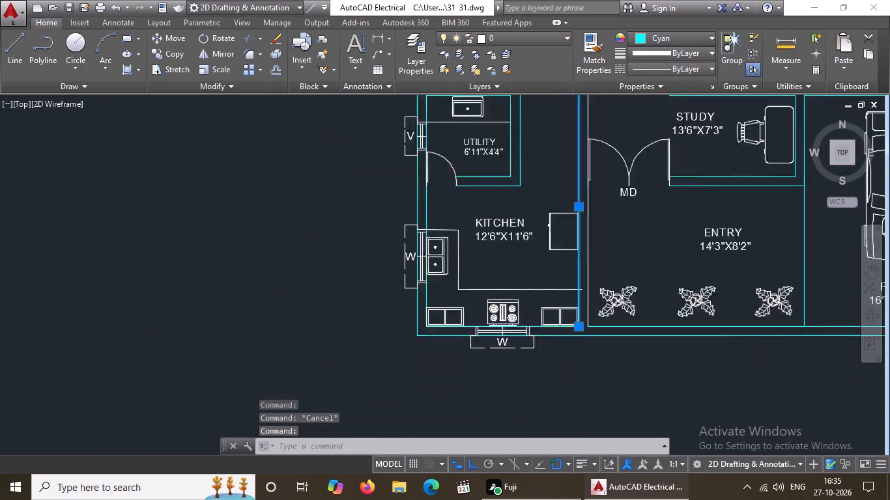
pyautogui.press('Escape')
pyautogui.scroll(4, 609, 219)
pyautogui.click(584, 234)
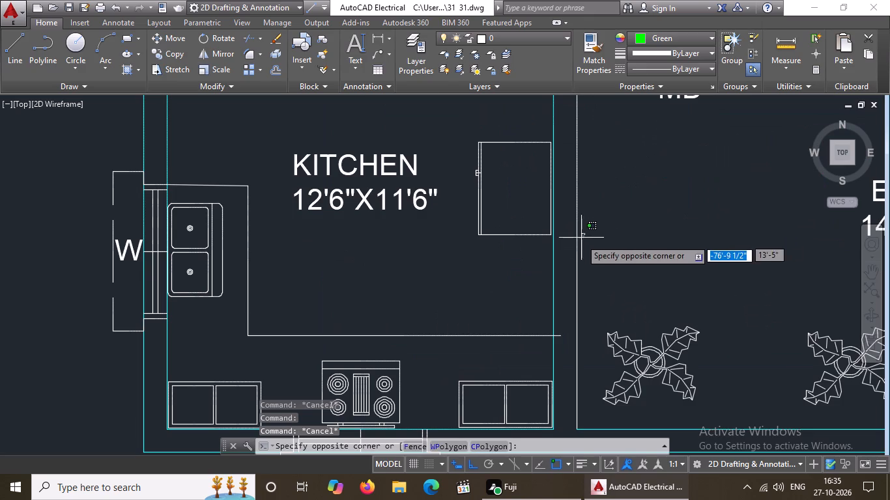
pyautogui.click(574, 249)
pyautogui.click(685, 38)
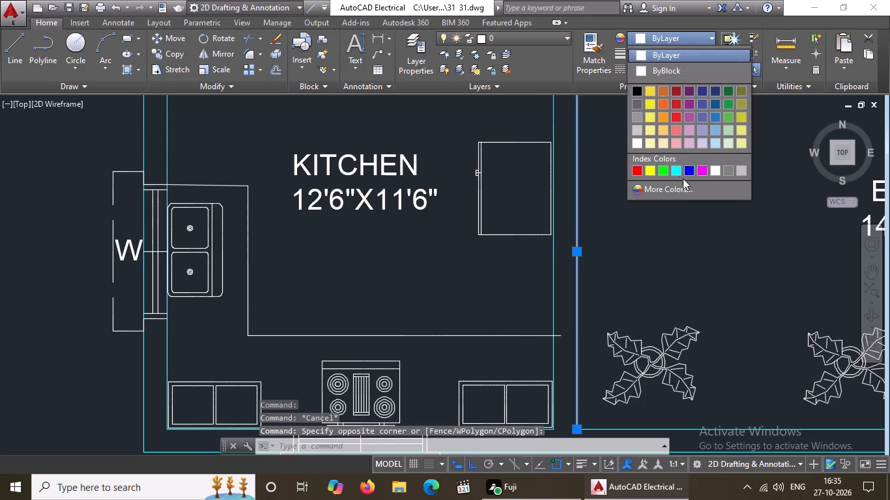
pyautogui.click(674, 169)
pyautogui.scroll(-3, 632, 216)
pyautogui.press('Escape')
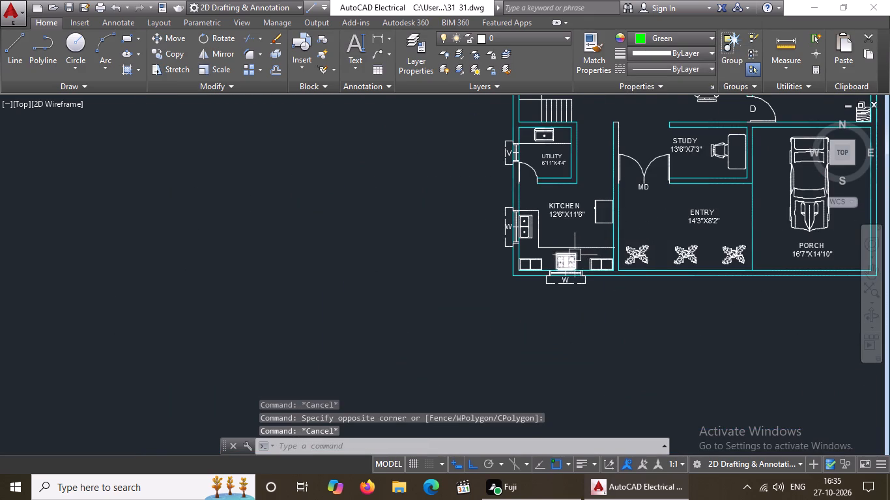
# Change the three edge lines of the kitchen counter around the sink and stove to green.
pyautogui.scroll(-1, 575, 255)
pyautogui.scroll(-1, 625, 176)
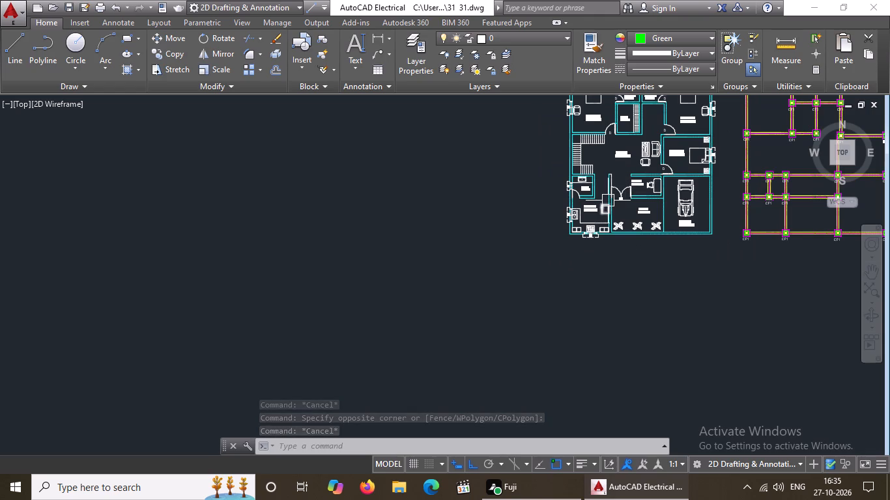
pyautogui.scroll(3, 622, 186)
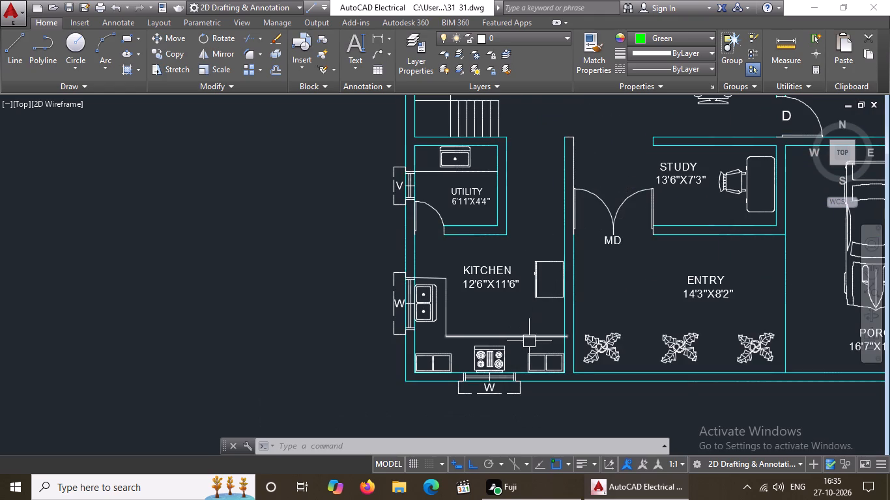
pyautogui.click(529, 340)
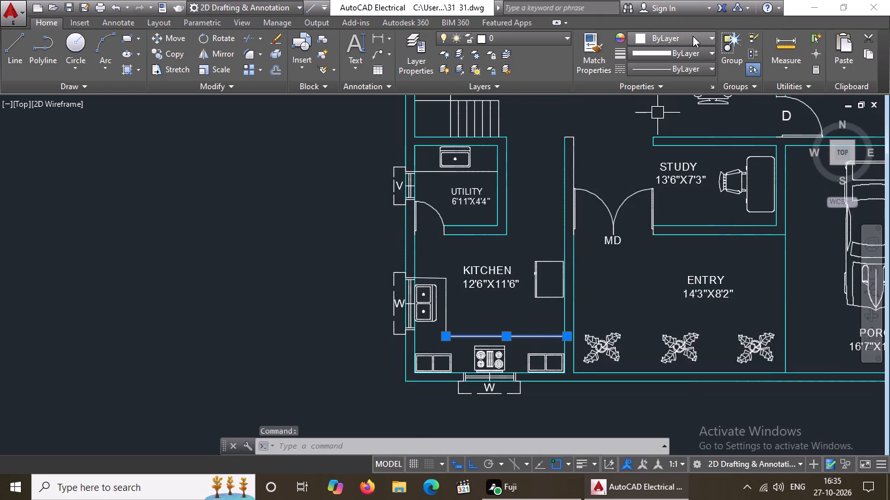
pyautogui.click(693, 36)
pyautogui.click(661, 169)
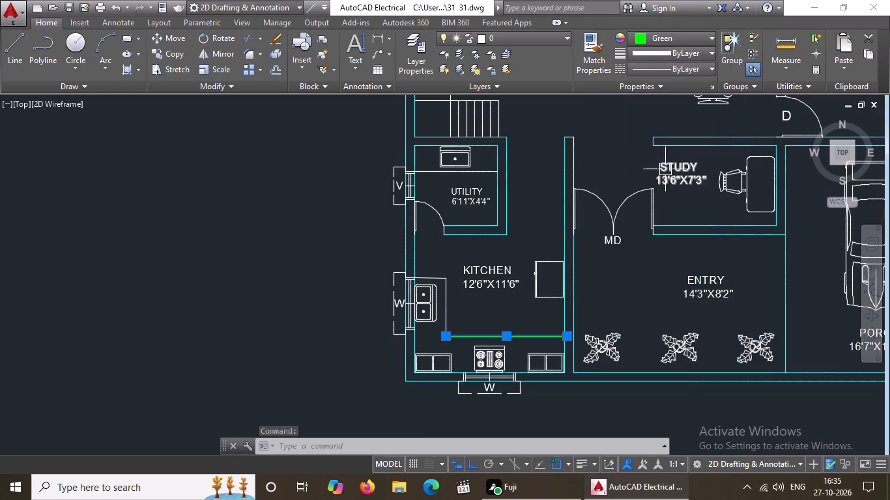
pyautogui.press('Escape')
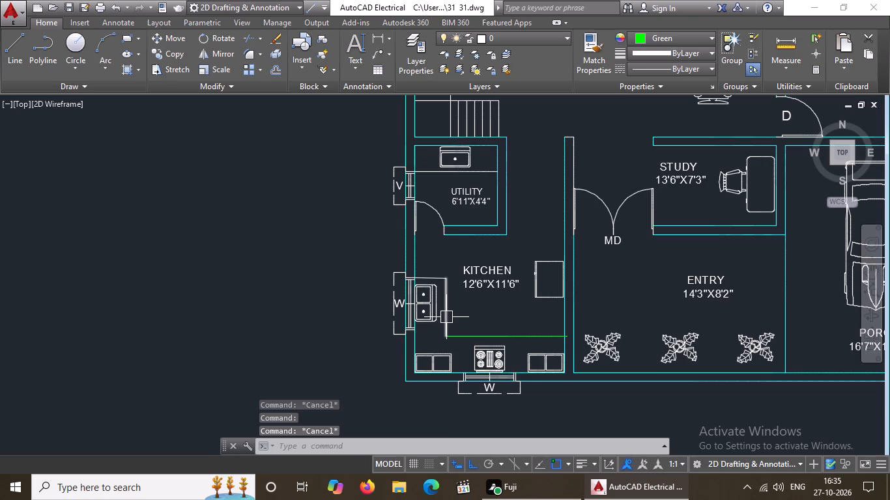
pyautogui.click(447, 316)
pyautogui.click(655, 37)
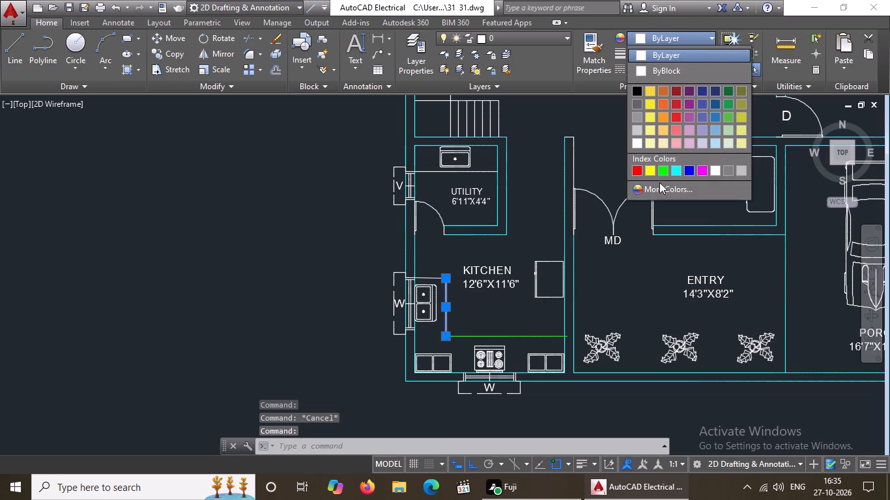
pyautogui.click(662, 169)
pyautogui.press('Escape')
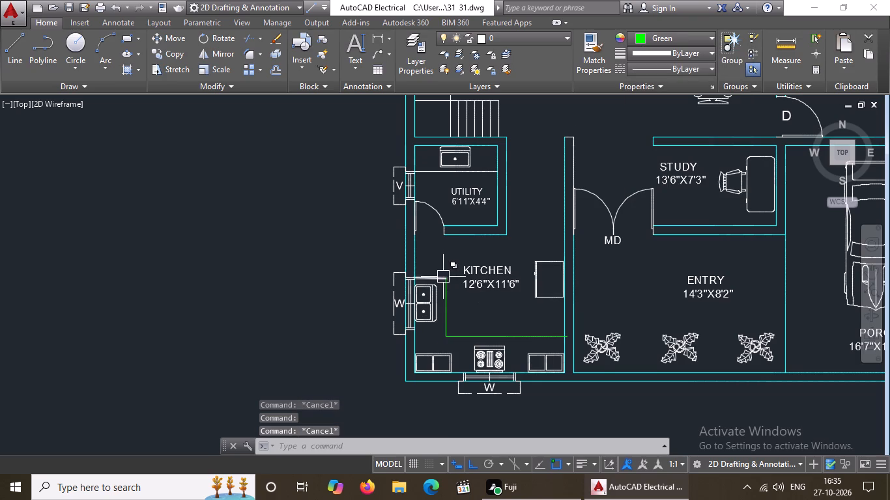
pyautogui.click(443, 278)
pyautogui.click(689, 37)
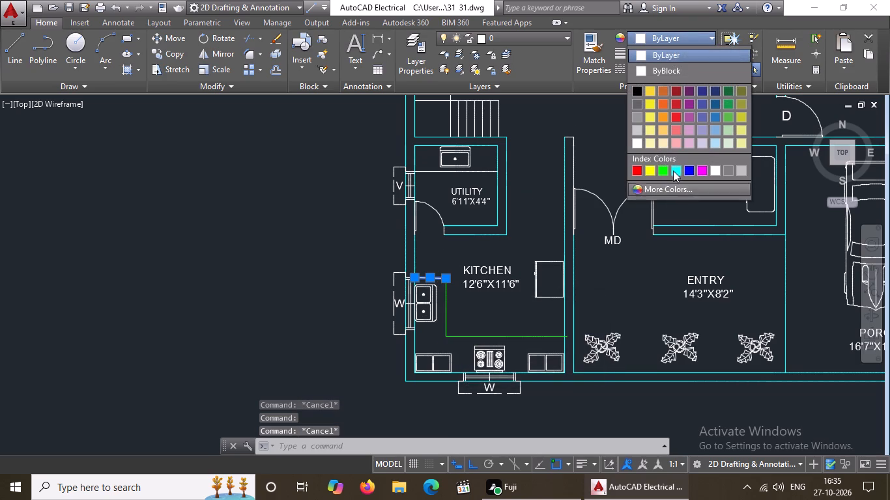
pyautogui.click(663, 172)
pyautogui.press('Escape')
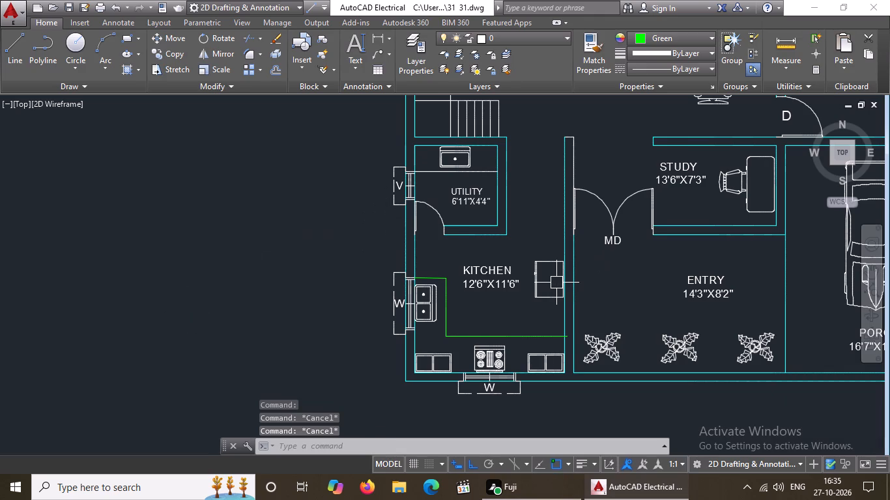
# Change the two rightmost tread lines of the lower stair flight above the utility room to green.
pyautogui.scroll(-1, 556, 283)
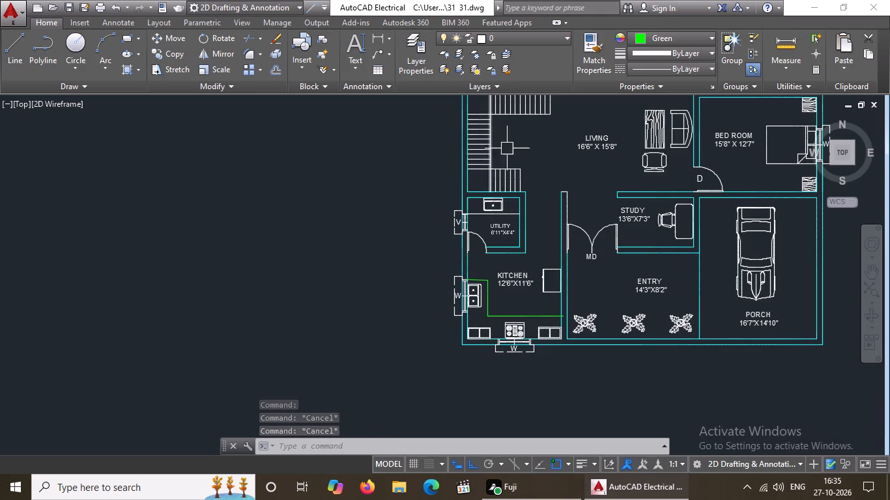
pyautogui.scroll(3, 508, 148)
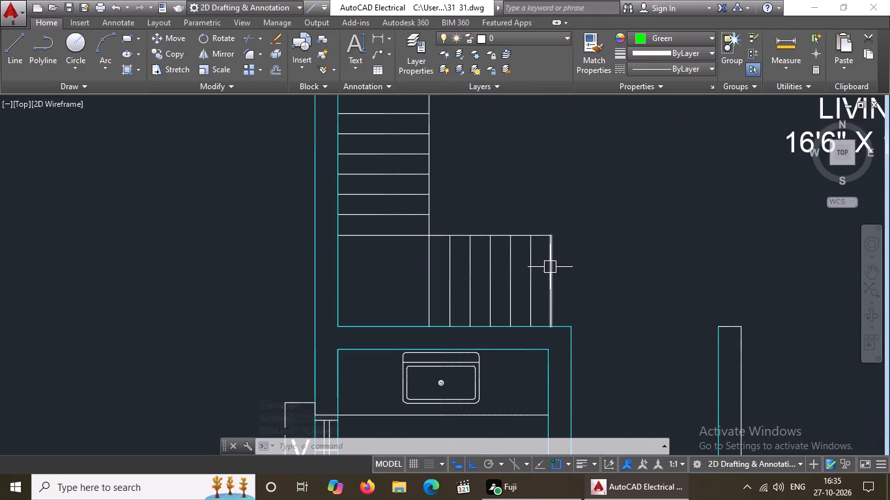
pyautogui.click(550, 266)
pyautogui.click(667, 32)
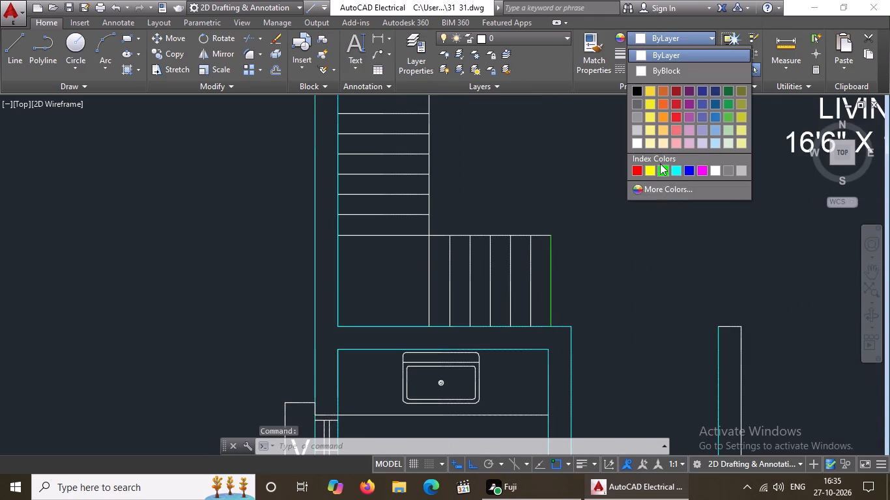
pyautogui.click(660, 163)
pyautogui.click(660, 37)
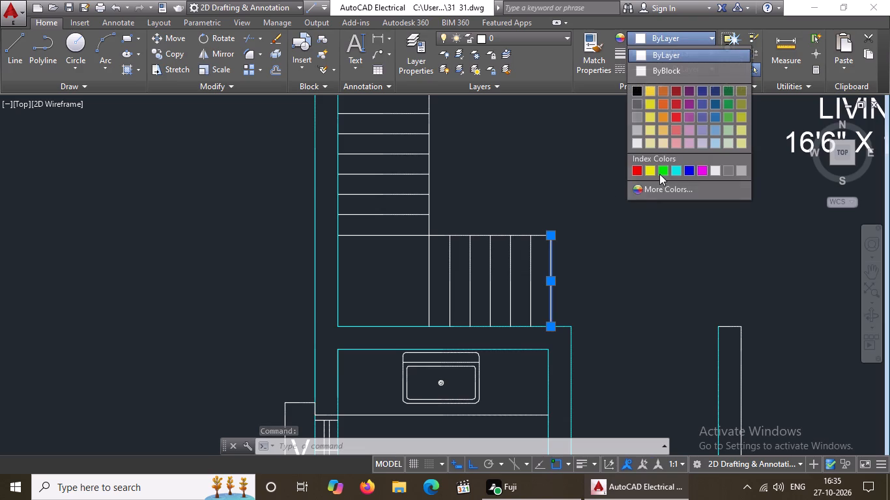
pyautogui.click(664, 169)
pyautogui.click(534, 271)
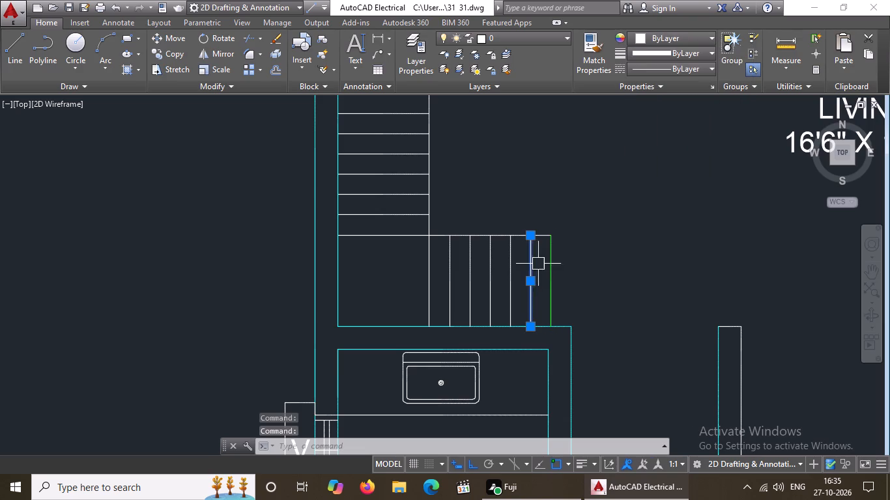
pyautogui.click(655, 33)
pyautogui.click(663, 171)
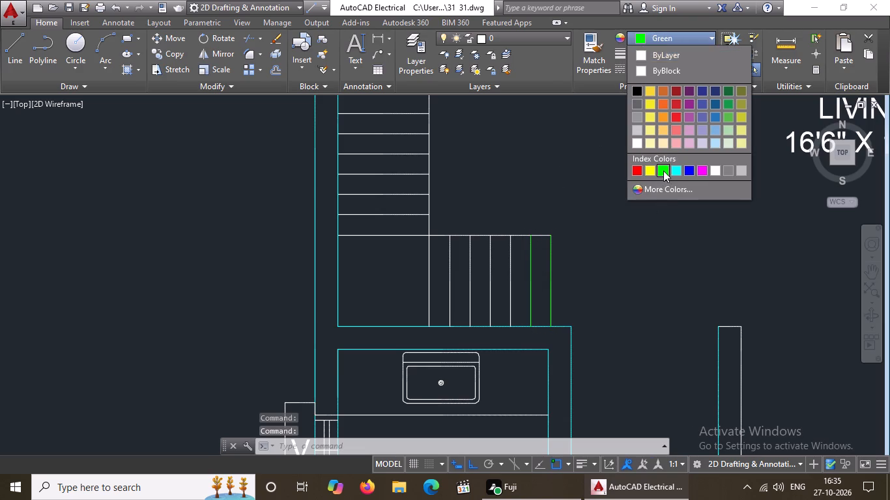
# Change the next two white tread lines of the lower stair flight, moving leftward from the green ones, to green.
pyautogui.press('Escape')
pyautogui.click(513, 268)
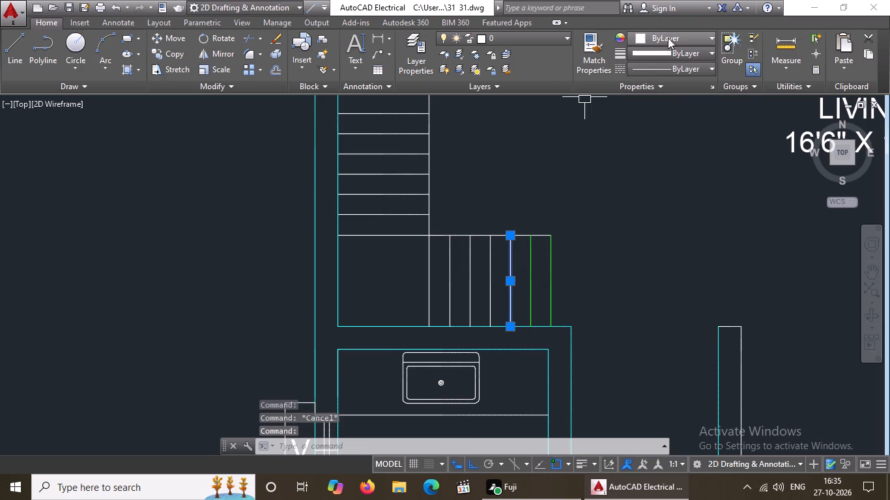
pyautogui.click(668, 38)
pyautogui.click(663, 169)
pyautogui.press('Escape')
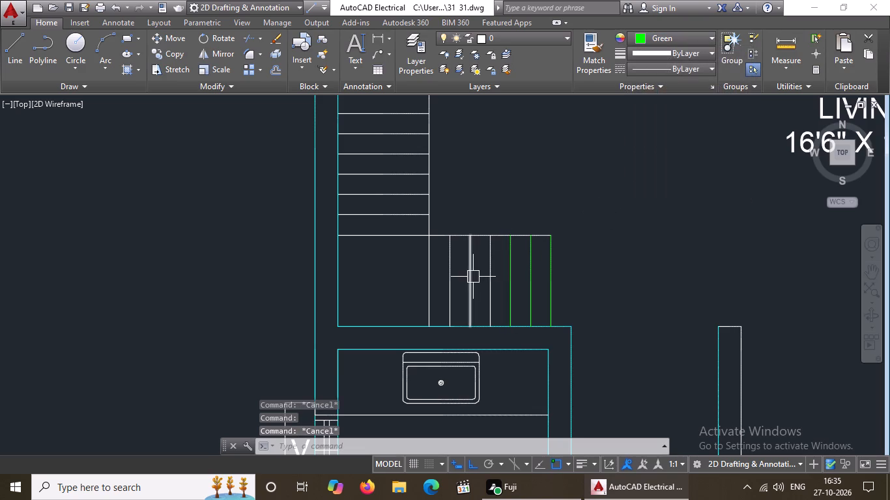
pyautogui.click(492, 264)
pyautogui.click(642, 36)
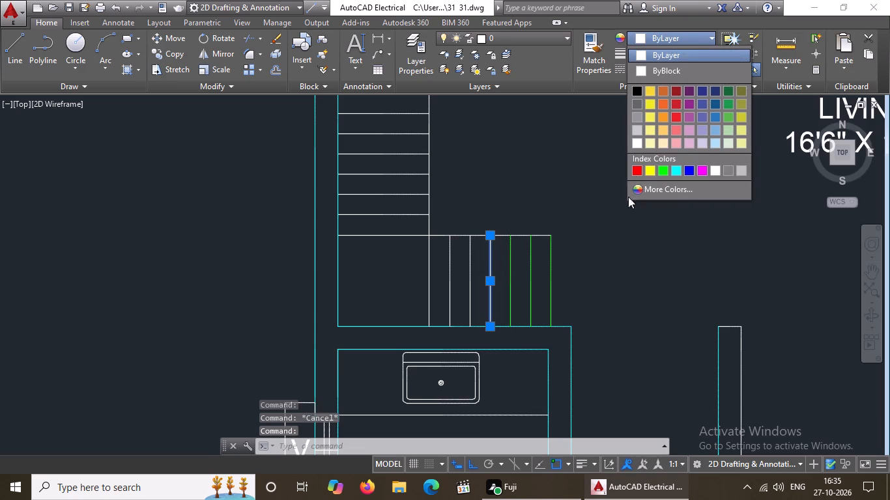
pyautogui.click(666, 166)
pyautogui.press('Escape')
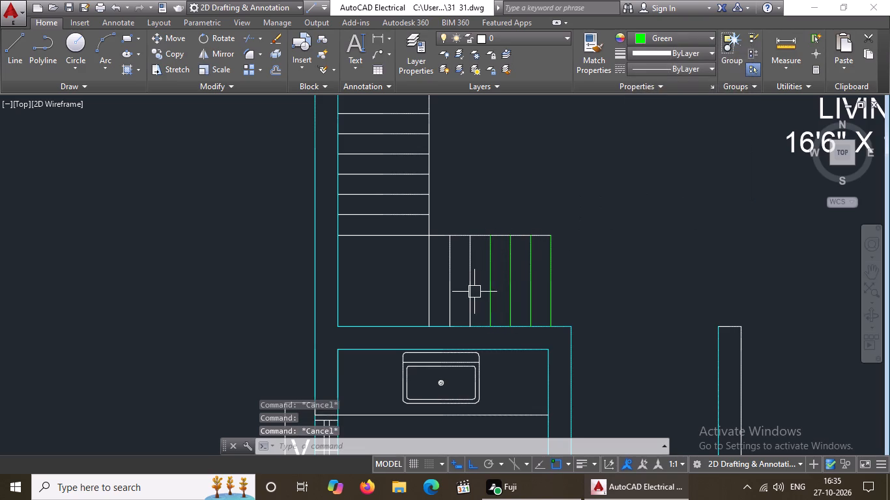
# Change the last two short white tread lines at the left of the lower stair flight to green.
pyautogui.click(470, 292)
pyautogui.click(695, 42)
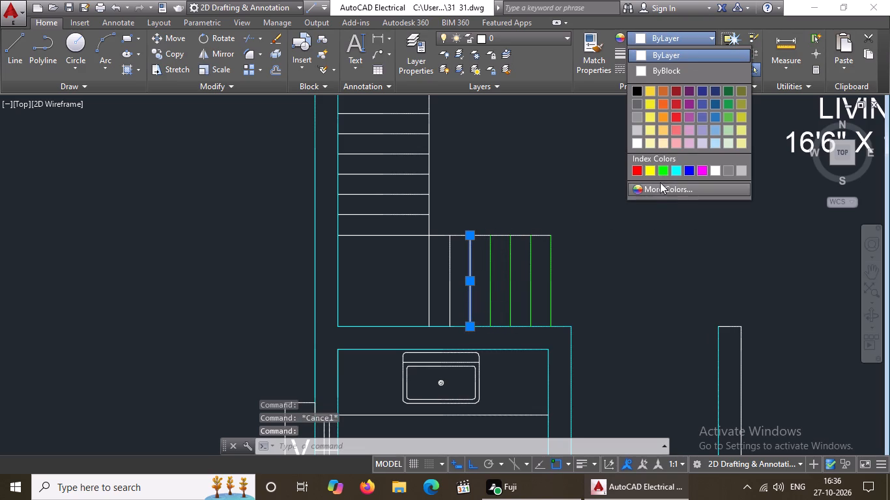
pyautogui.click(662, 169)
pyautogui.press('Escape')
pyautogui.click(453, 271)
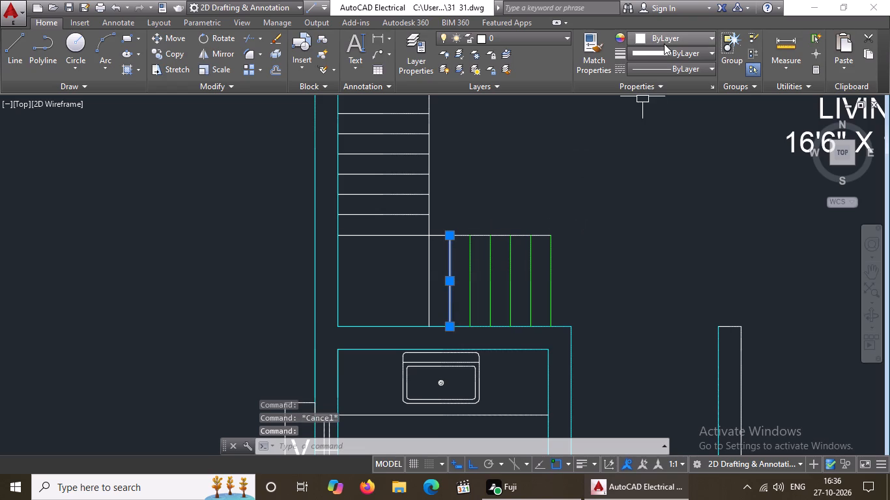
pyautogui.click(665, 42)
pyautogui.click(661, 169)
pyautogui.press('Escape')
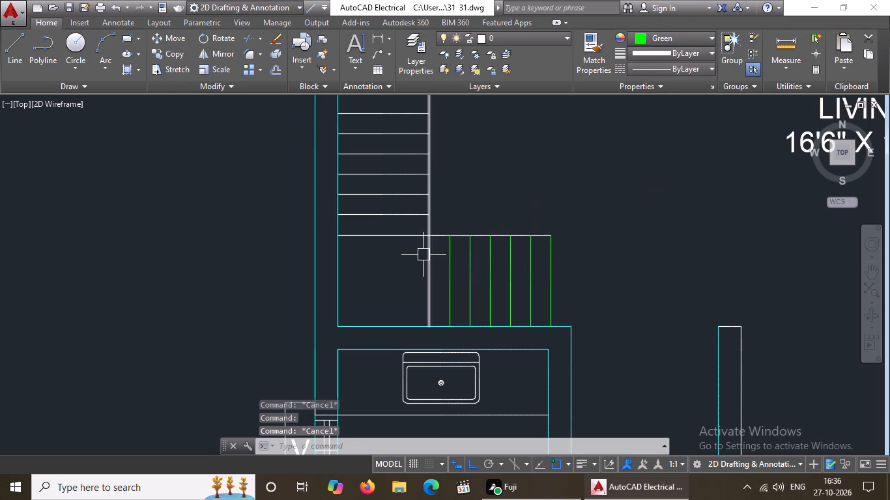
# Change the long vertical edge line of the staircase and the horizontal line along the lower flight's top to green.
pyautogui.click(433, 255)
pyautogui.click(646, 33)
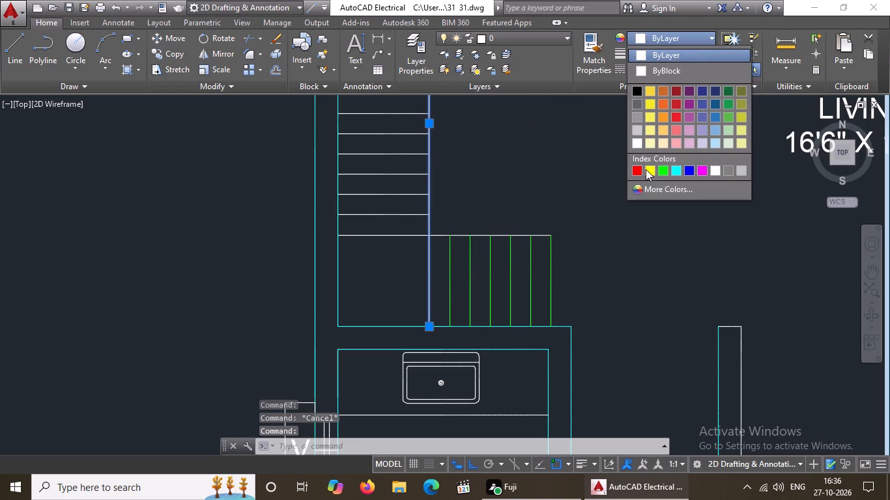
pyautogui.click(664, 167)
pyautogui.press('Escape')
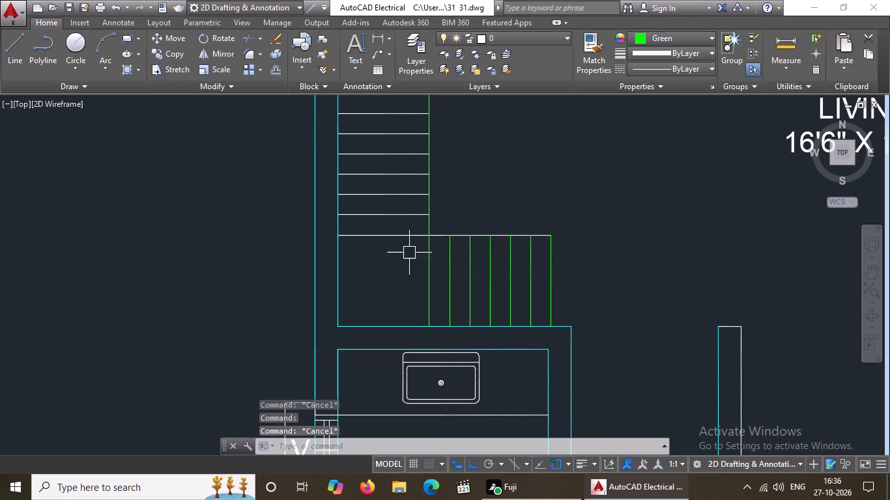
pyautogui.click(404, 235)
pyautogui.click(642, 39)
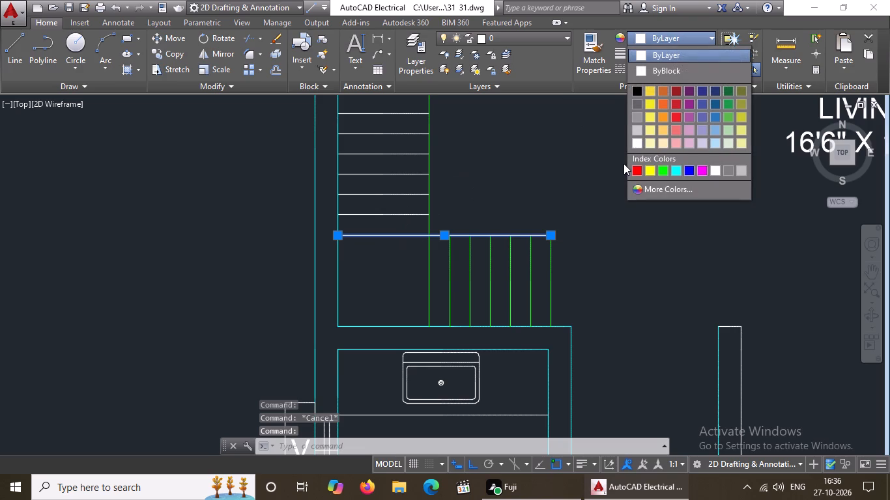
pyautogui.click(663, 169)
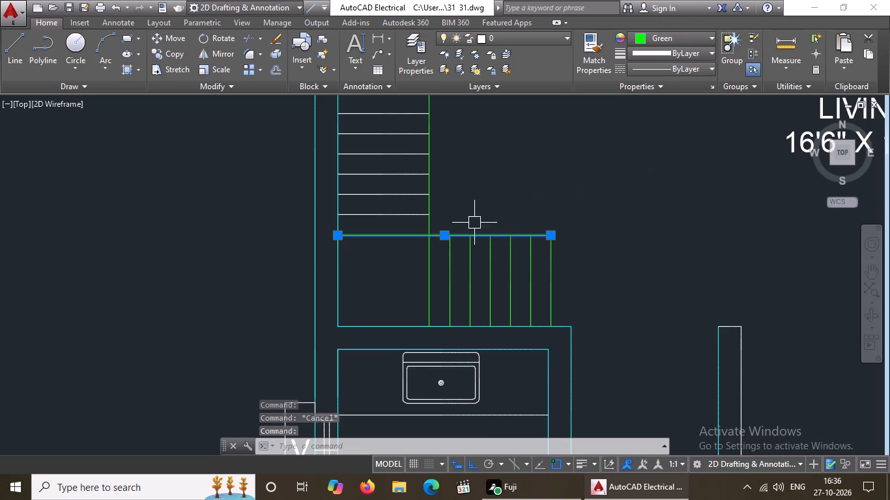
pyautogui.press('Escape')
# Change the three lowest tread lines of the middle stair flight to green.
pyautogui.scroll(-2, 509, 253)
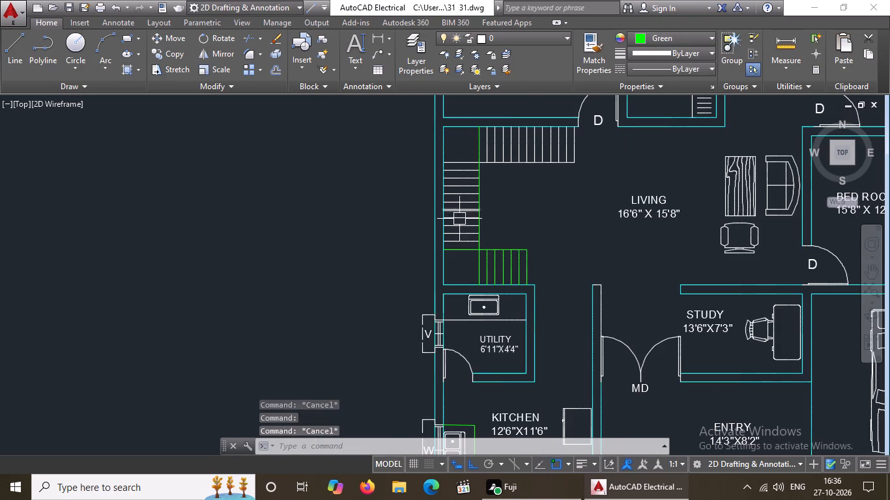
pyautogui.scroll(1, 457, 222)
pyautogui.click(461, 251)
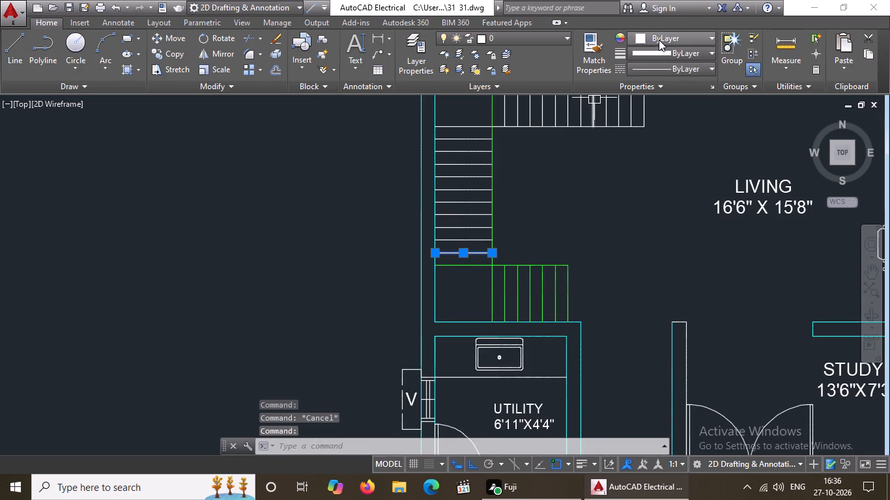
pyautogui.click(659, 39)
pyautogui.click(665, 171)
pyautogui.press('Escape')
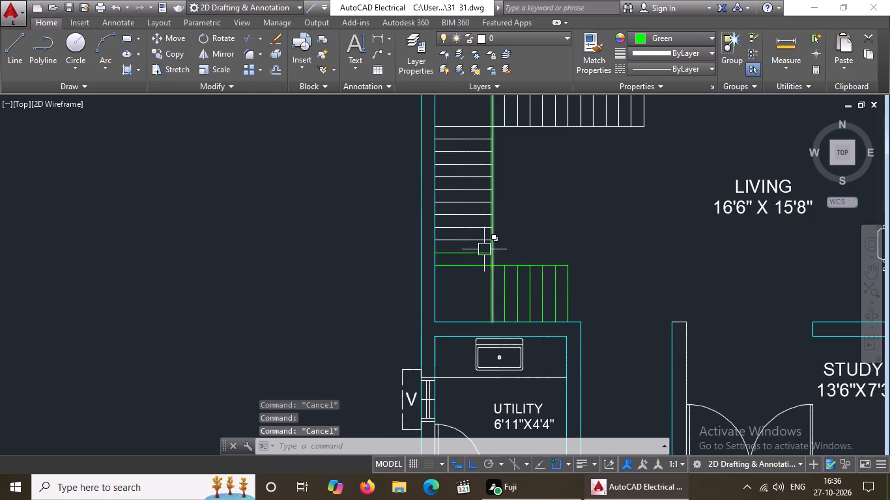
pyautogui.click(468, 245)
pyautogui.click(650, 35)
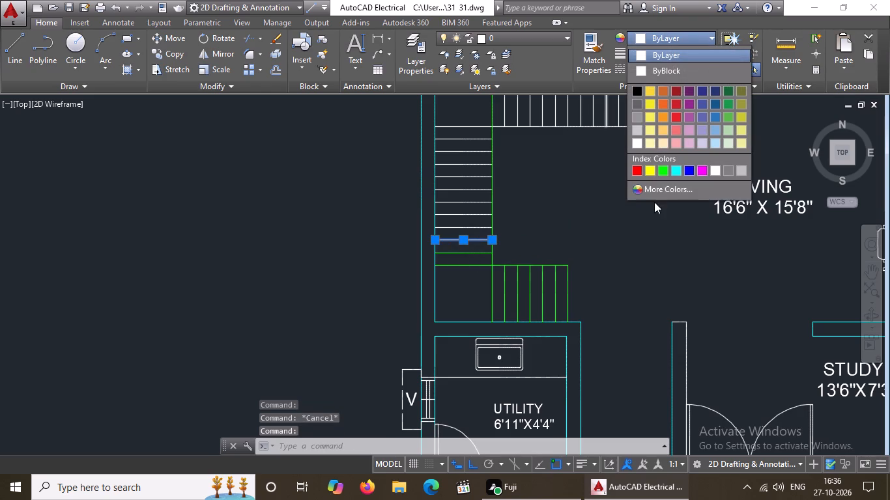
pyautogui.click(660, 165)
pyautogui.press('Escape')
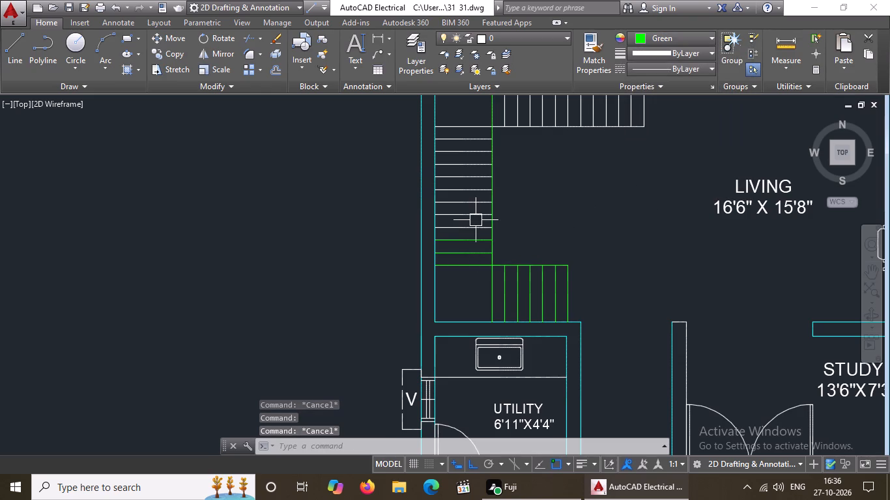
pyautogui.click(474, 228)
pyautogui.click(668, 38)
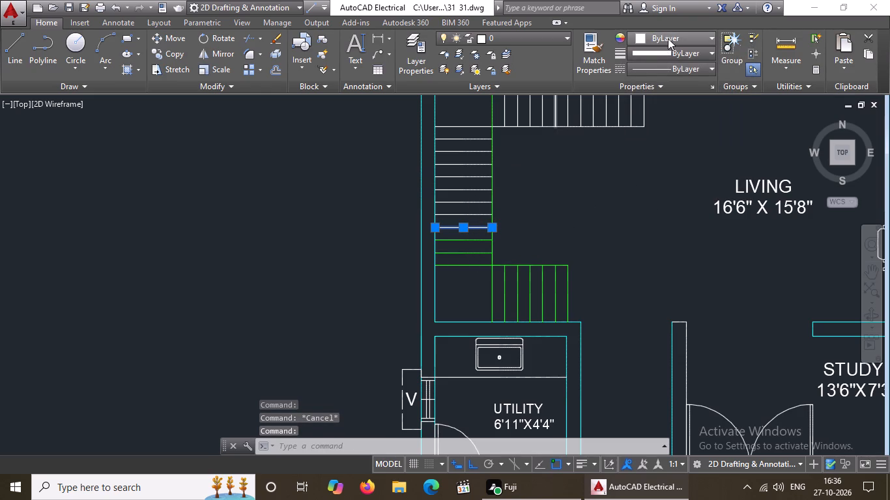
pyautogui.click(664, 173)
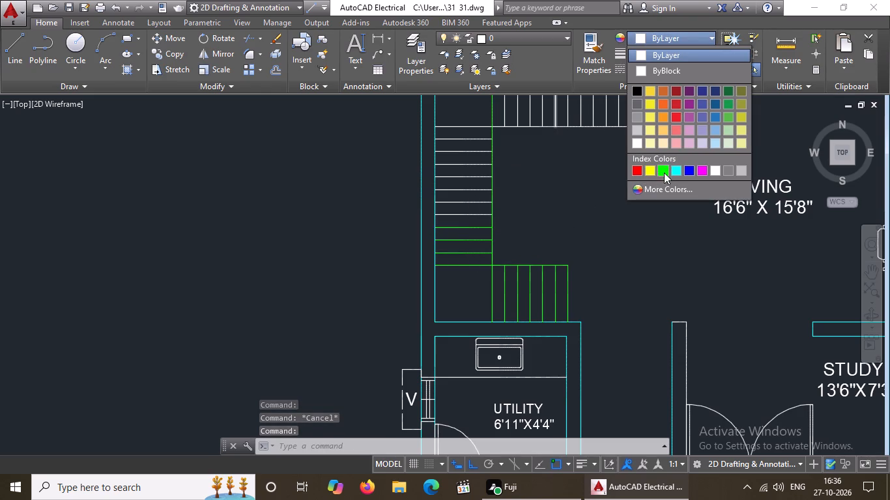
pyautogui.press('Escape')
# Change the next three white tread lines going up the middle stair flight to green.
pyautogui.moveTo(480, 216); pyautogui.dragTo(482, 210)
pyautogui.click(664, 35)
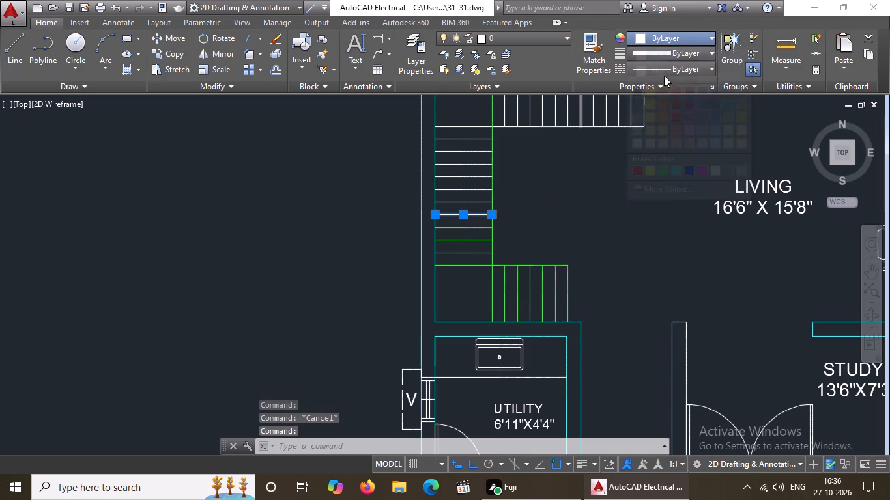
pyautogui.click(665, 167)
pyautogui.press('Escape')
pyautogui.click(482, 204)
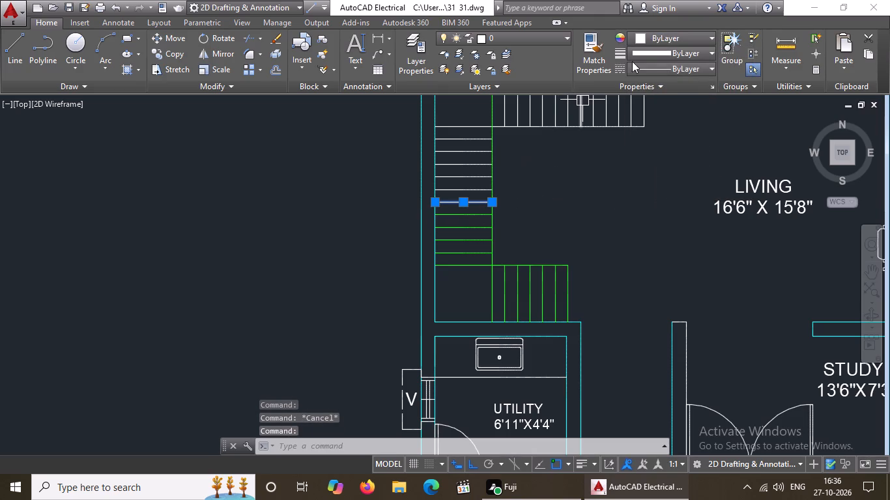
pyautogui.click(658, 31)
pyautogui.click(673, 35)
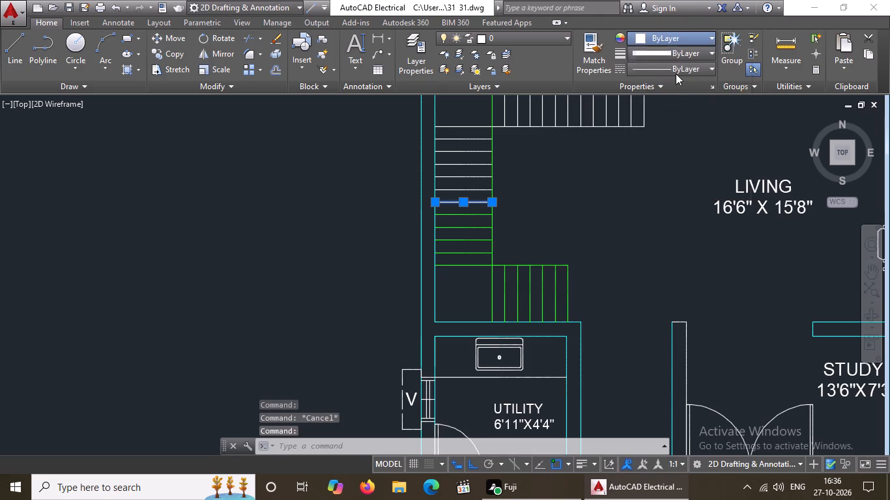
pyautogui.click(662, 169)
pyautogui.press('Escape')
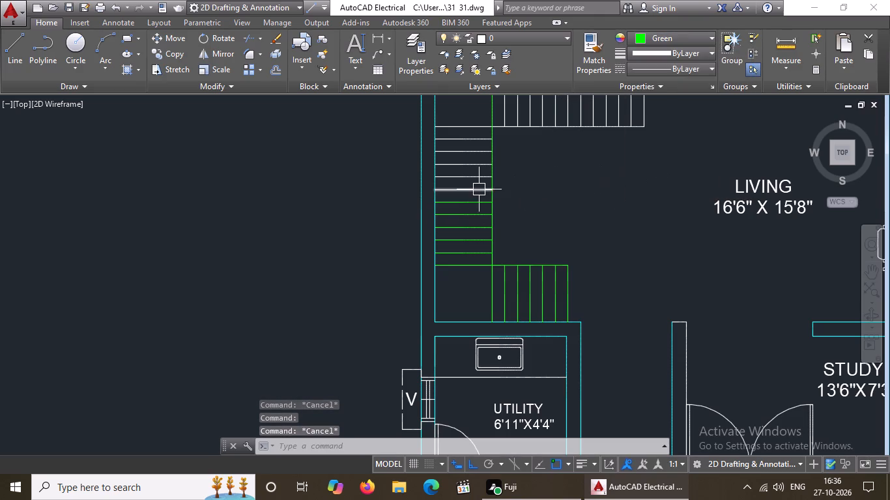
pyautogui.click(478, 189)
pyautogui.click(662, 42)
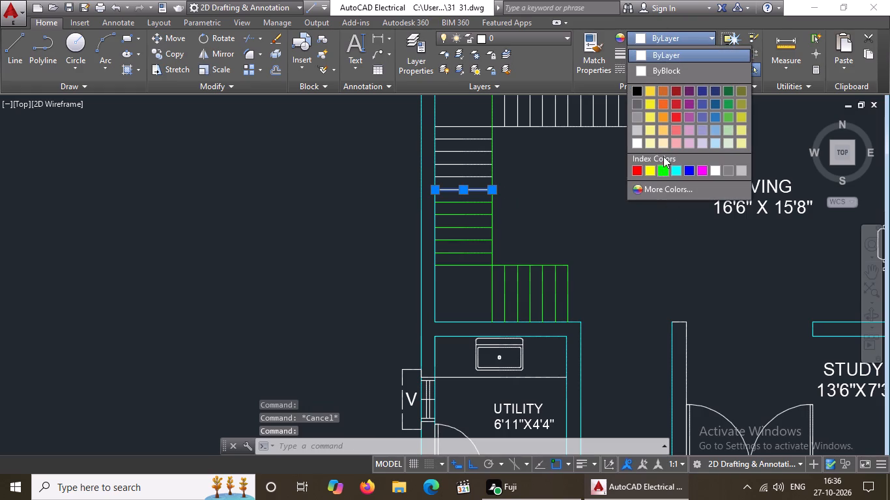
pyautogui.click(664, 170)
pyautogui.press('Escape')
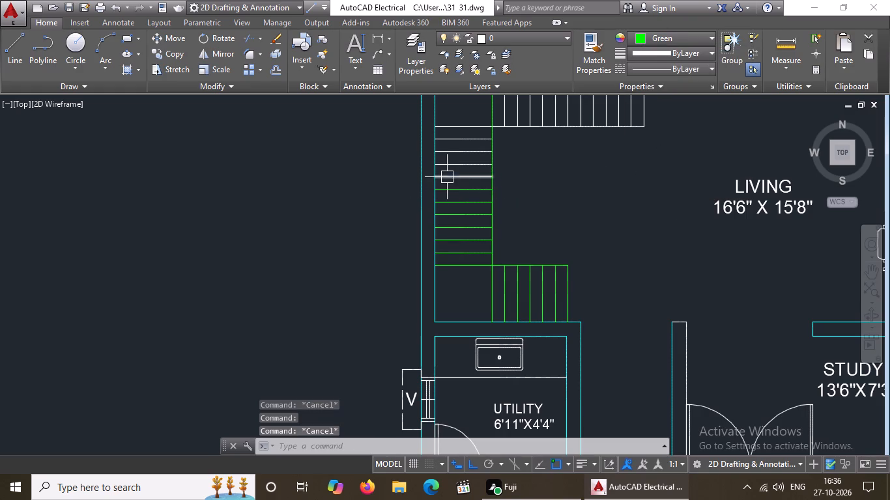
# Change the next two white tread lines going up the middle stair flight to green.
pyautogui.click(447, 177)
pyautogui.click(644, 36)
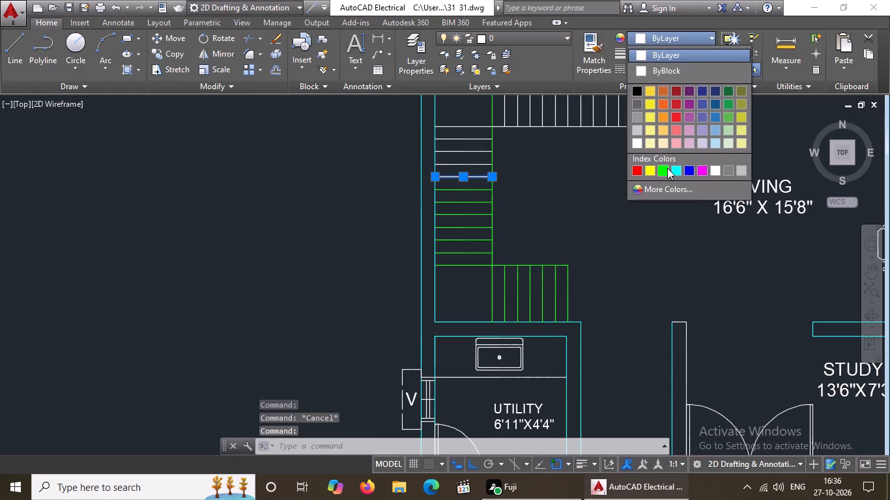
pyautogui.click(665, 169)
pyautogui.press('Escape')
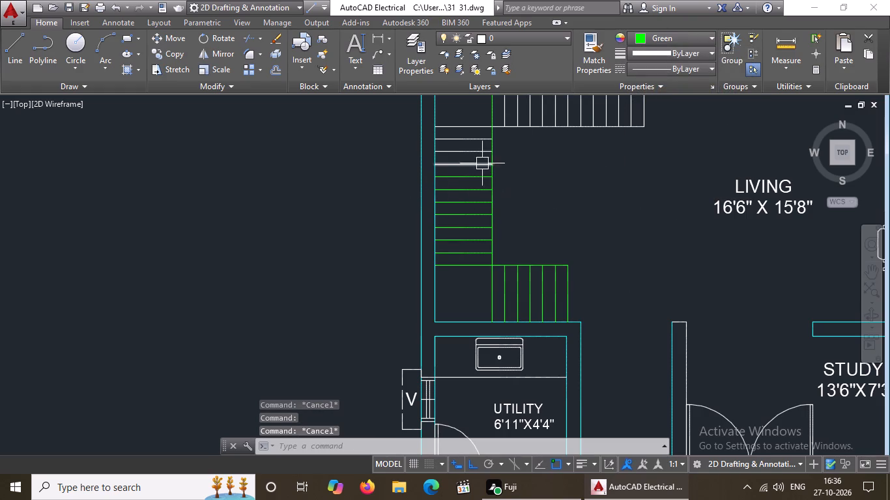
pyautogui.click(481, 162)
pyautogui.click(686, 35)
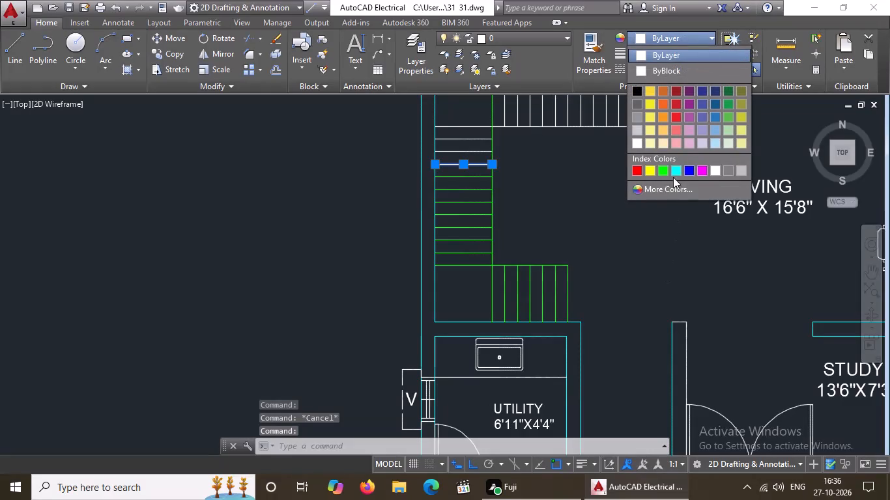
pyautogui.click(661, 172)
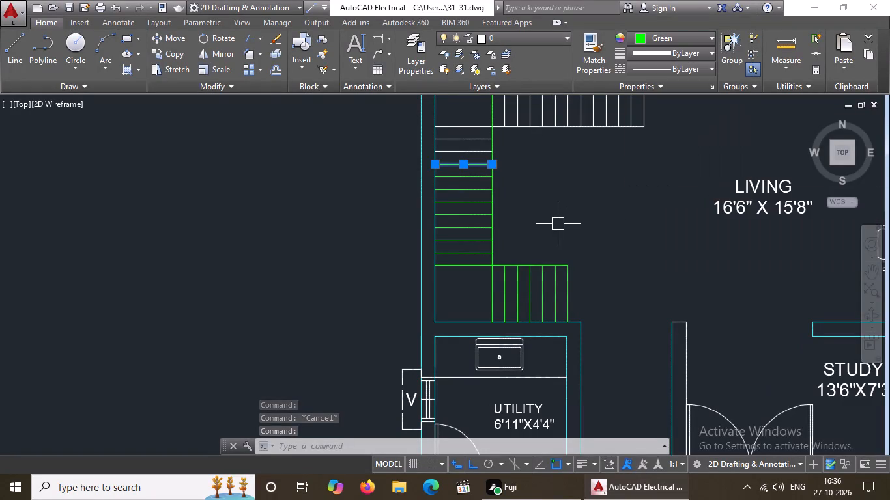
pyautogui.press('Escape')
# Change the last two white tread lines, just below the upper landing of the middle stair flight, to green.
pyautogui.scroll(3, 489, 150)
pyautogui.click(472, 154)
pyautogui.click(667, 35)
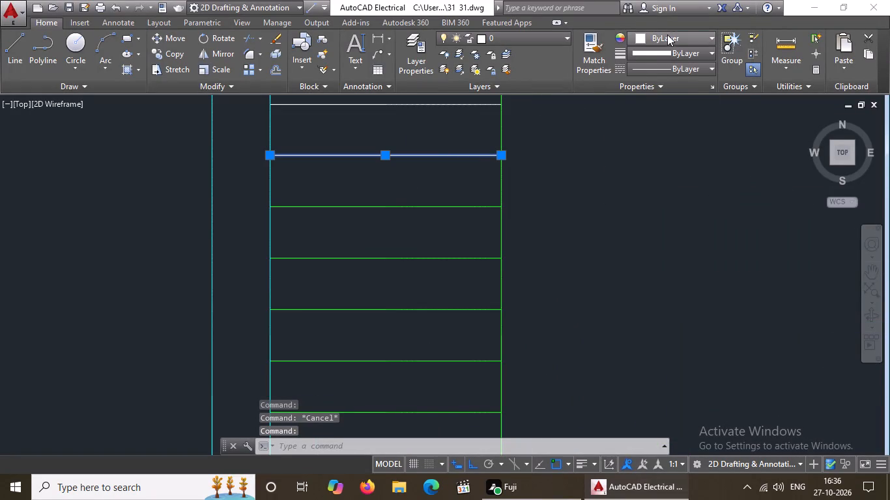
pyautogui.click(664, 169)
pyautogui.scroll(-4, 551, 208)
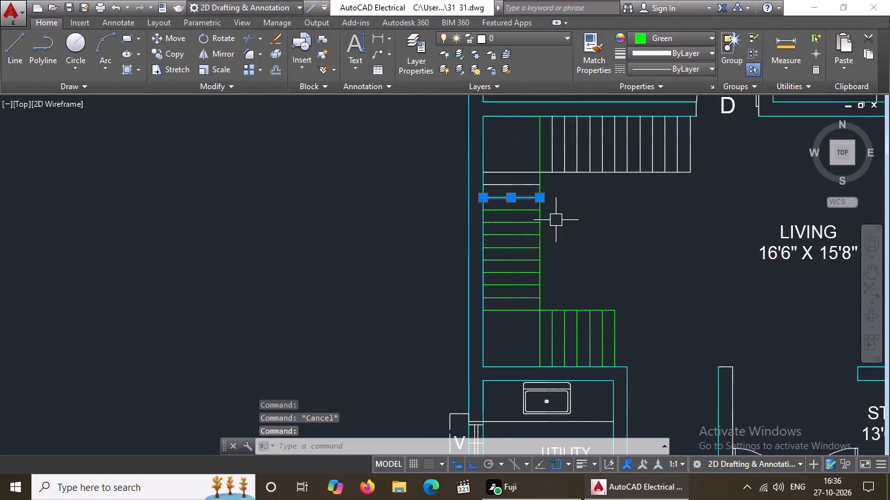
pyautogui.press('Escape')
pyautogui.click(516, 185)
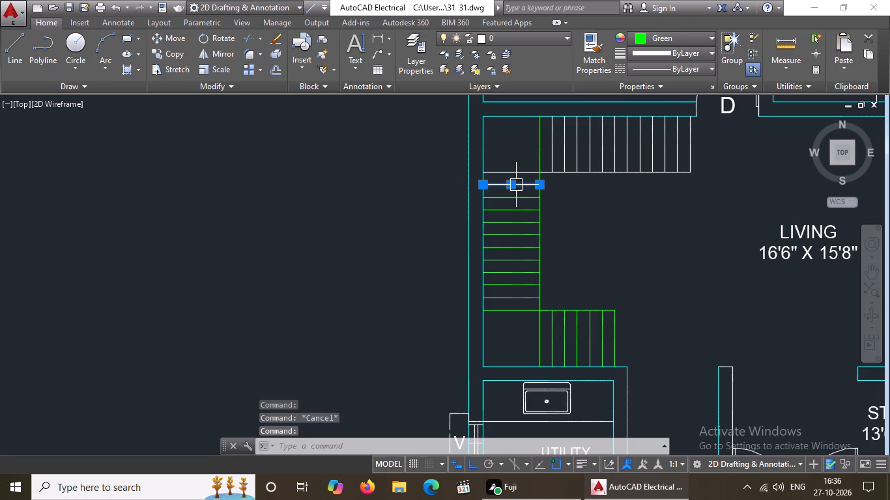
pyautogui.click(670, 33)
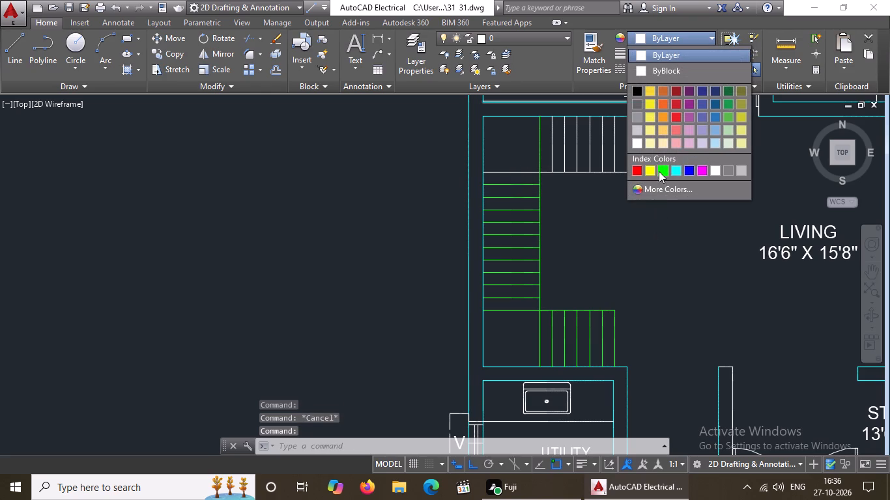
pyautogui.click(663, 167)
pyautogui.press('Escape')
# Change the long horizontal line along the bottom of the upper landing and upper stair flight to green.
pyautogui.click(515, 174)
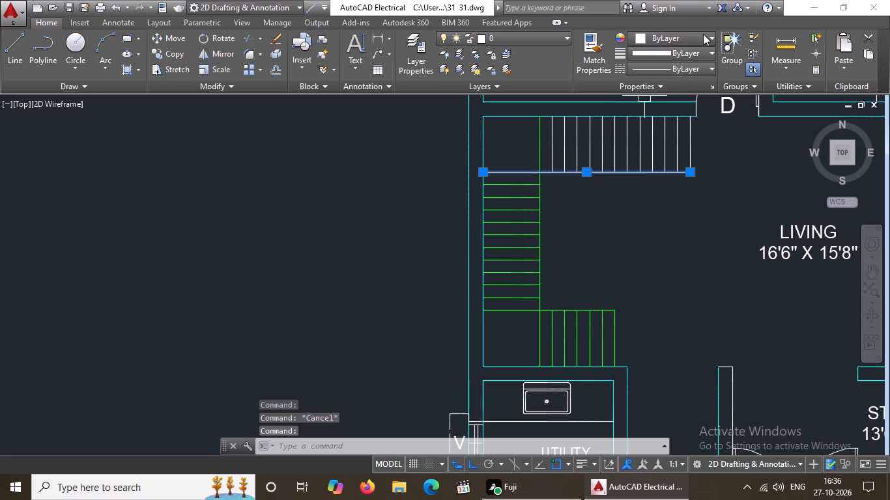
pyautogui.click(702, 35)
pyautogui.click(663, 169)
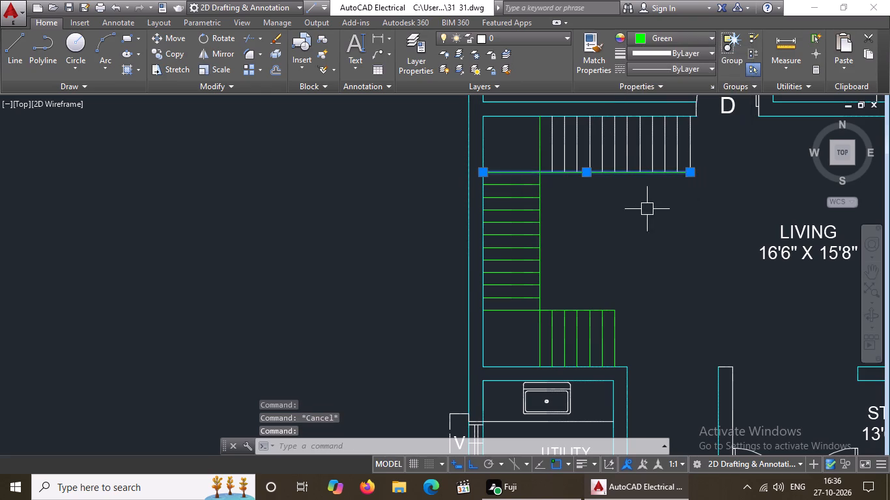
pyautogui.press('Escape')
# Change the first three white tread lines of the upper stair flight, starting beside the upper landing, to green.
pyautogui.scroll(1, 554, 152)
pyautogui.click(554, 152)
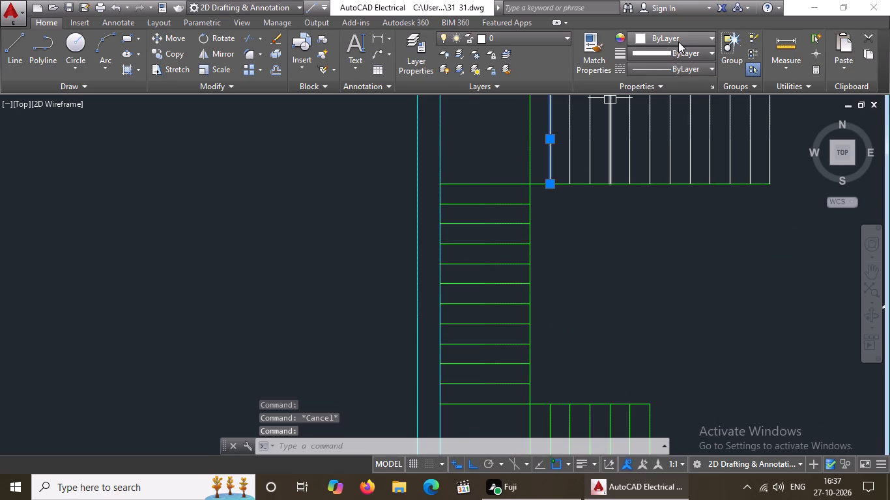
pyautogui.click(678, 41)
pyautogui.click(664, 170)
pyautogui.press('Escape')
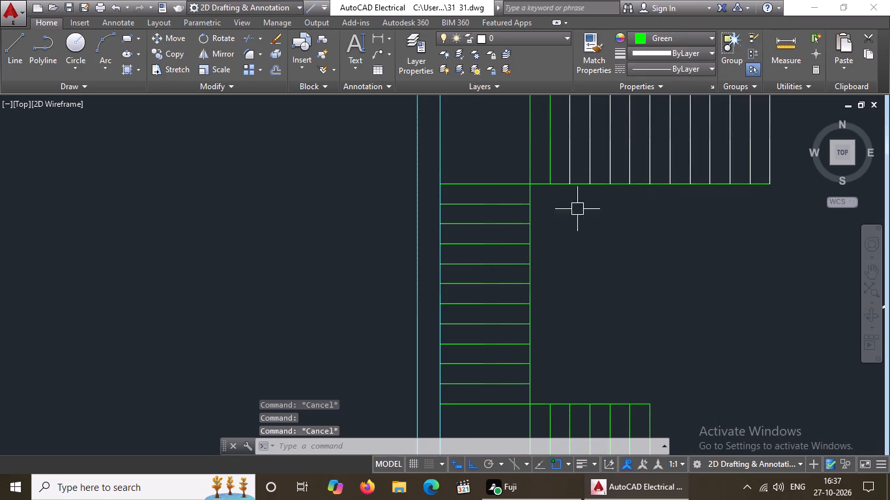
pyautogui.click(572, 165)
pyautogui.click(670, 35)
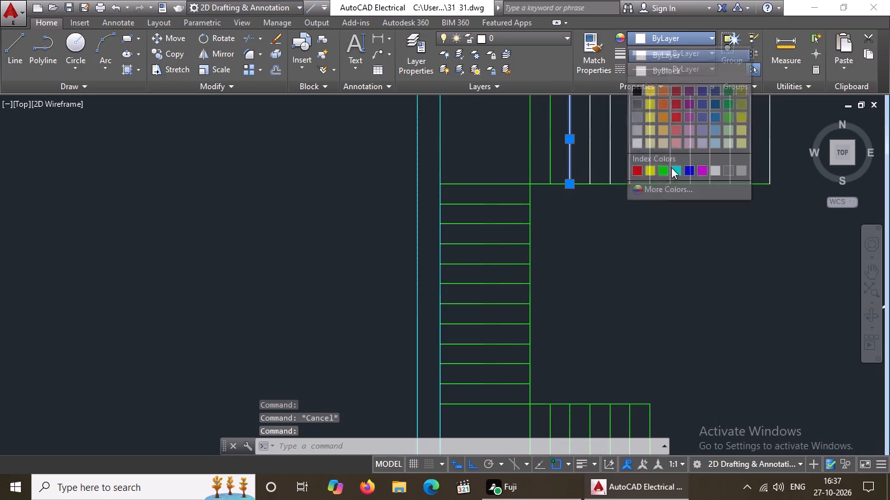
pyautogui.click(662, 172)
pyautogui.press('Escape')
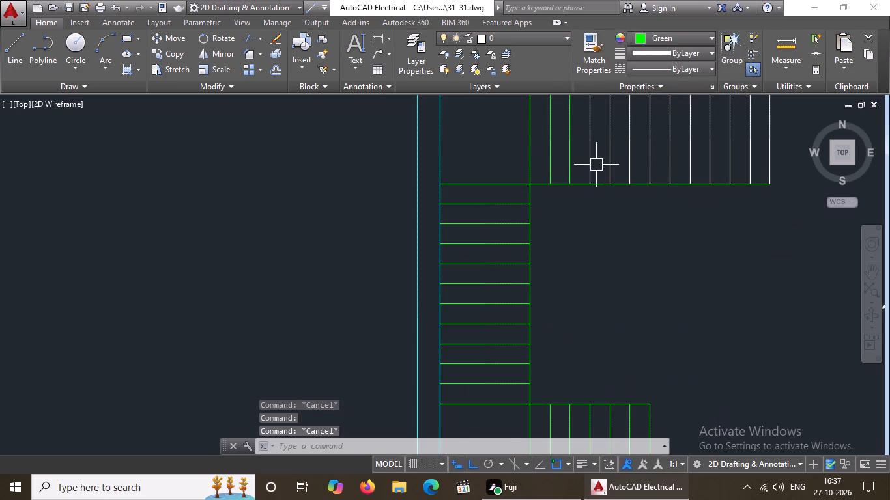
pyautogui.click(596, 165)
pyautogui.click(588, 168)
pyautogui.click(676, 35)
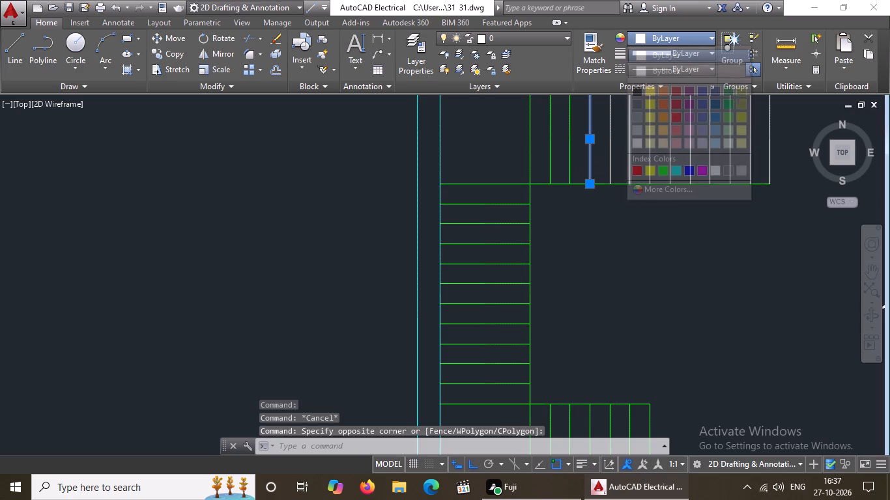
pyautogui.click(660, 165)
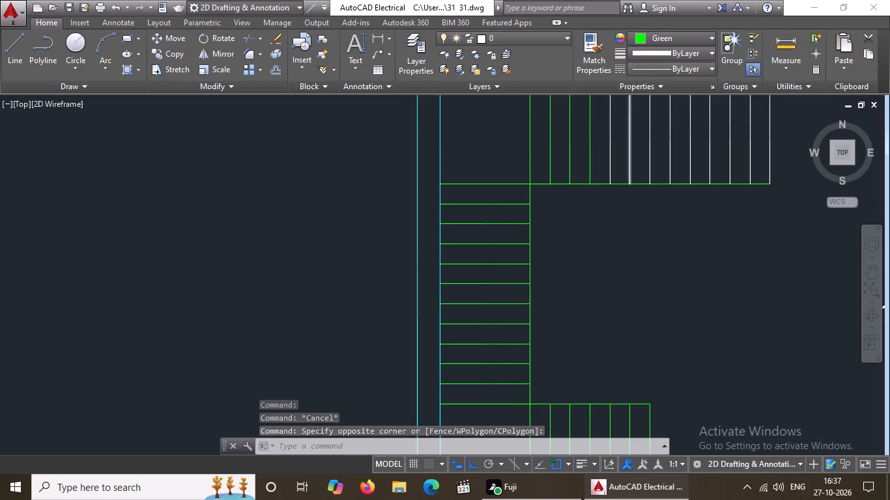
pyautogui.press('Escape')
# Change the next two white tread lines along the upper stair flight to green.
pyautogui.click(610, 153)
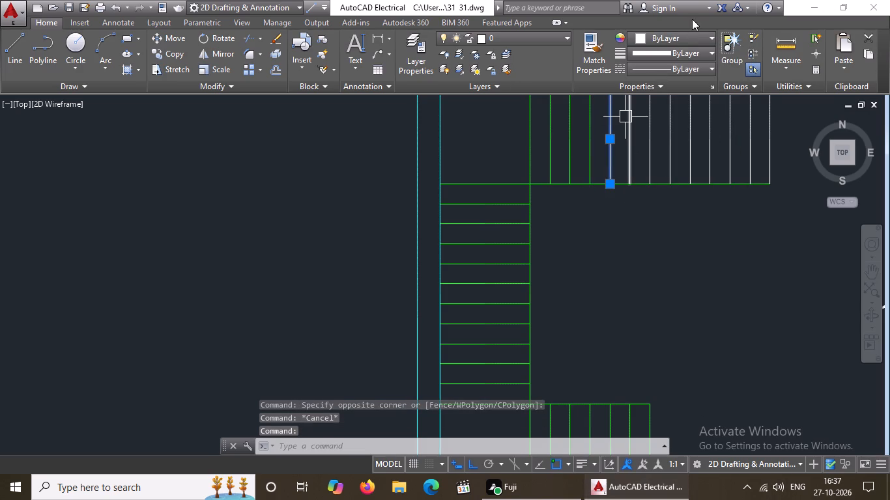
pyautogui.click(686, 35)
pyautogui.click(660, 166)
pyautogui.scroll(-2, 687, 257)
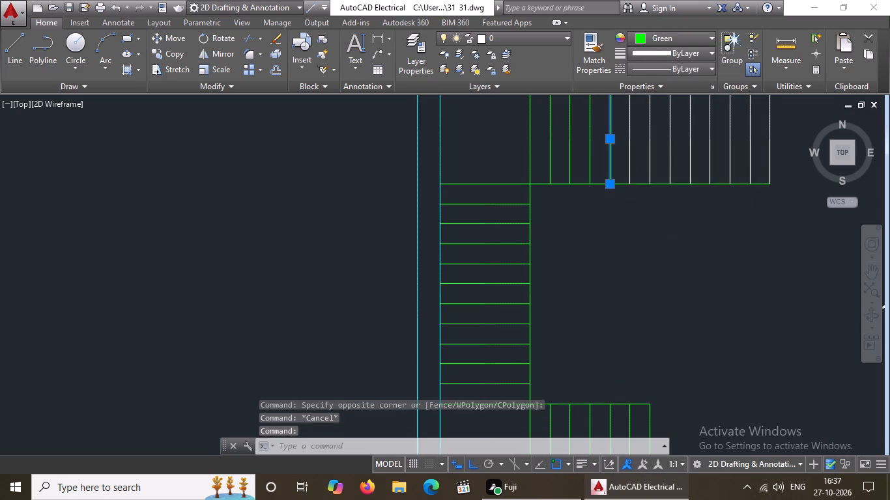
pyautogui.press('Escape')
pyautogui.scroll(3, 670, 204)
pyautogui.click(635, 226)
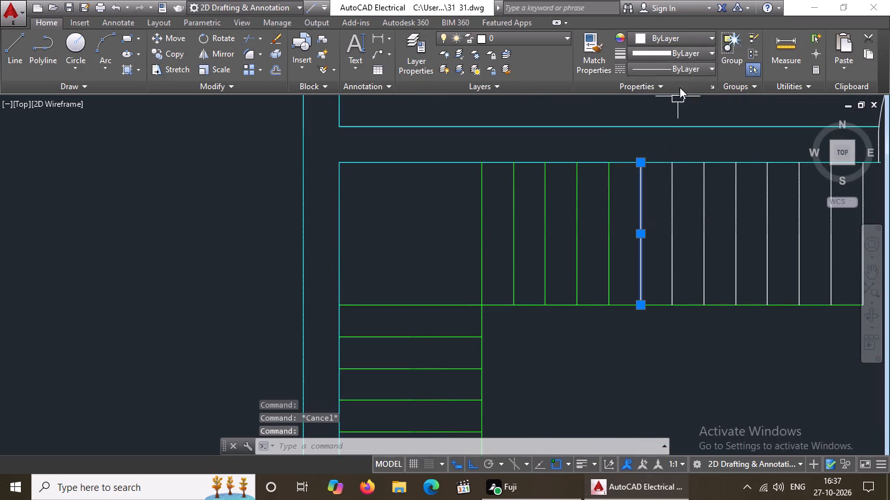
pyautogui.click(688, 34)
pyautogui.click(662, 170)
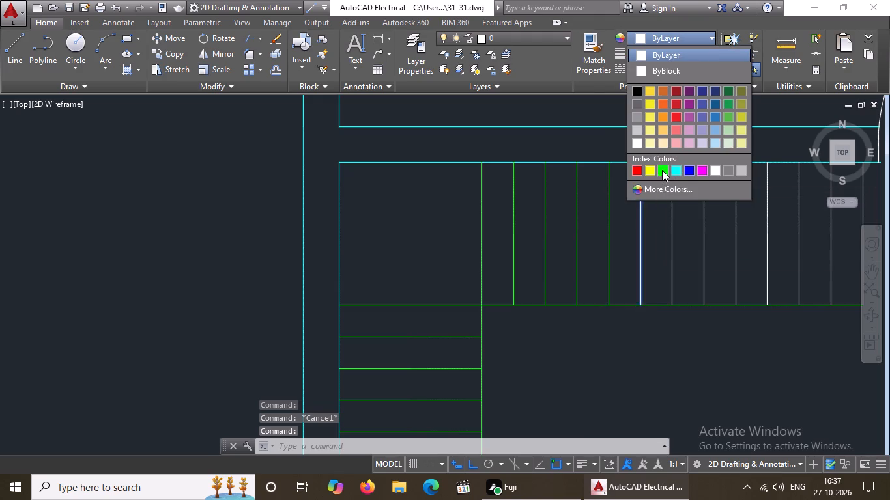
pyautogui.press('Escape')
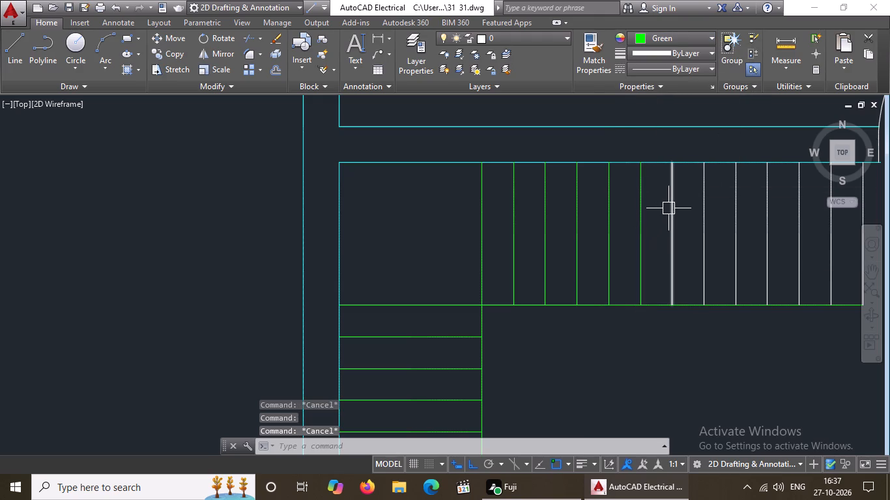
# Change the next three white tread lines along the upper stair flight to green.
pyautogui.click(669, 207)
pyautogui.moveTo(687, 39); pyautogui.dragTo(687, 46)
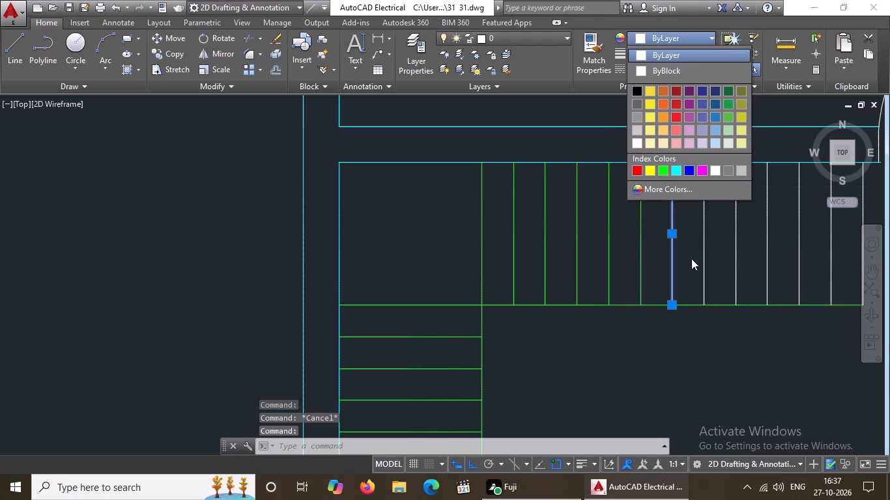
pyautogui.click(664, 171)
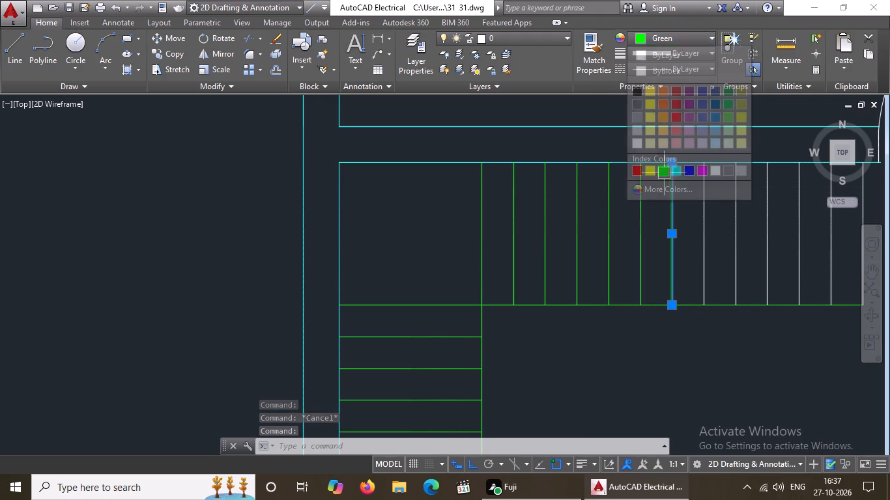
pyautogui.scroll(-4, 651, 178)
pyautogui.press('Escape')
pyautogui.scroll(4, 668, 178)
pyautogui.click(603, 221)
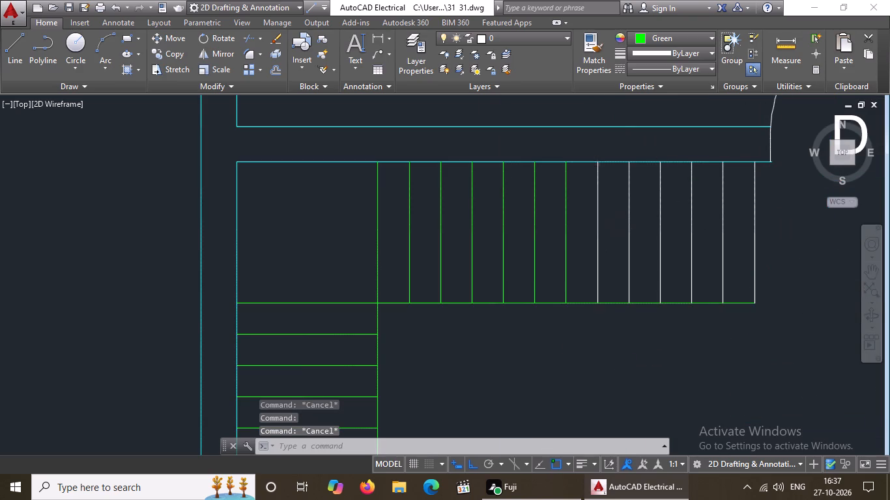
pyautogui.click(653, 38)
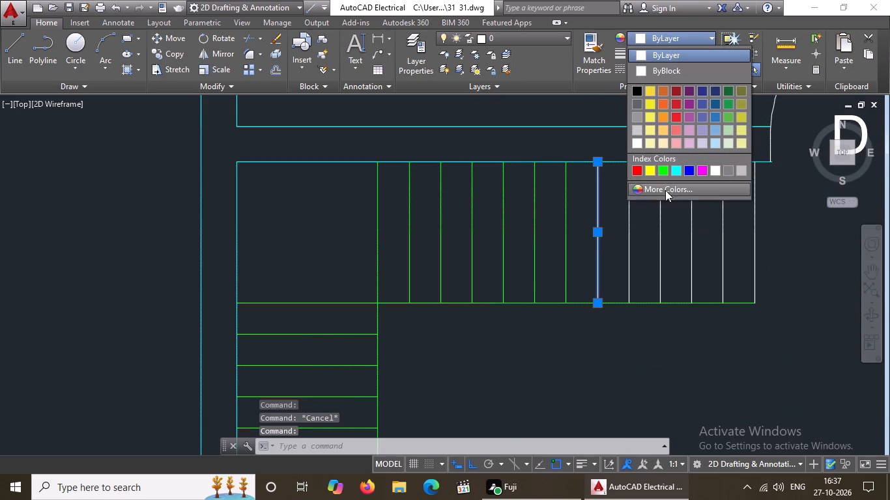
pyautogui.click(666, 168)
pyautogui.press('Escape')
pyautogui.click(631, 206)
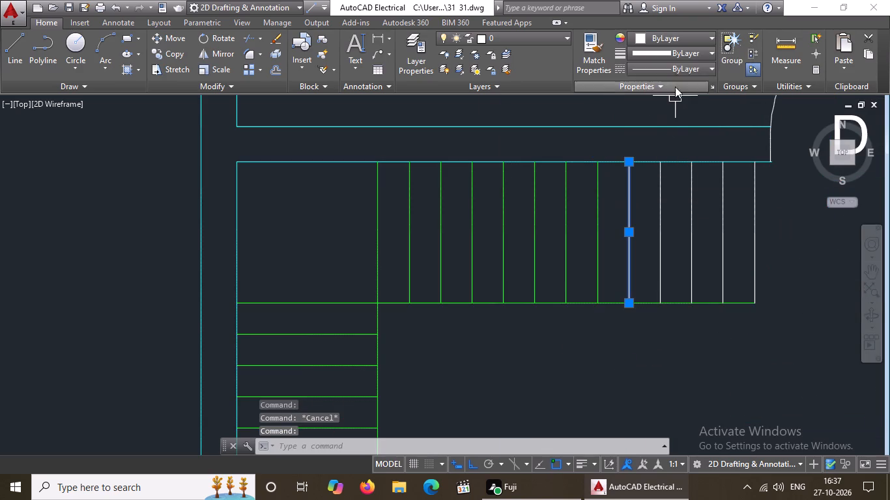
pyautogui.click(679, 38)
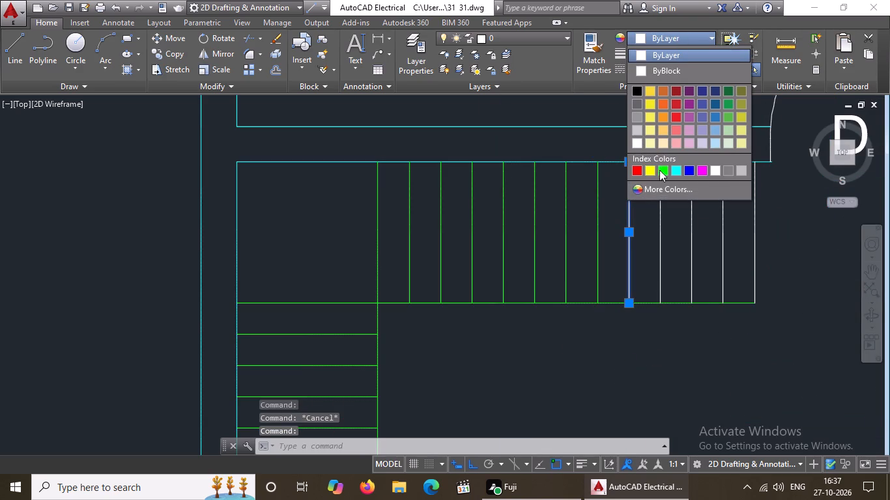
pyautogui.click(663, 172)
pyautogui.press('Escape')
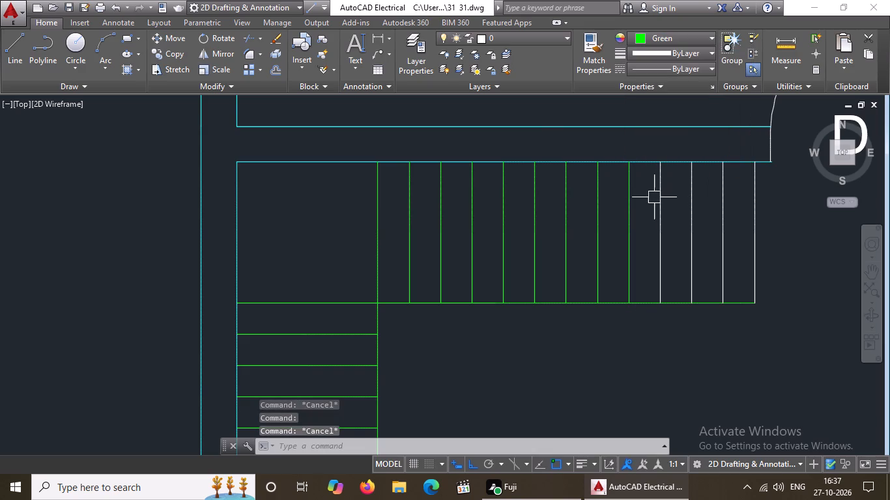
# Change the next three white tread lines along the upper stair flight to green, leaving only its end line.
pyautogui.click(663, 187)
pyautogui.click(671, 34)
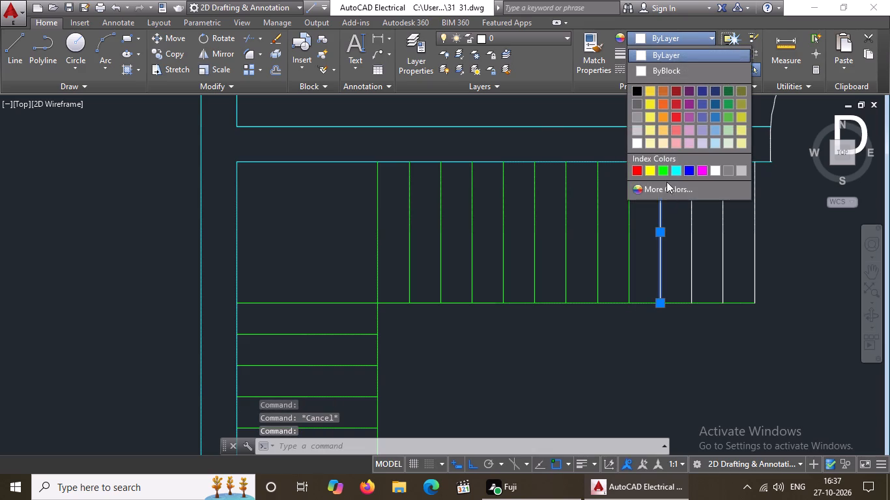
pyautogui.click(663, 169)
pyautogui.press('Escape')
pyautogui.click(691, 202)
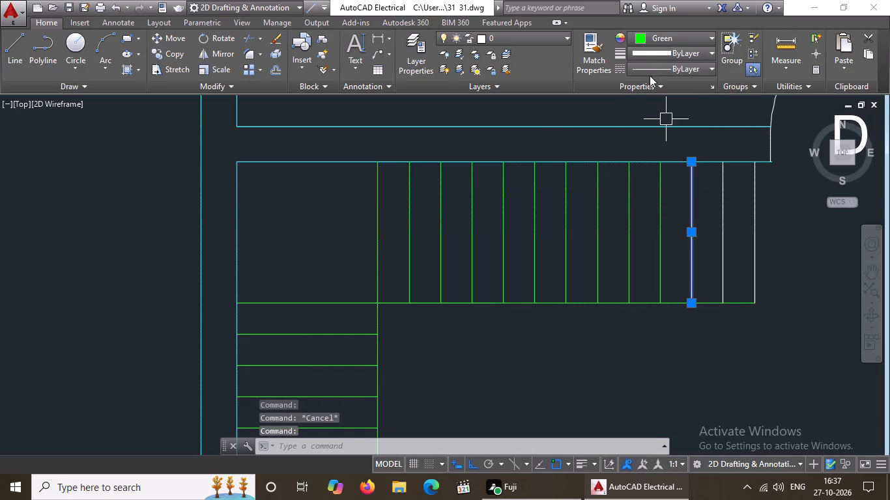
pyautogui.click(660, 36)
pyautogui.click(660, 171)
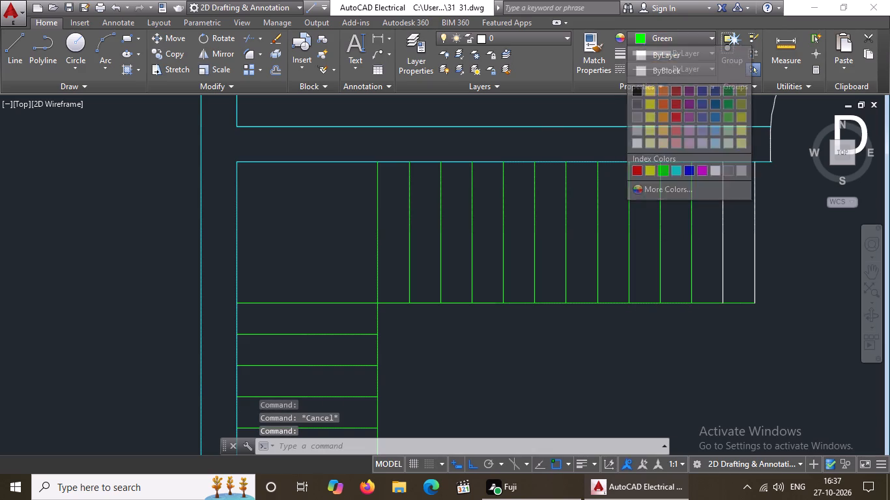
pyautogui.press('Escape')
pyautogui.click(725, 214)
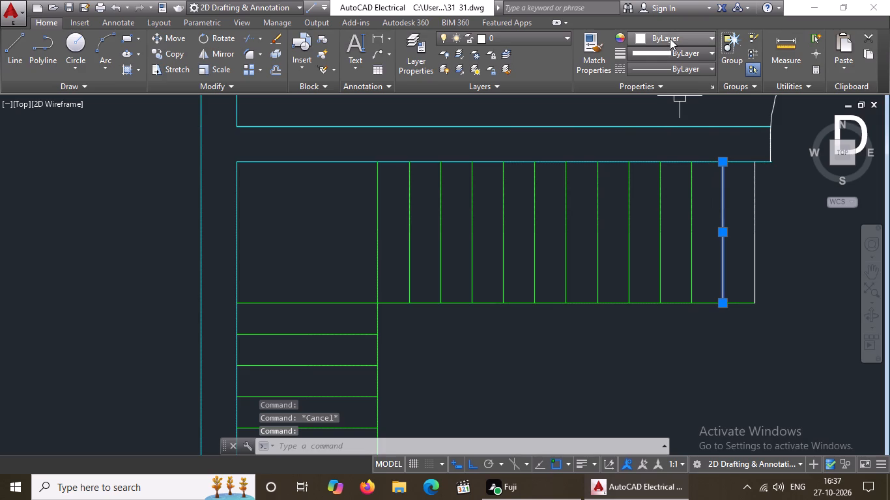
pyautogui.click(670, 38)
pyautogui.click(661, 176)
pyautogui.press('Escape')
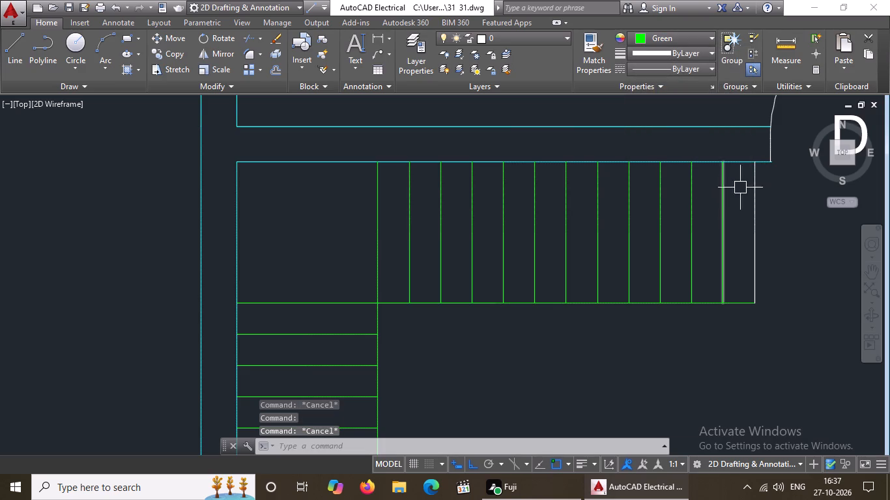
# Change the white end line of the upper stair flight, nearest the bedroom door, to green.
pyautogui.click(751, 180)
pyautogui.click(661, 35)
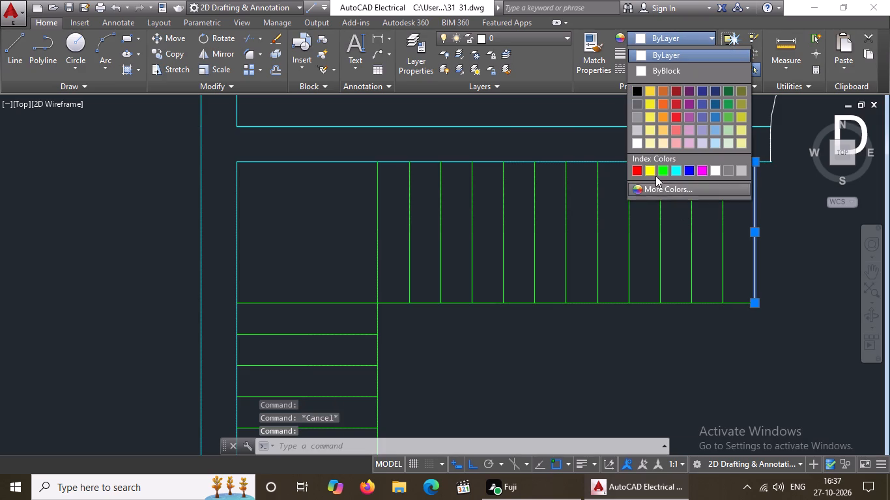
pyautogui.click(660, 167)
pyautogui.scroll(-3, 561, 178)
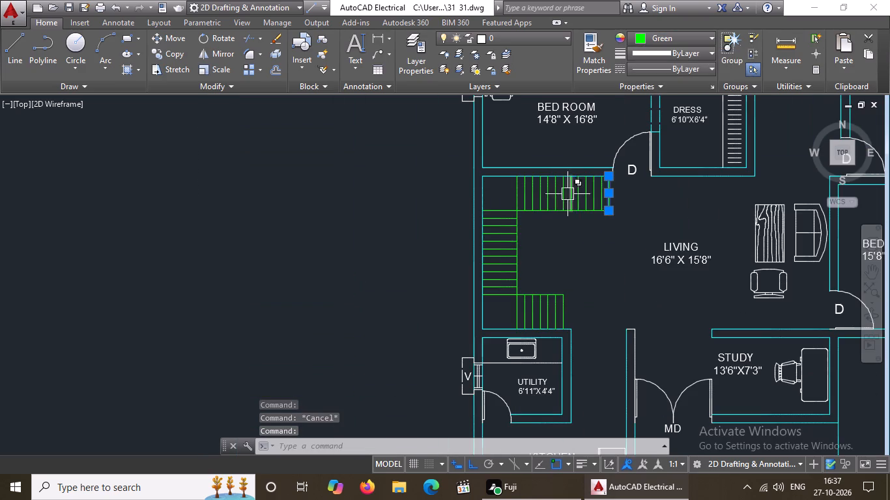
pyautogui.press('Escape')
# Change the long vertical wardrobe front line in the DRESS room to green.
pyautogui.scroll(-1, 592, 203)
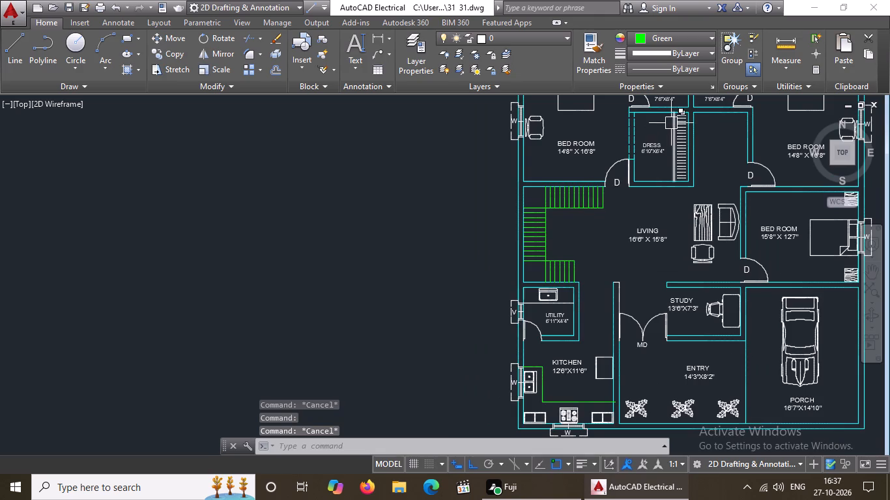
pyautogui.scroll(2, 671, 122)
pyautogui.click(680, 137)
pyautogui.click(658, 36)
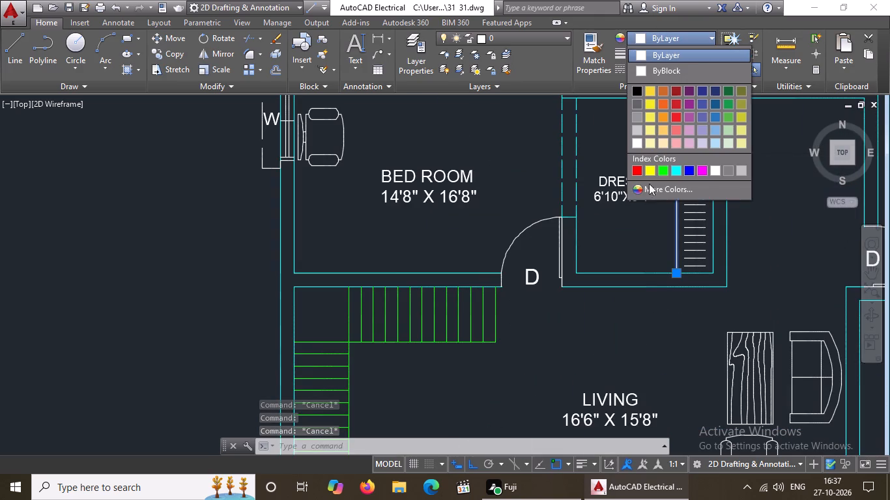
pyautogui.click(662, 171)
pyautogui.press('Escape')
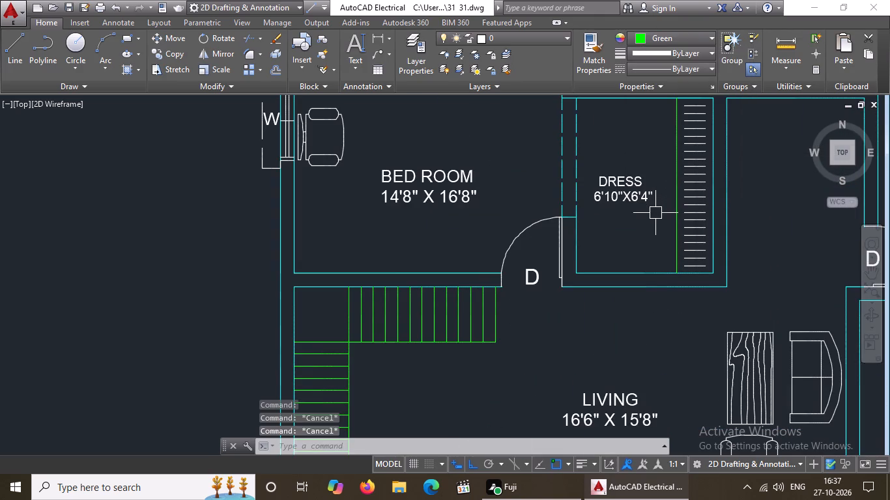
# Change the three topmost short horizontal lines inside the DRESS room wardrobe to yellow.
pyautogui.scroll(-2, 657, 219)
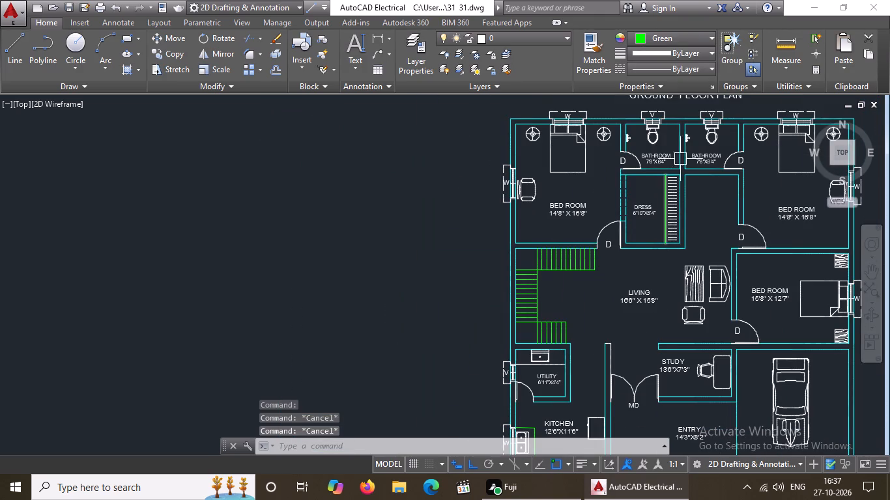
pyautogui.scroll(4, 687, 174)
pyautogui.click(601, 194)
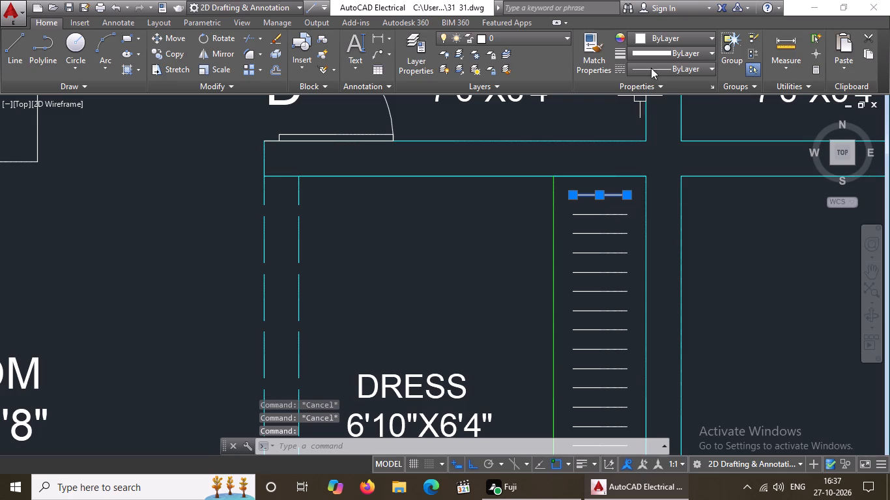
pyautogui.click(667, 35)
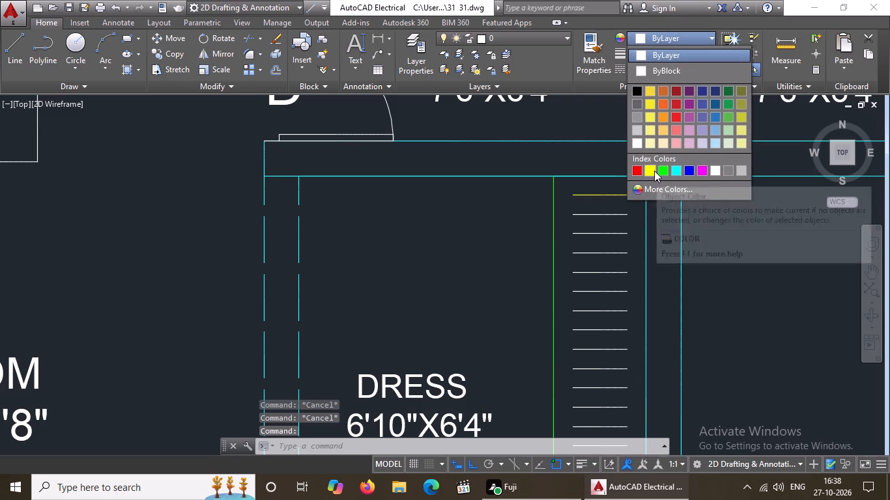
pyautogui.click(651, 169)
pyautogui.press('Escape')
pyautogui.click(604, 219)
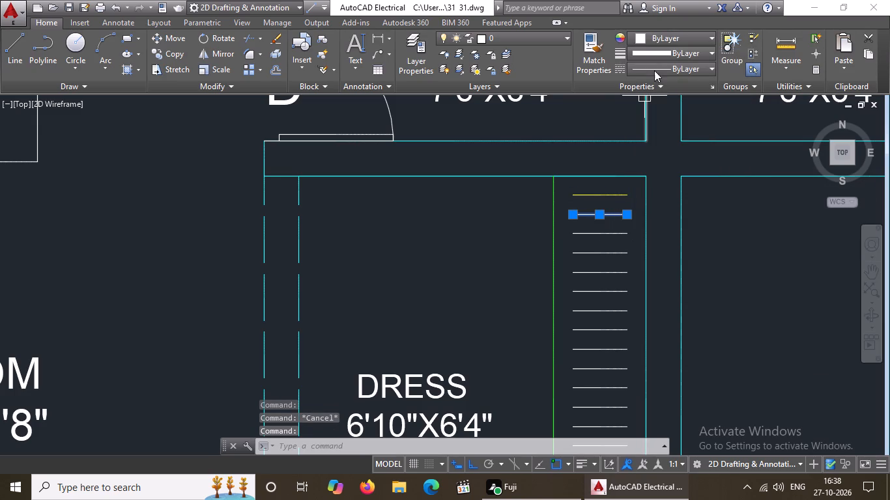
pyautogui.click(663, 35)
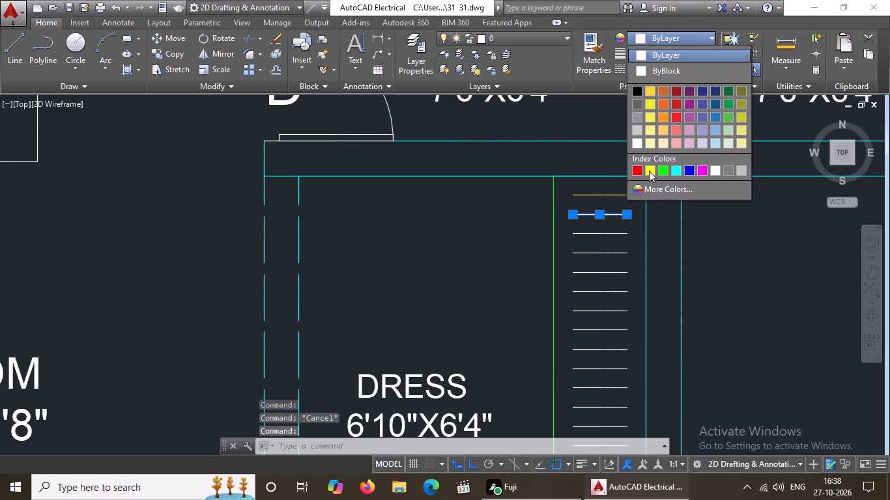
pyautogui.click(649, 168)
pyautogui.press('Escape')
pyautogui.click(612, 236)
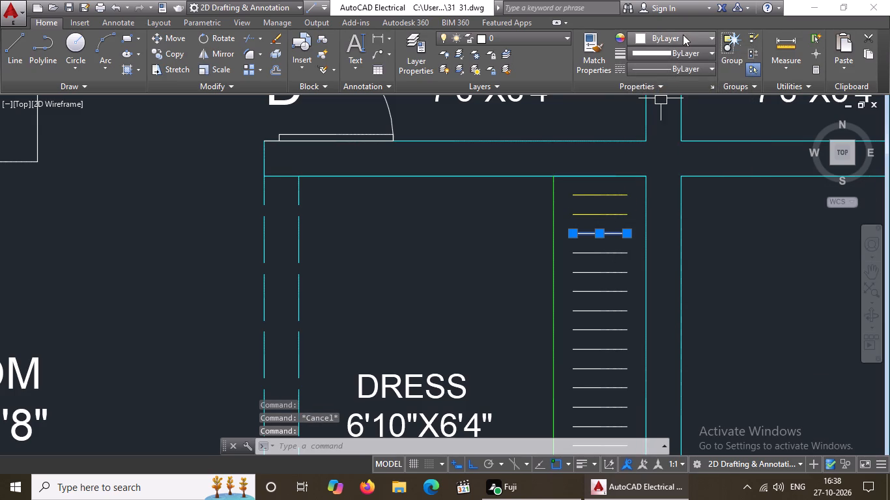
pyautogui.click(683, 35)
pyautogui.click(652, 169)
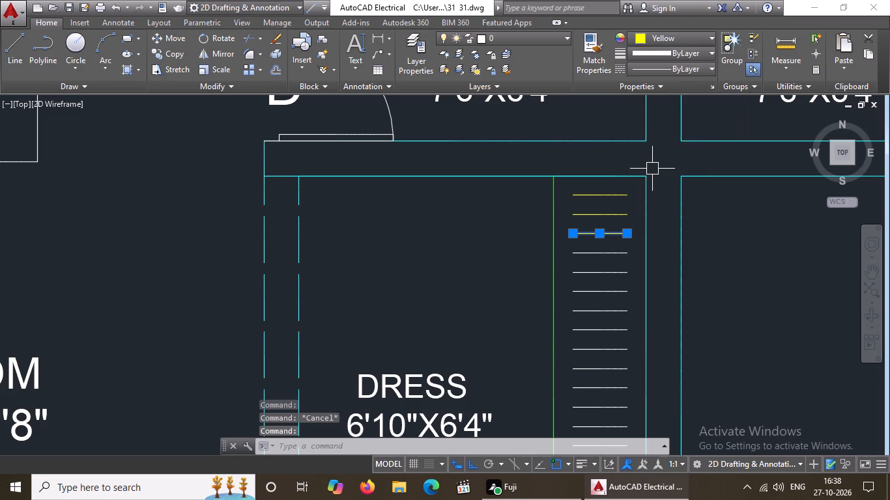
# Change the fourth, fifth and sixth short horizontal lines from the top of the DRESS room wardrobe to yellow.
pyautogui.press('Escape')
pyautogui.click(623, 256)
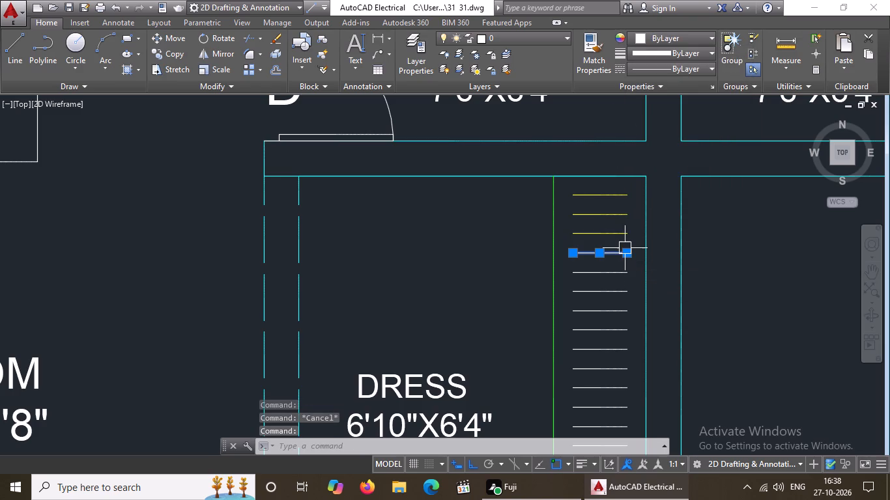
pyautogui.click(672, 35)
pyautogui.click(649, 167)
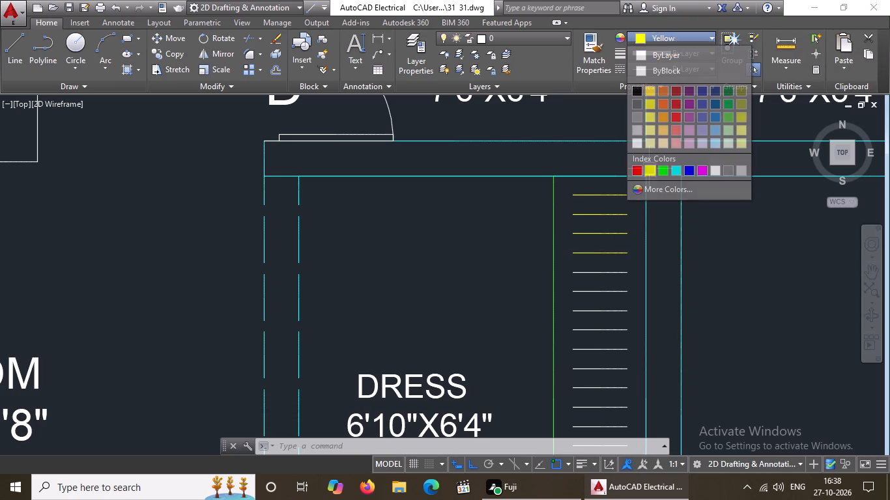
pyautogui.click(609, 272)
pyautogui.click(670, 38)
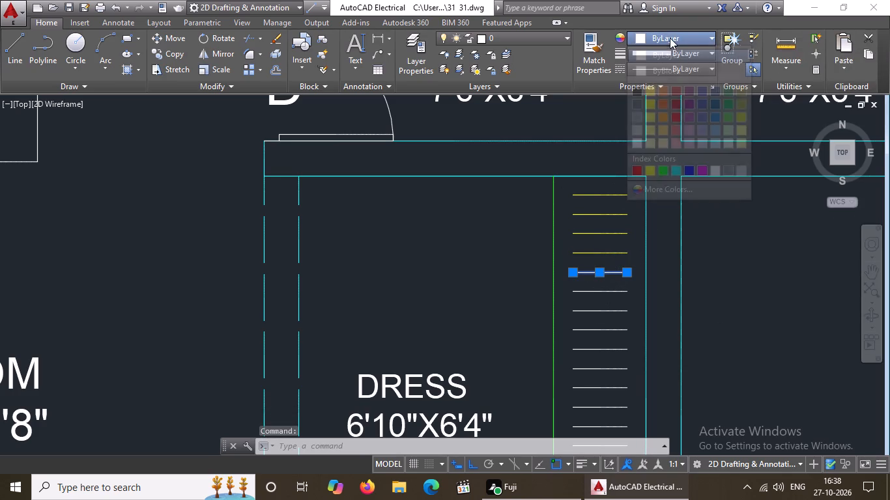
pyautogui.click(650, 175)
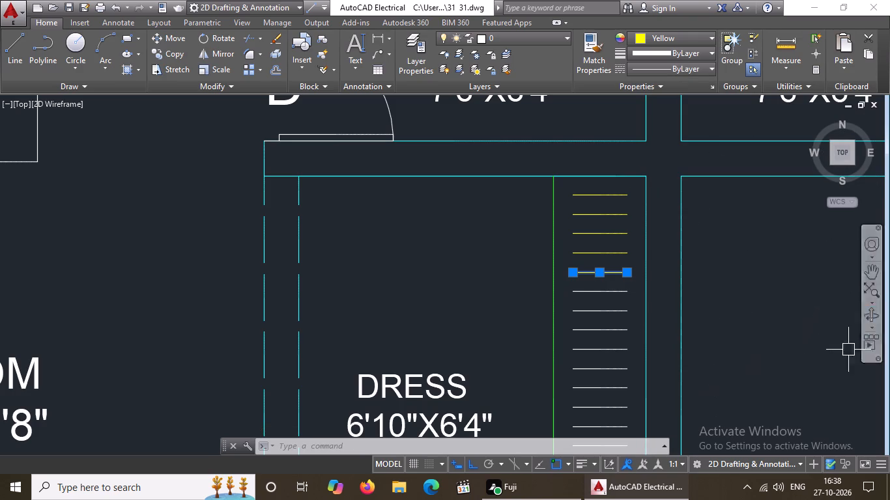
pyautogui.click(600, 292)
pyautogui.click(668, 35)
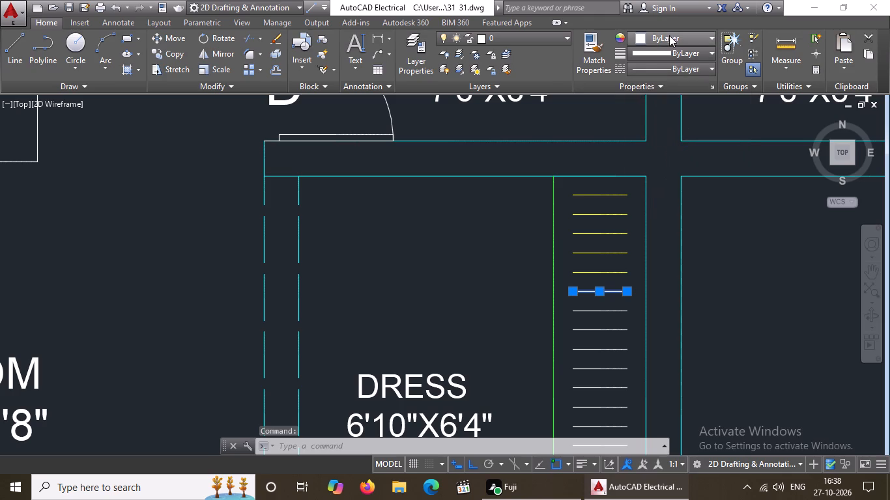
pyautogui.click(650, 171)
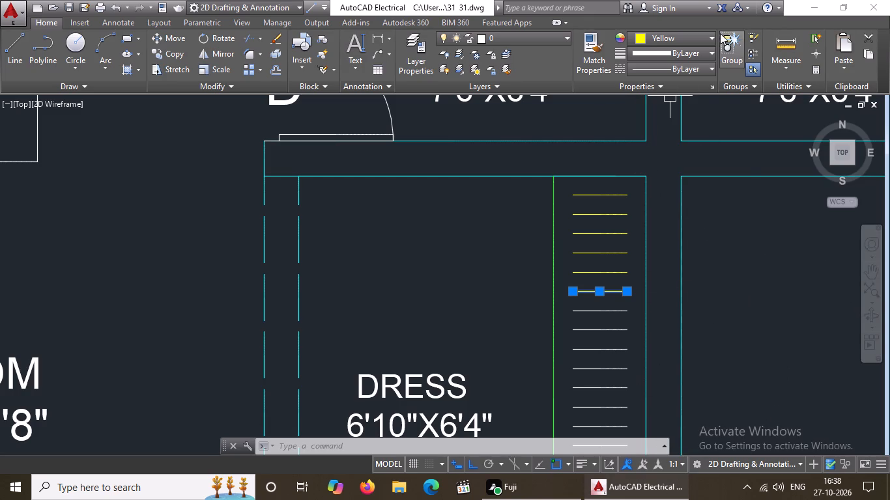
pyautogui.click(687, 36)
pyautogui.click(651, 165)
# Change the next four white horizontal lines down the DRESS room wardrobe, seventh to tenth from the top, to yellow.
pyautogui.click(617, 311)
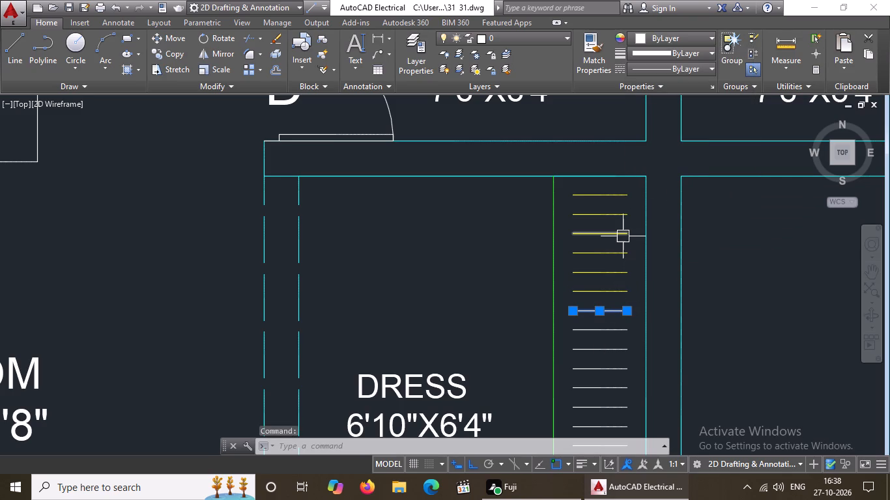
pyautogui.click(664, 32)
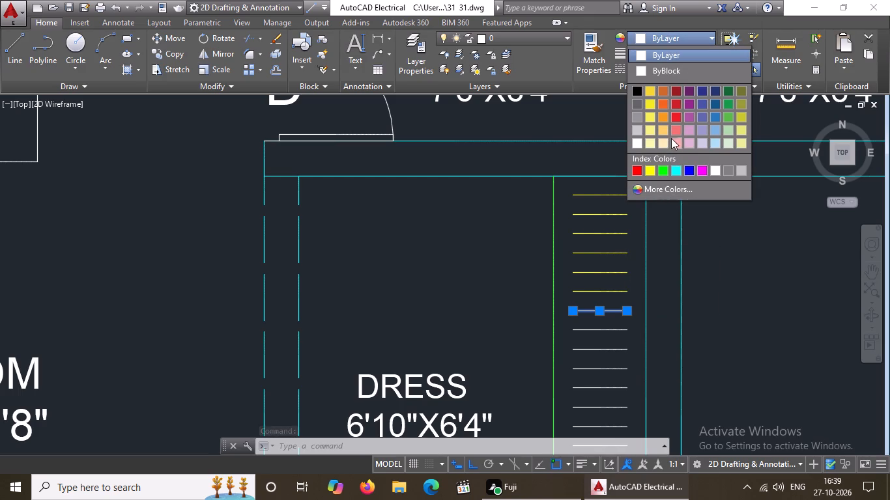
pyautogui.click(650, 167)
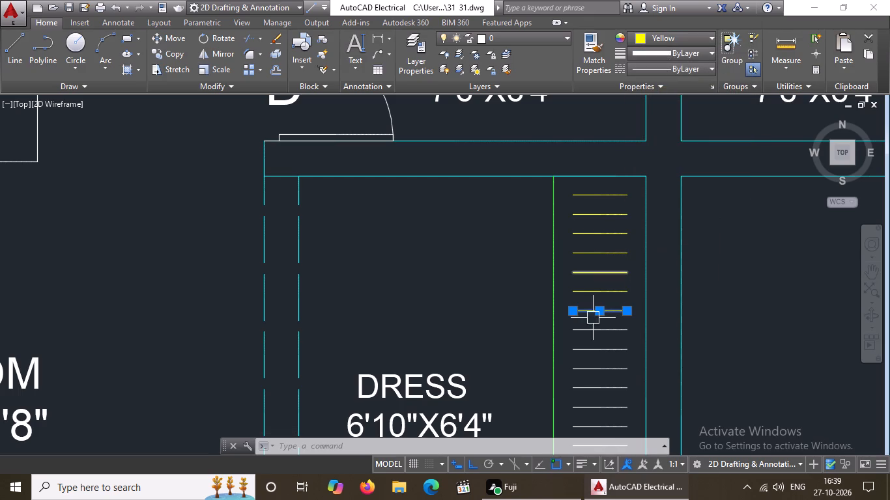
pyautogui.click(596, 329)
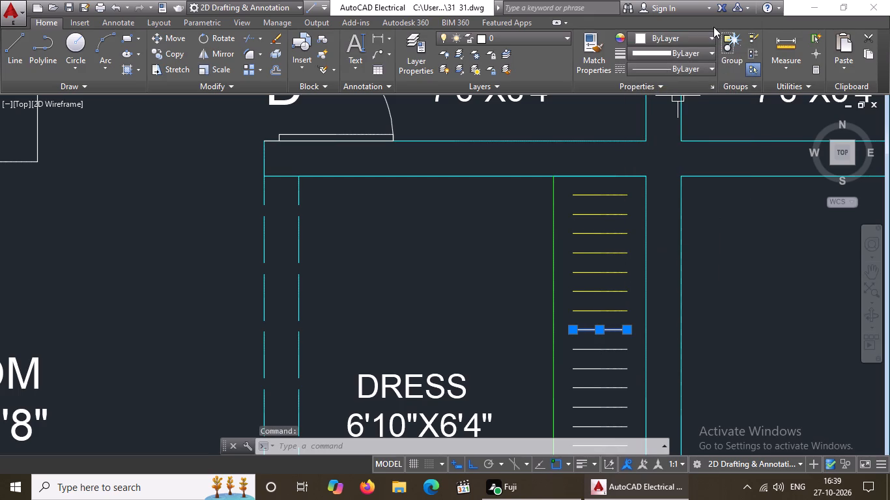
pyautogui.click(706, 39)
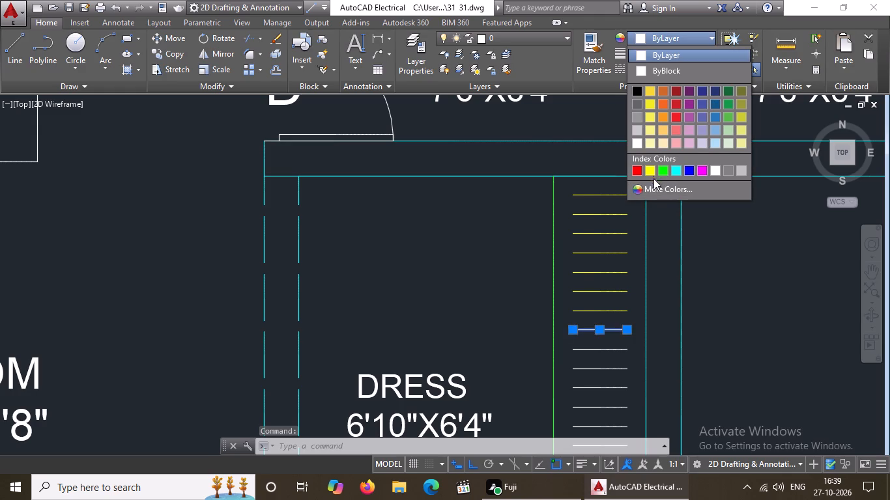
pyautogui.click(652, 171)
pyautogui.click(596, 350)
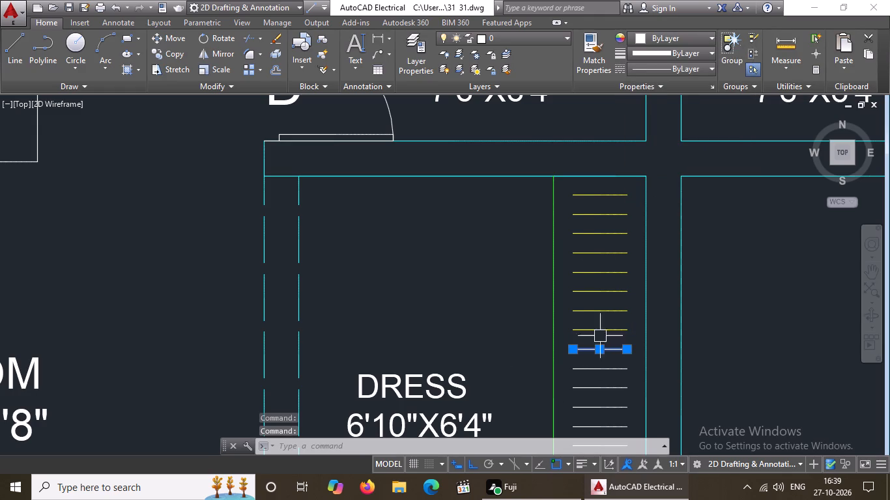
pyautogui.click(663, 33)
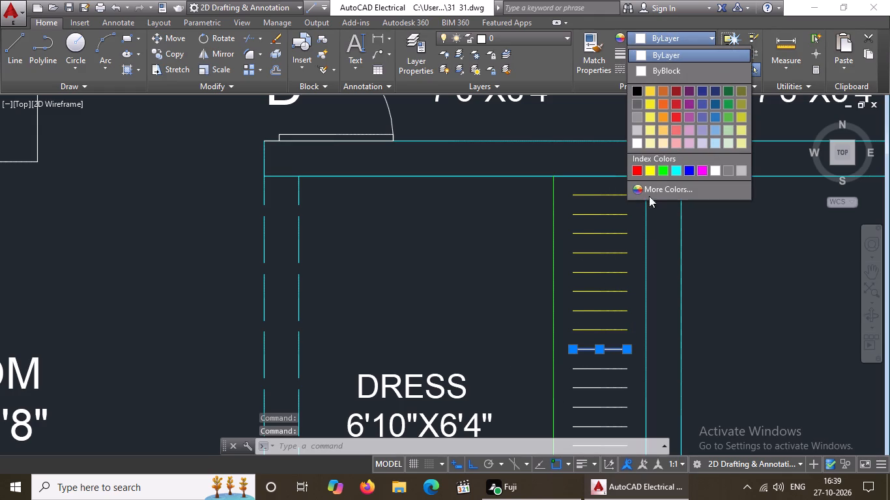
pyautogui.click(649, 166)
pyautogui.click(596, 373)
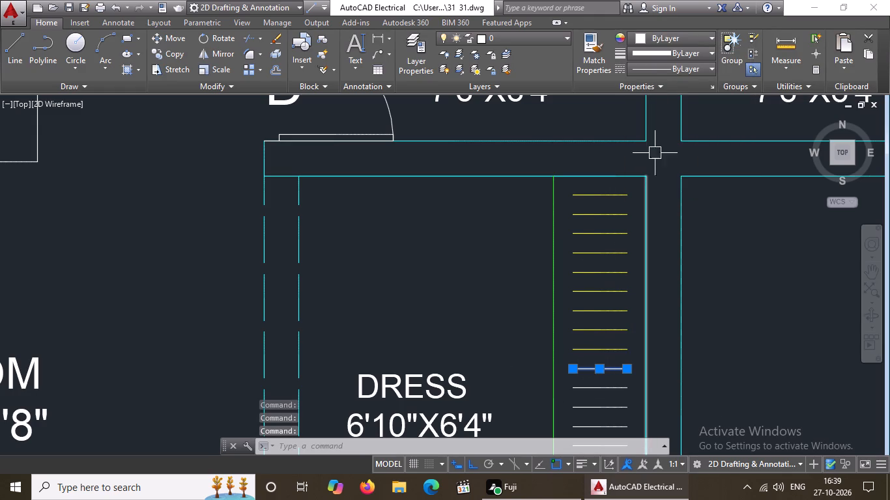
pyautogui.click(657, 37)
pyautogui.click(650, 169)
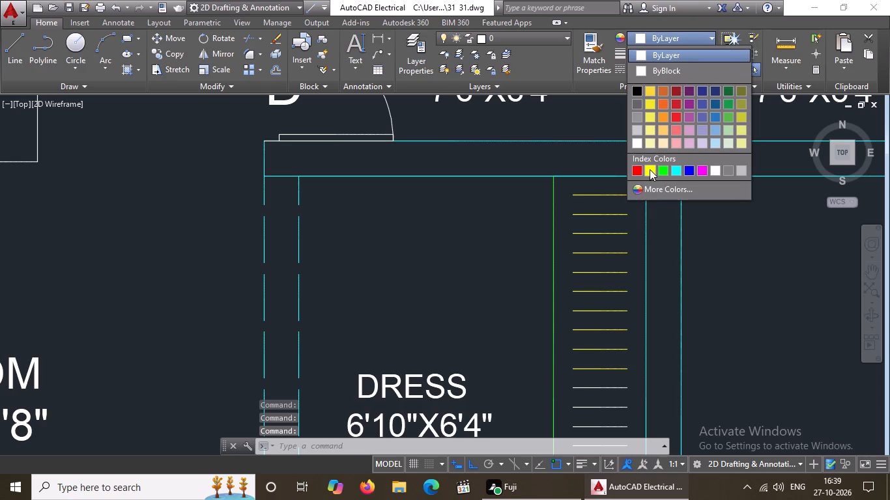
# Change the next three white horizontal lines down the DRESS room wardrobe, eleventh to thirteenth from the top, to yellow.
pyautogui.scroll(-2, 648, 176)
pyautogui.scroll(2, 636, 260)
pyautogui.click(631, 265)
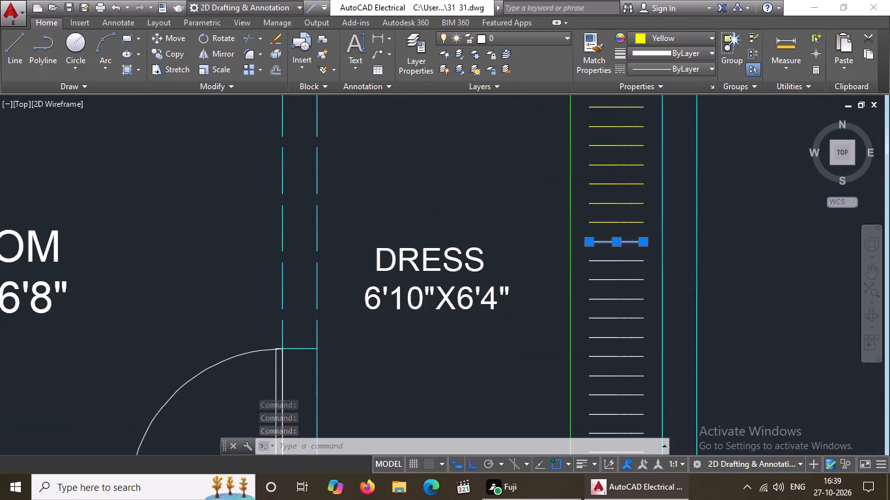
pyautogui.click(676, 37)
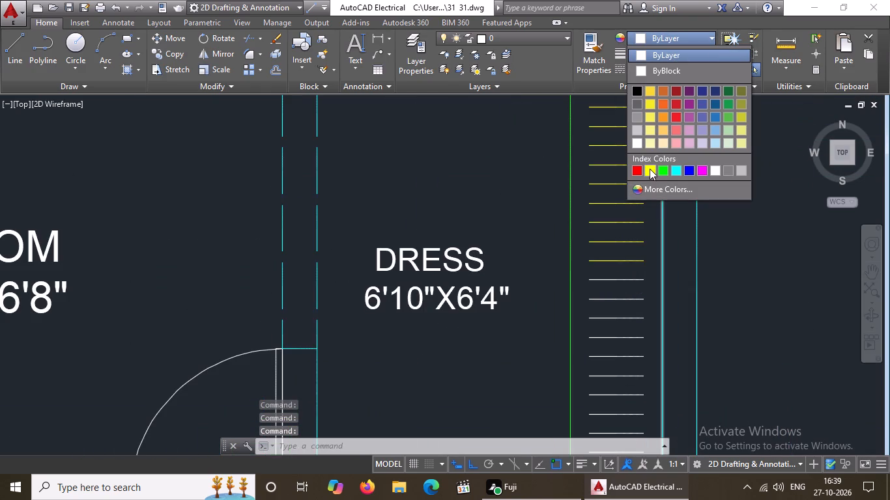
pyautogui.click(650, 168)
pyautogui.click(621, 277)
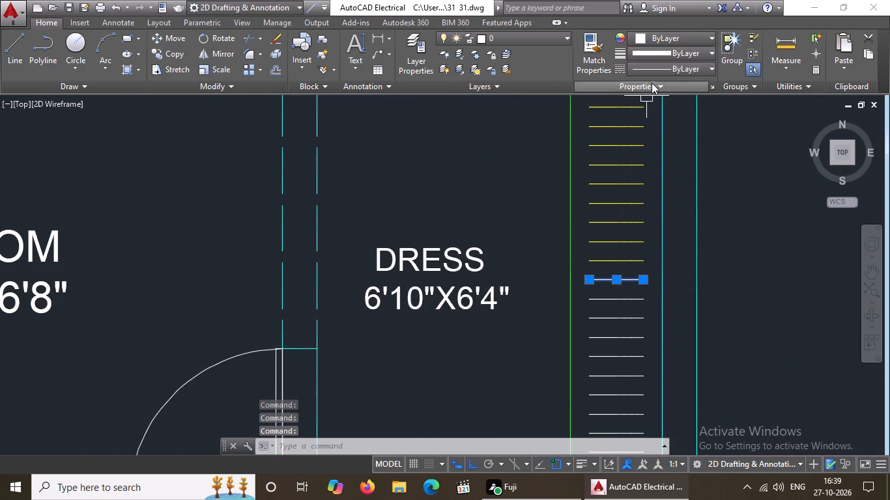
pyautogui.click(674, 38)
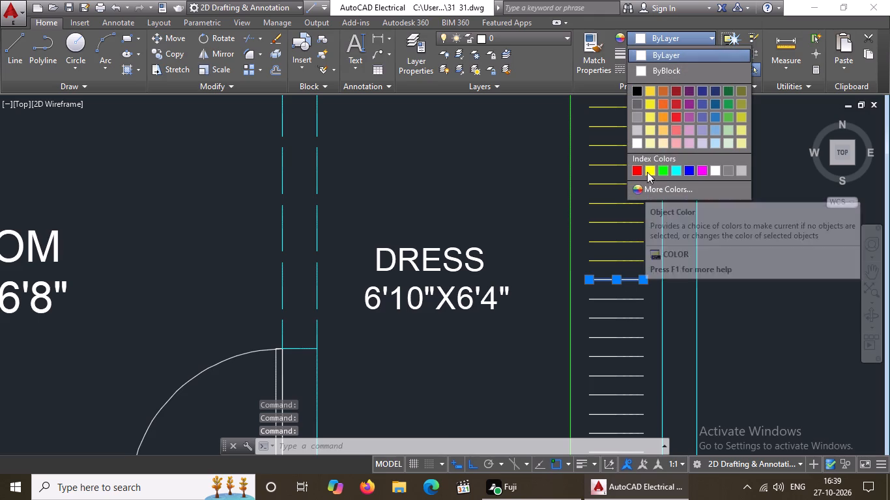
pyautogui.click(650, 167)
pyautogui.click(618, 309)
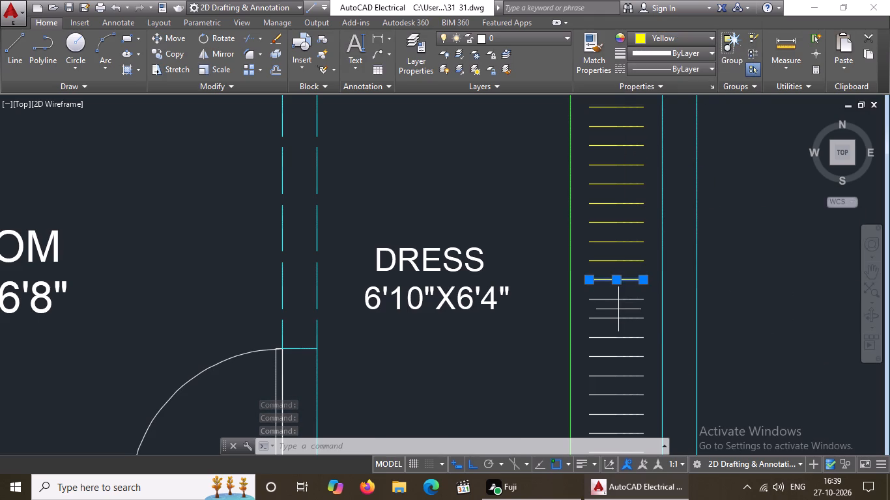
pyautogui.click(622, 299)
pyautogui.click(619, 296)
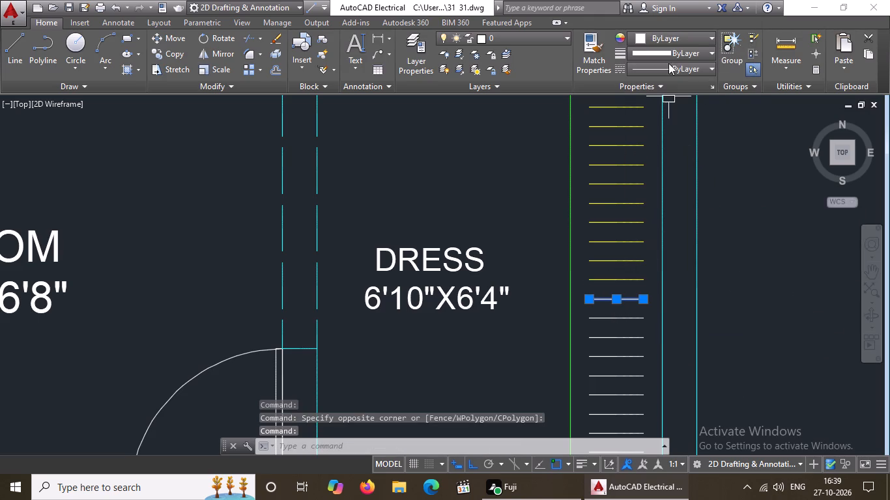
pyautogui.click(670, 31)
pyautogui.click(649, 167)
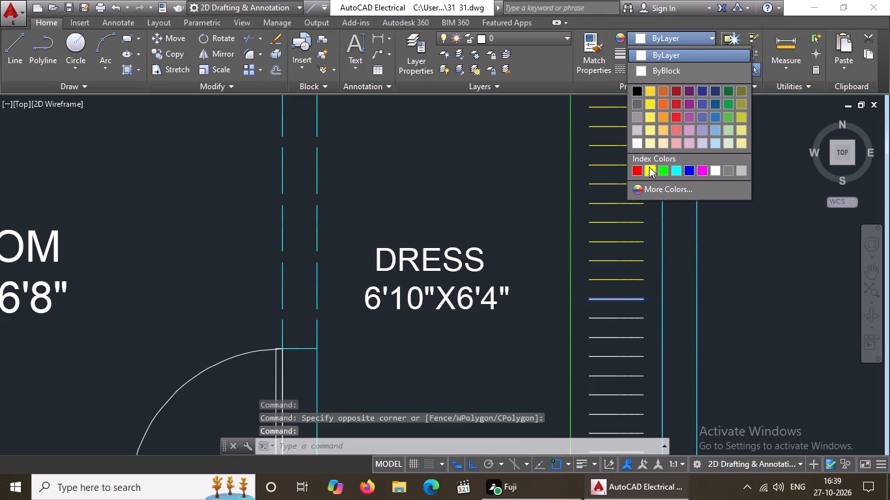
pyautogui.press('Escape')
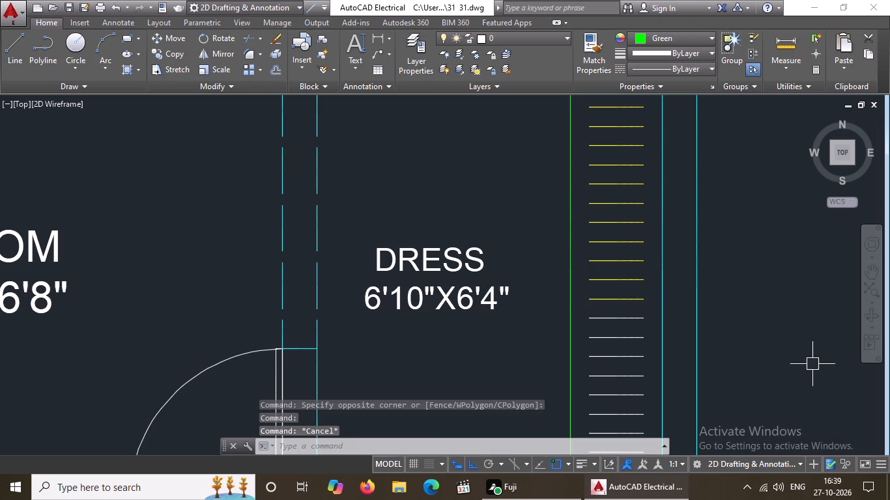
# Change the next two white horizontal lines below the yellow ones in the DRESS room wardrobe to yellow.
pyautogui.click(596, 313)
pyautogui.click(659, 36)
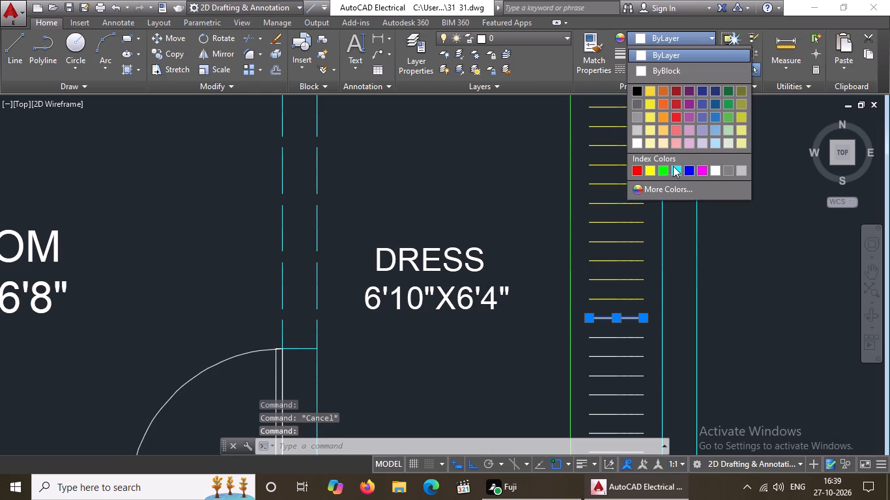
pyautogui.click(647, 168)
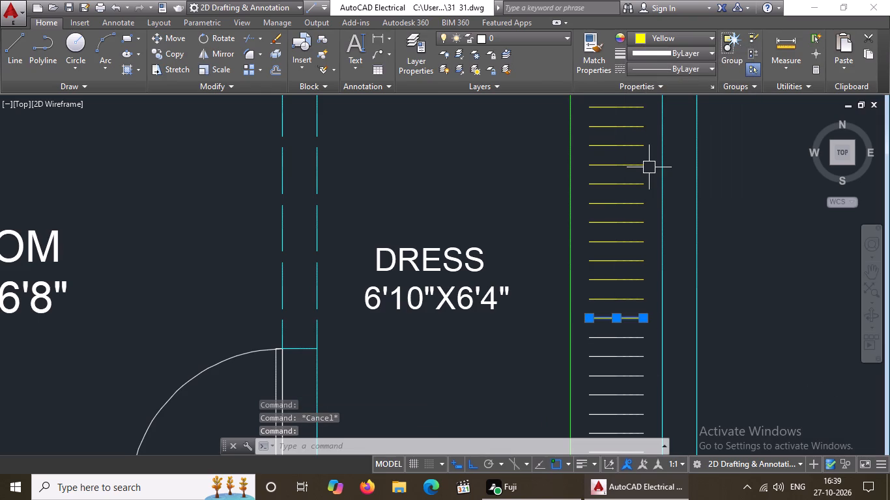
pyautogui.press('Escape')
pyautogui.click(604, 341)
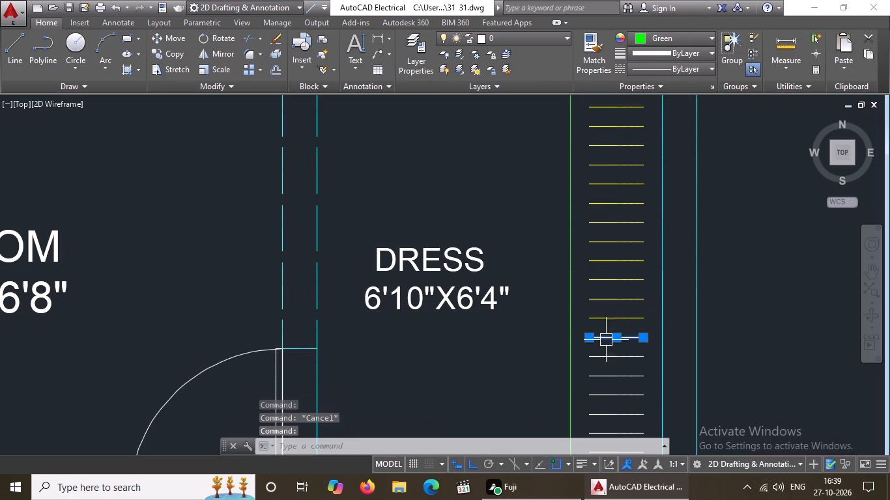
pyautogui.click(685, 36)
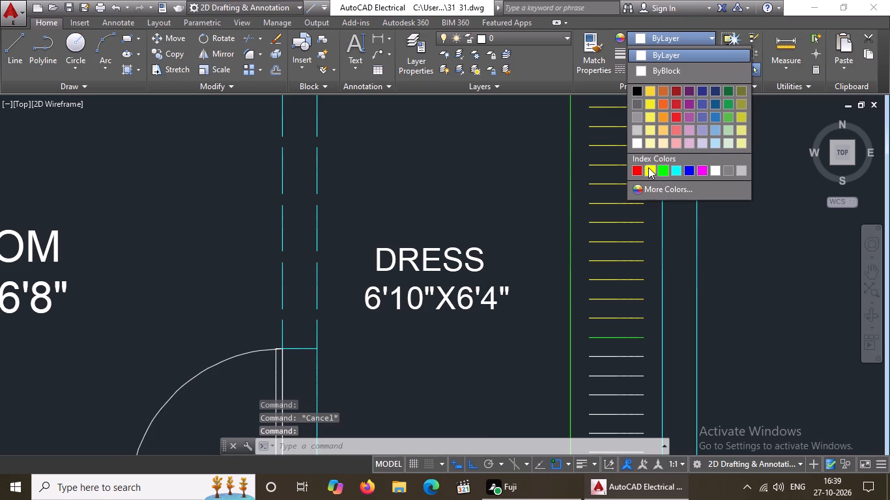
pyautogui.click(649, 167)
pyautogui.press('Escape')
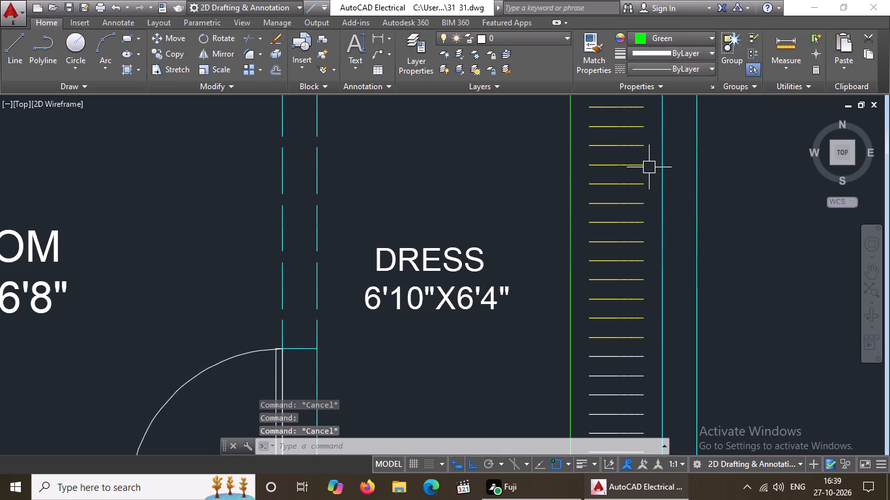
# Change two more white wardrobe lines in the DRESS room to yellow, leaving only the five lowest ones white.
pyautogui.scroll(-1, 648, 165)
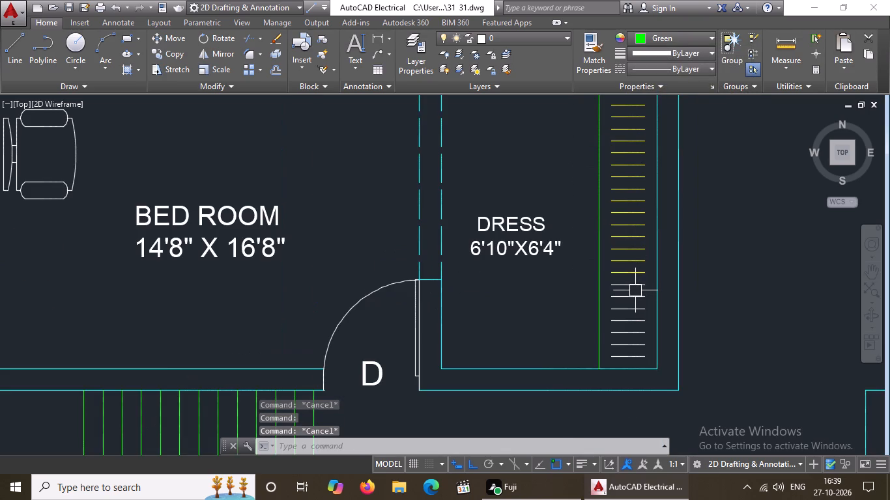
pyautogui.scroll(1, 635, 290)
pyautogui.click(636, 285)
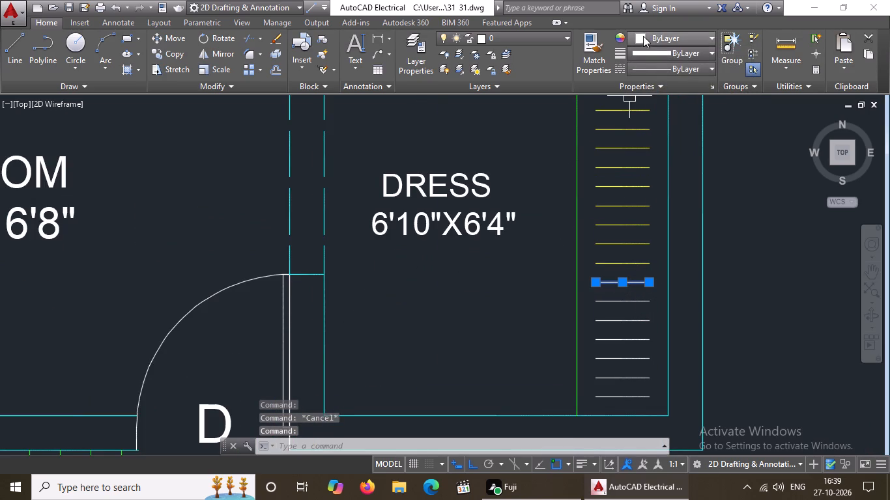
pyautogui.click(644, 35)
pyautogui.click(647, 170)
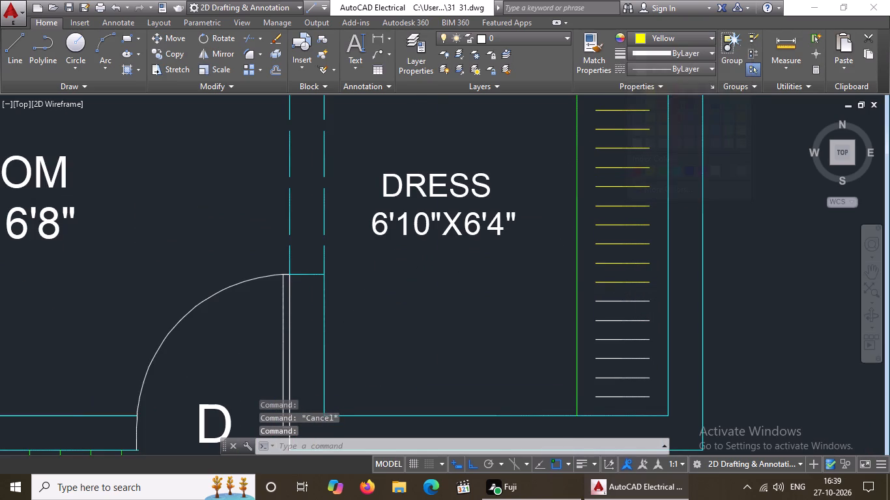
pyautogui.press('Escape')
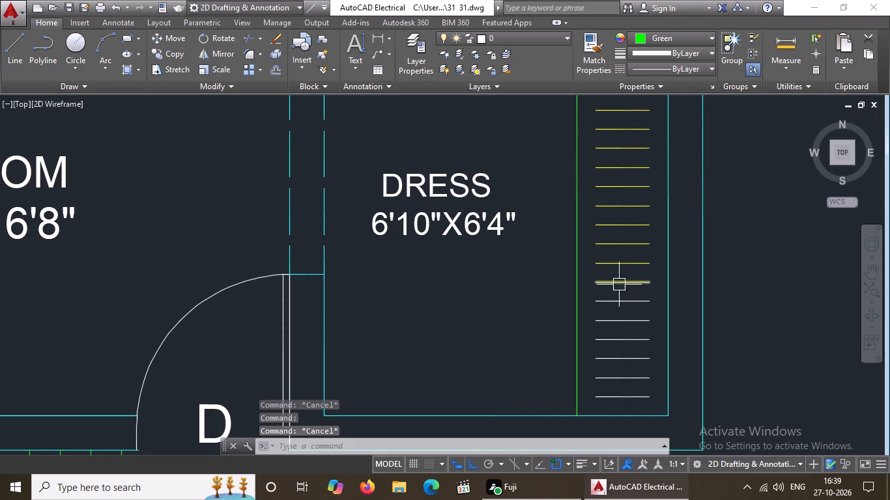
pyautogui.click(627, 305)
pyautogui.click(696, 35)
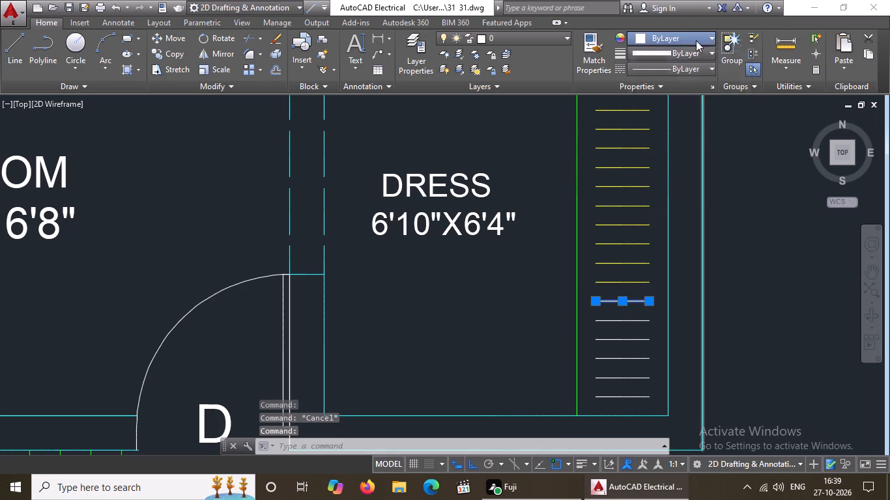
pyautogui.click(650, 170)
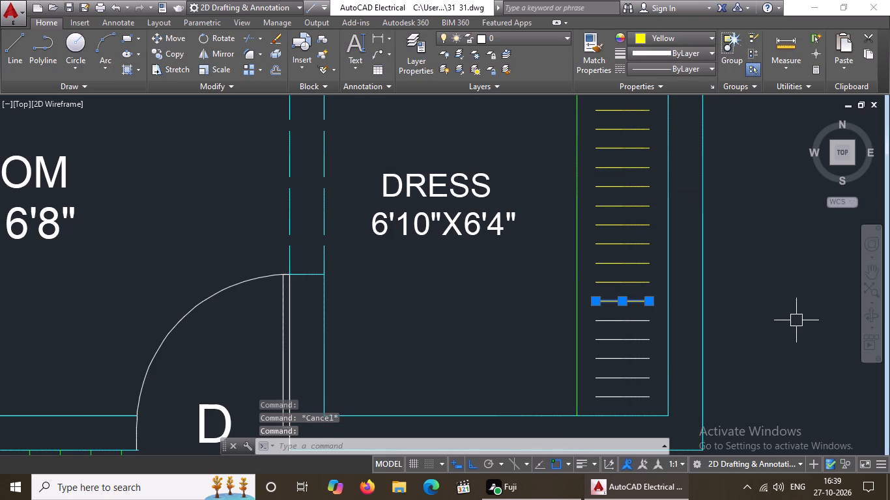
# Change the upper three of the five remaining white lines in the DRESS room wardrobe to yellow.
pyautogui.press('Escape')
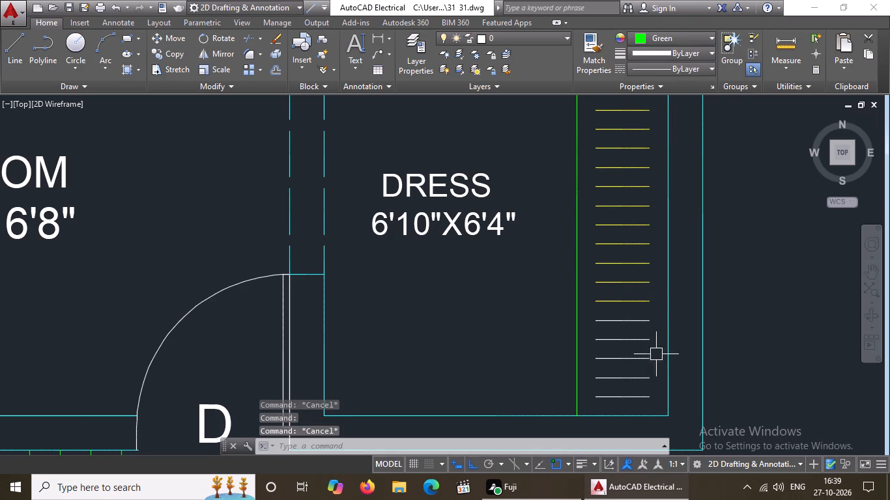
pyautogui.click(634, 316)
pyautogui.click(670, 37)
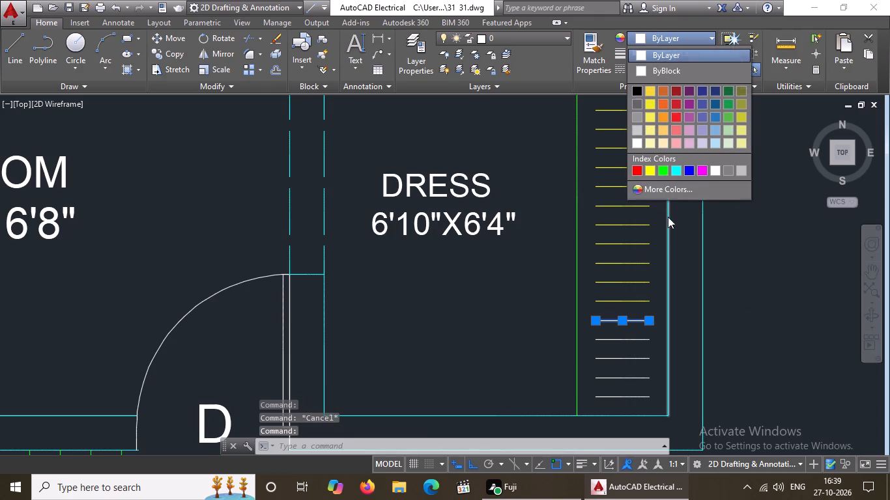
pyautogui.click(649, 170)
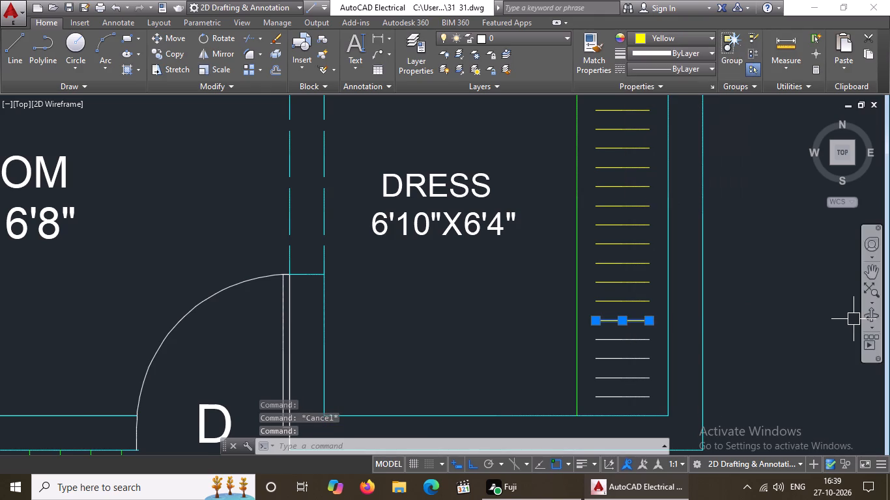
pyautogui.press('Escape')
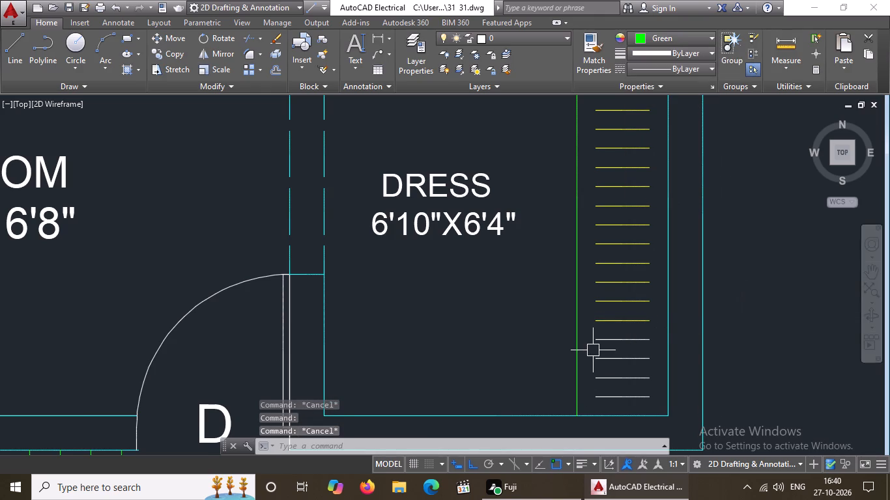
pyautogui.click(610, 342)
pyautogui.click(682, 42)
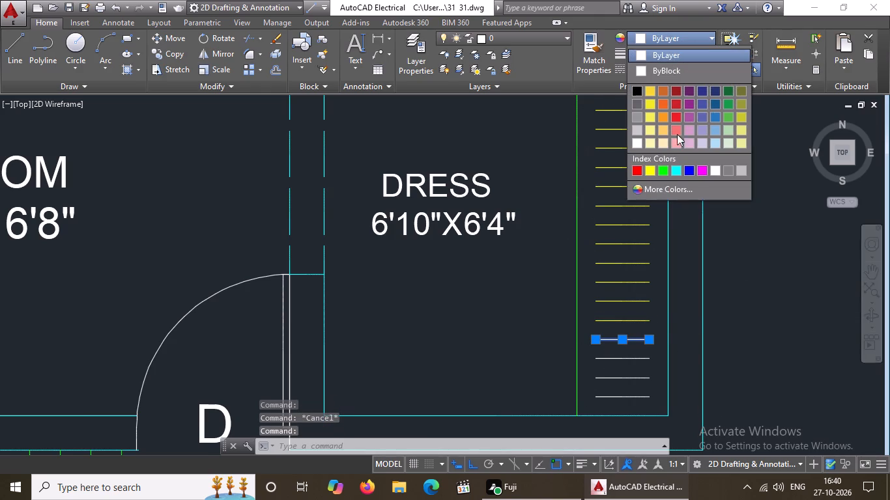
pyautogui.click(649, 167)
pyautogui.press('Escape')
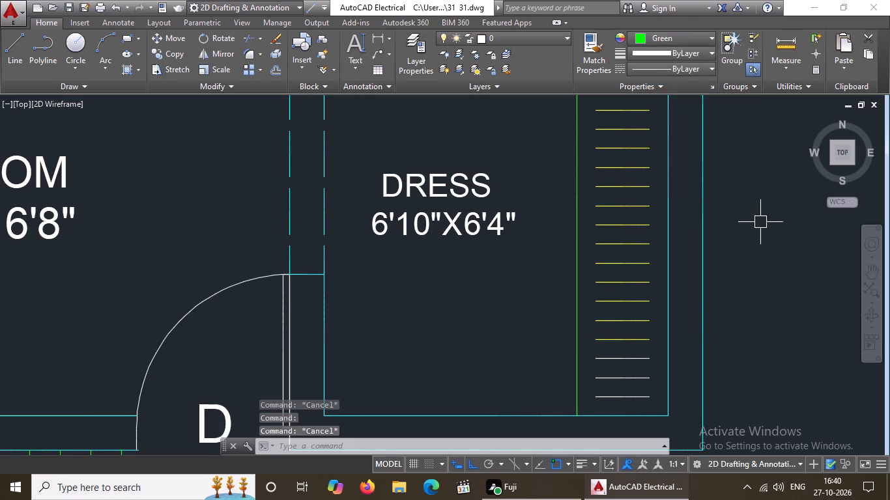
pyautogui.click(622, 361)
pyautogui.click(701, 37)
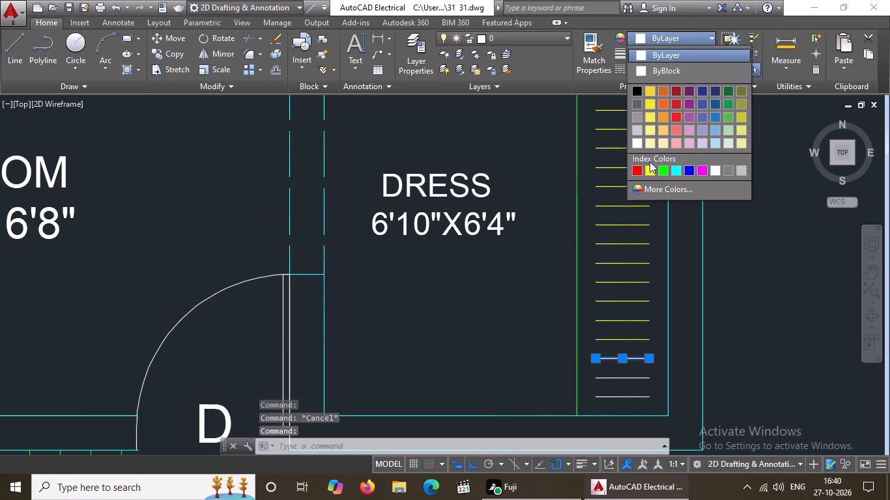
pyautogui.click(650, 170)
pyautogui.press('Escape')
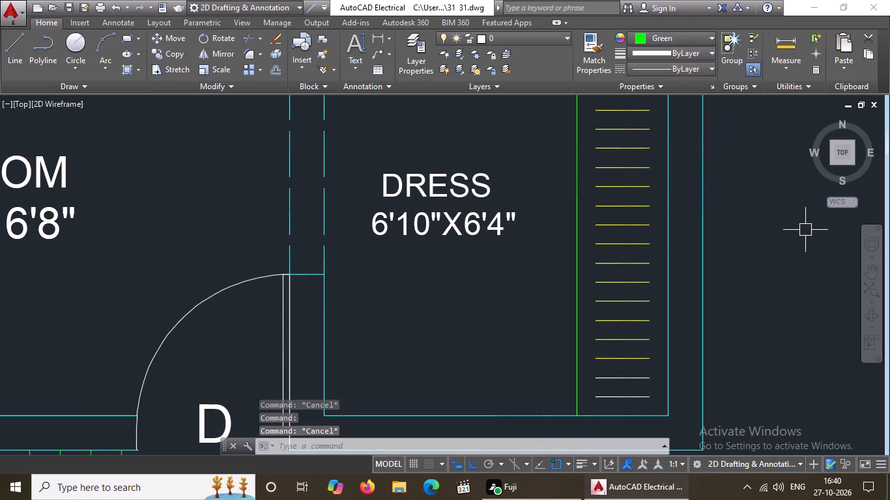
# Change the two lowest white lines in the DRESS room wardrobe to yellow.
pyautogui.click(620, 376)
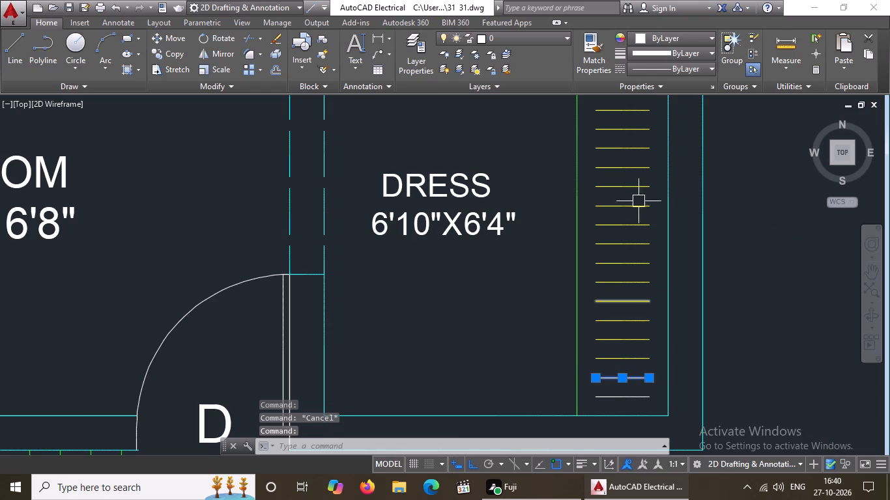
pyautogui.click(670, 42)
pyautogui.click(652, 169)
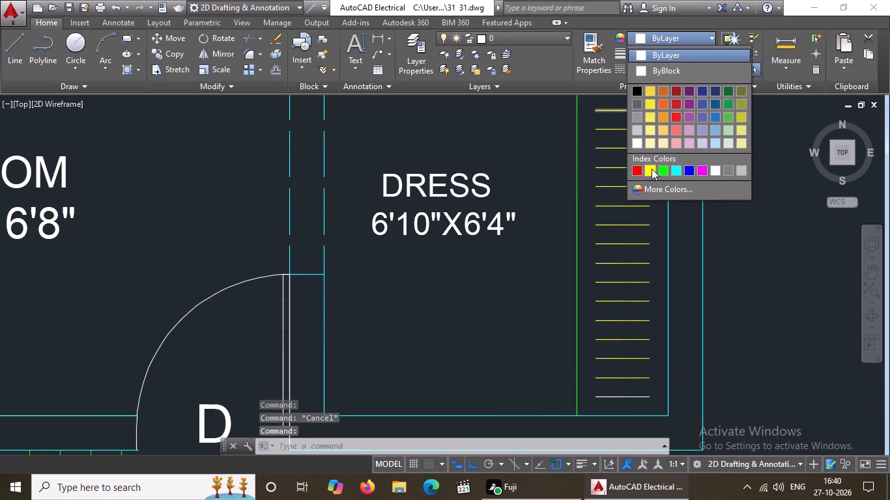
pyautogui.press('Escape')
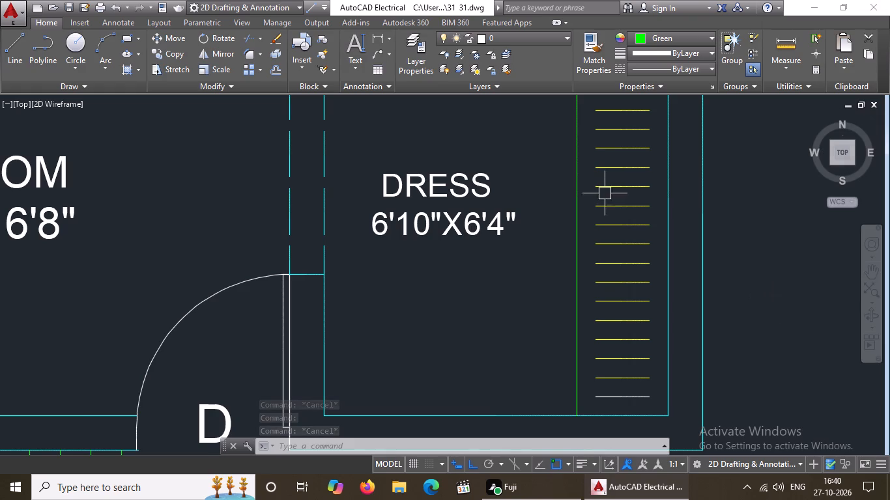
pyautogui.click(628, 394)
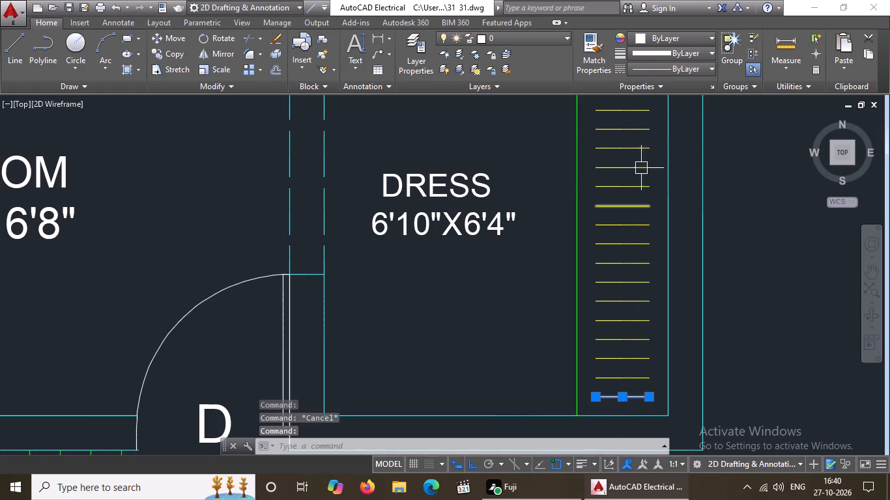
pyautogui.click(690, 38)
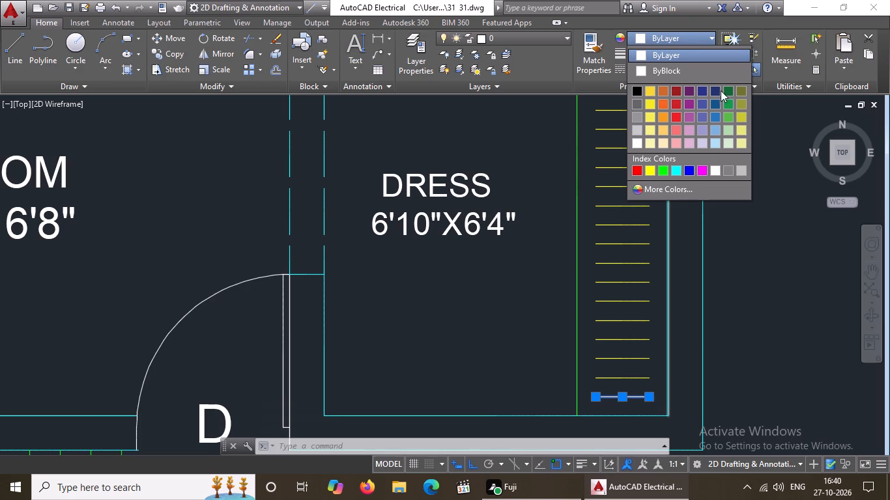
pyautogui.click(649, 169)
pyautogui.press('Escape')
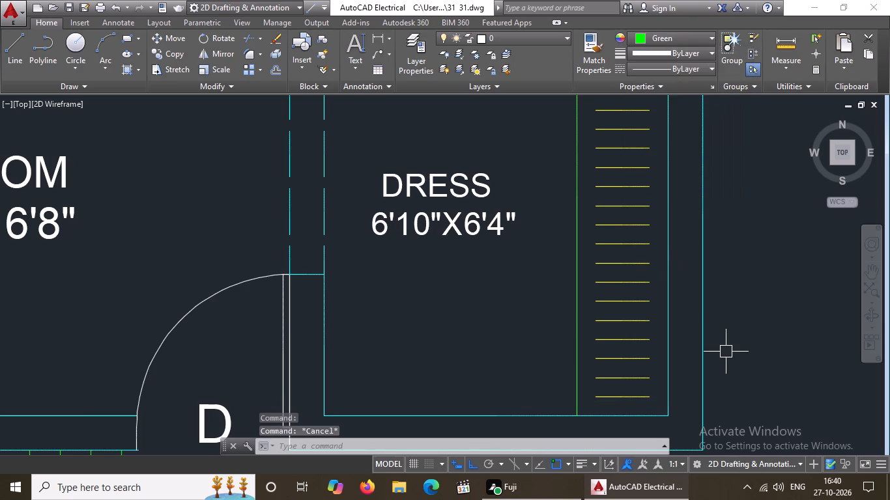
# Review the recoloured Ground Floor Plan as a whole alongside the Column Footing Plan.
pyautogui.scroll(-5, 725, 352)
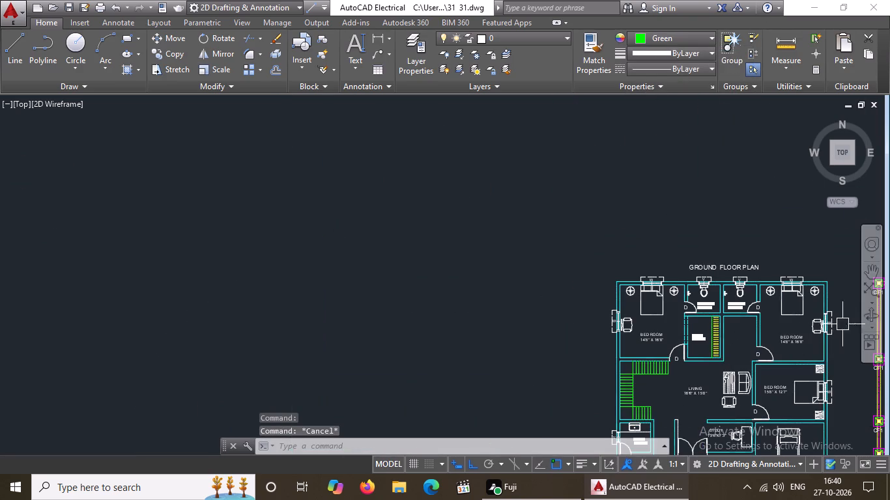
pyautogui.scroll(-9, 777, 303)
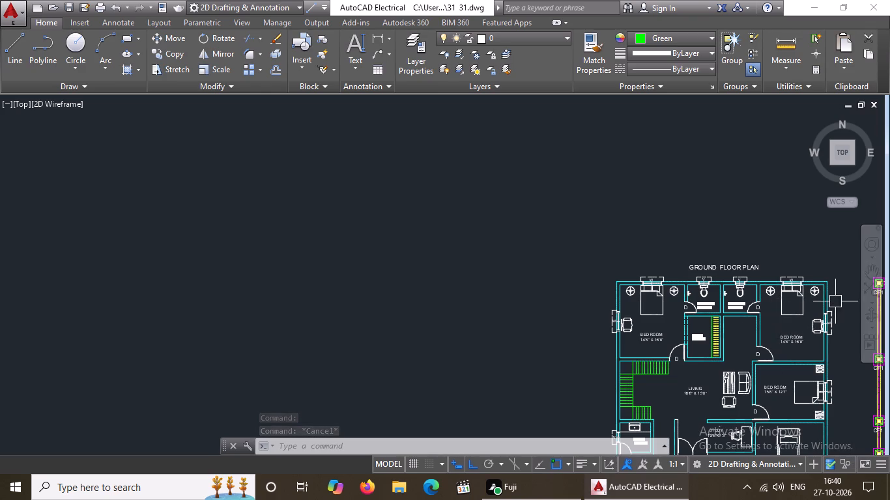
pyautogui.moveTo(692, 298); pyautogui.dragTo(504, 225, button='middle')
pyautogui.scroll(-2, 490, 251)
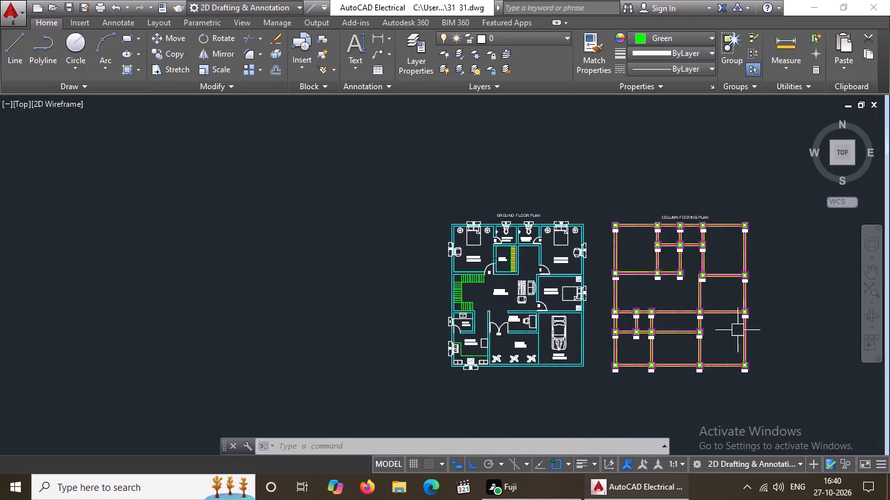
pyautogui.scroll(1, 743, 330)
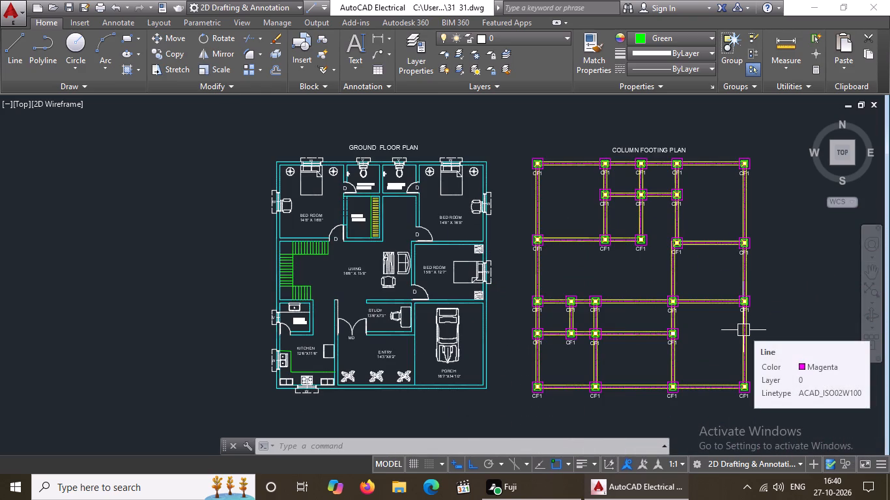
pyautogui.press('Escape')
pyautogui.press('Escape')
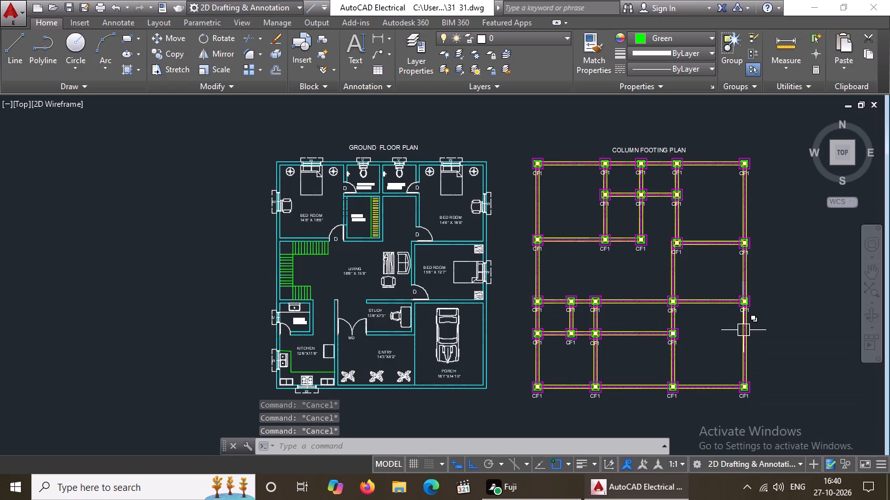
pyautogui.scroll(2, 318, 406)
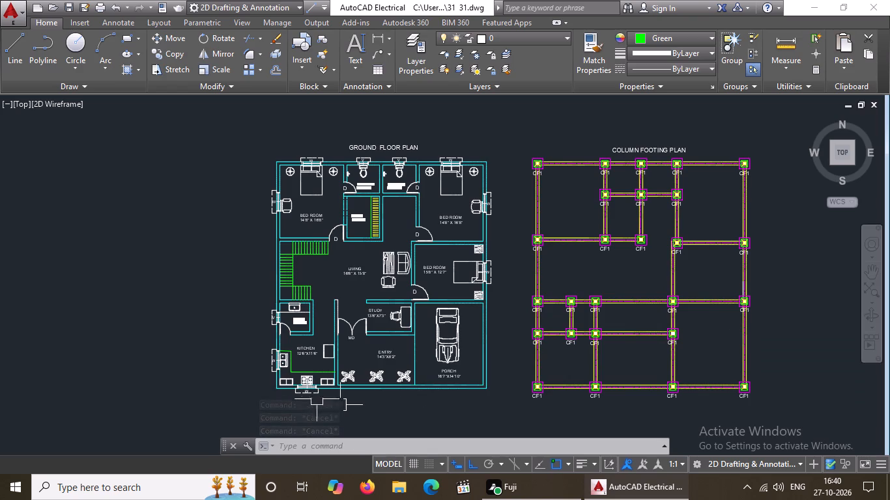
# With Ortho off, copy a CF1 label to just below the first bottom beam of the Column Footing Plan, between its two leftmost footings.
pyautogui.scroll(2, 304, 395)
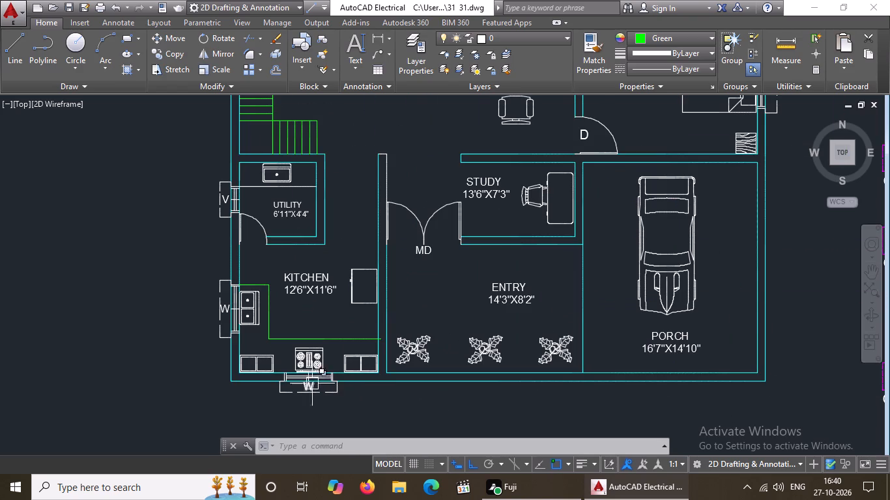
pyautogui.scroll(3, 312, 383)
pyautogui.scroll(-4, 313, 382)
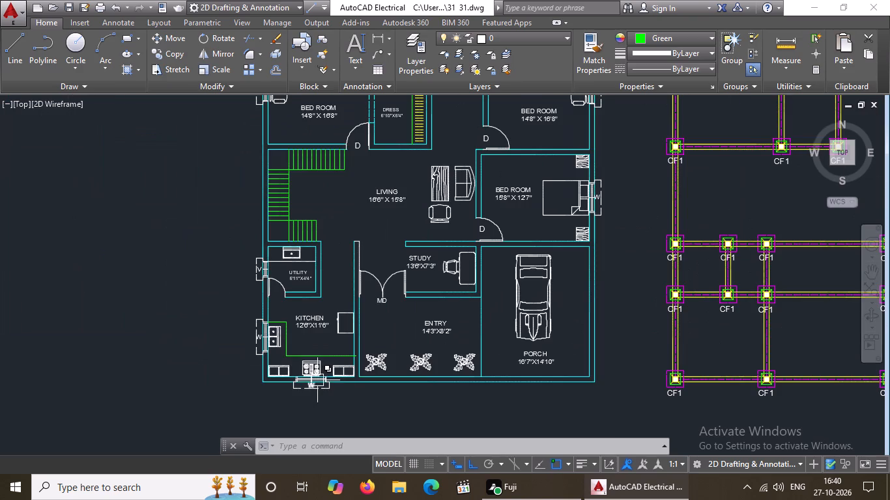
pyautogui.scroll(-1, 319, 380)
pyautogui.scroll(1, 636, 407)
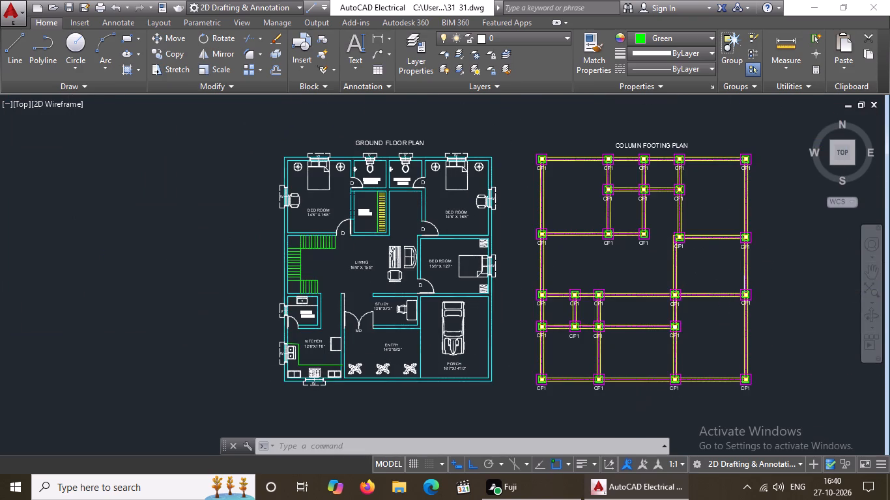
pyautogui.scroll(1, 636, 407)
pyautogui.scroll(2, 577, 369)
pyautogui.click(466, 350)
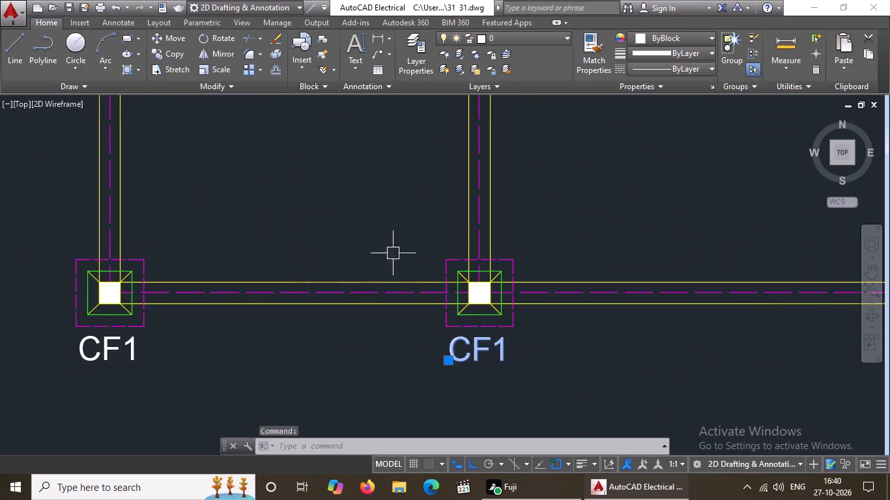
pyautogui.click(172, 52)
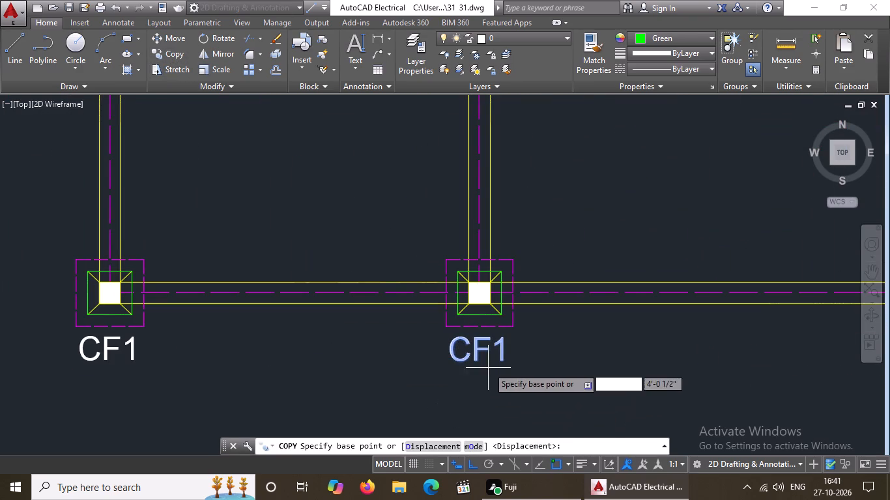
pyautogui.click(485, 354)
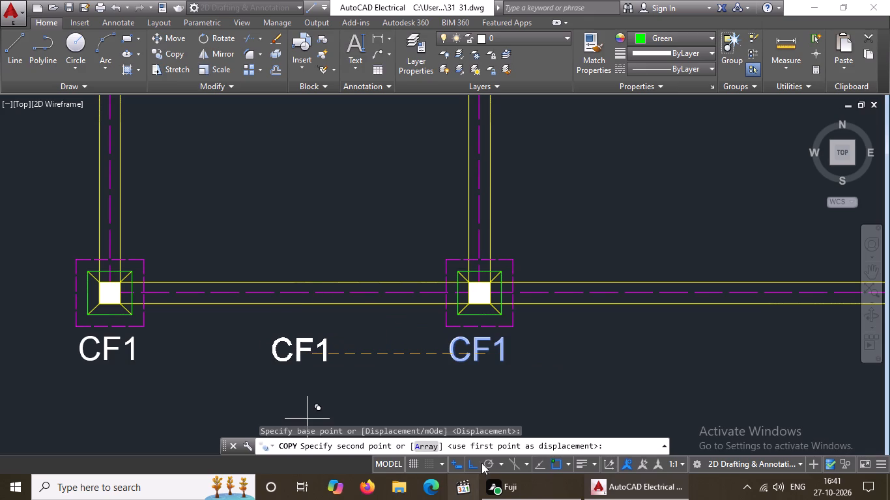
pyautogui.click(472, 462)
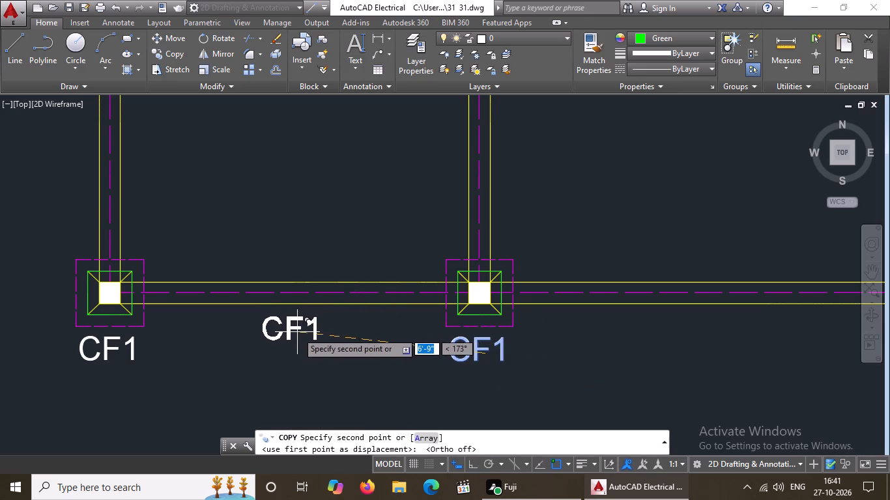
pyautogui.click(297, 331)
pyautogui.press('Escape')
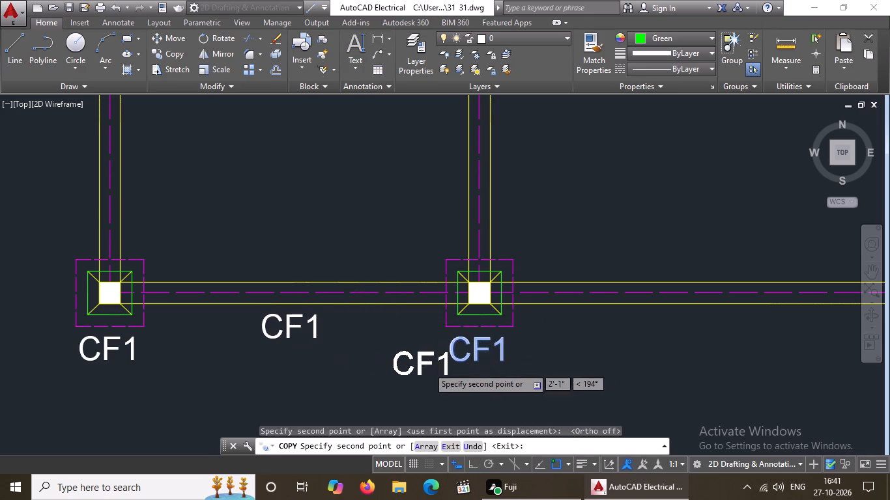
pyautogui.press('Escape')
# Change the text of the copied label below the first bottom beam to BF1.
pyautogui.doubleClick(311, 331)
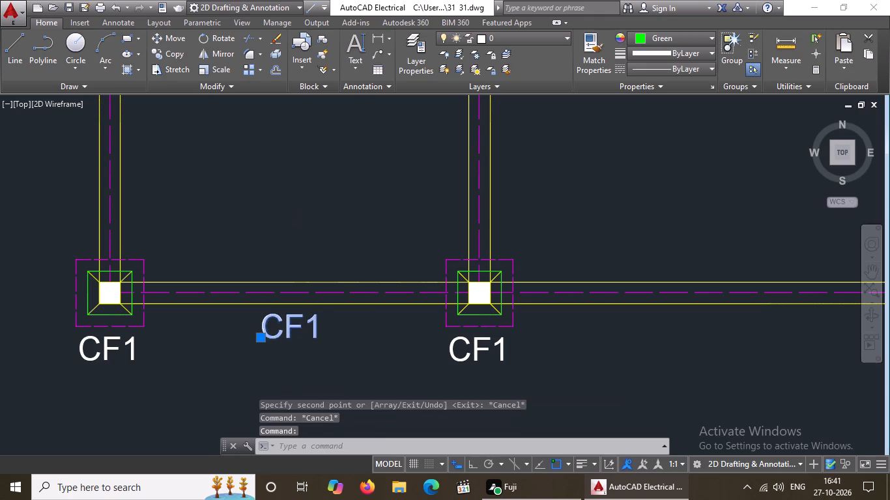
pyautogui.press('BackSpace')
pyautogui.press('BackSpace')
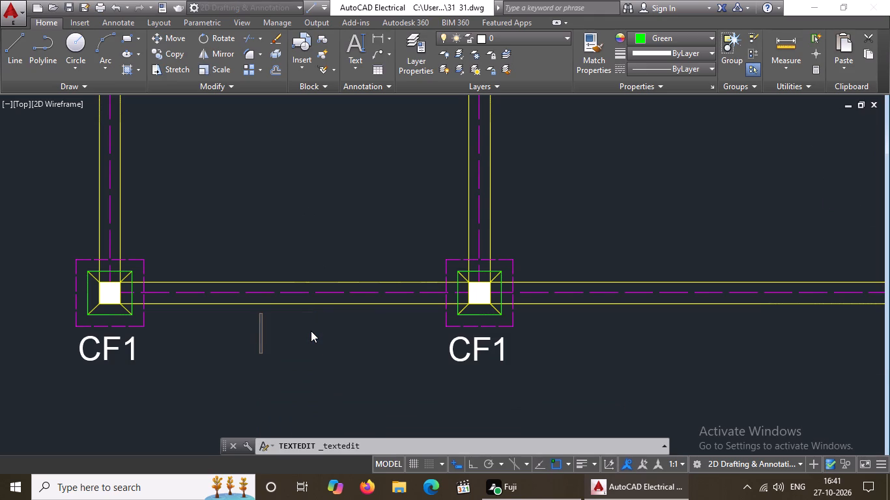
pyautogui.write('BF1')
pyautogui.click(401, 364)
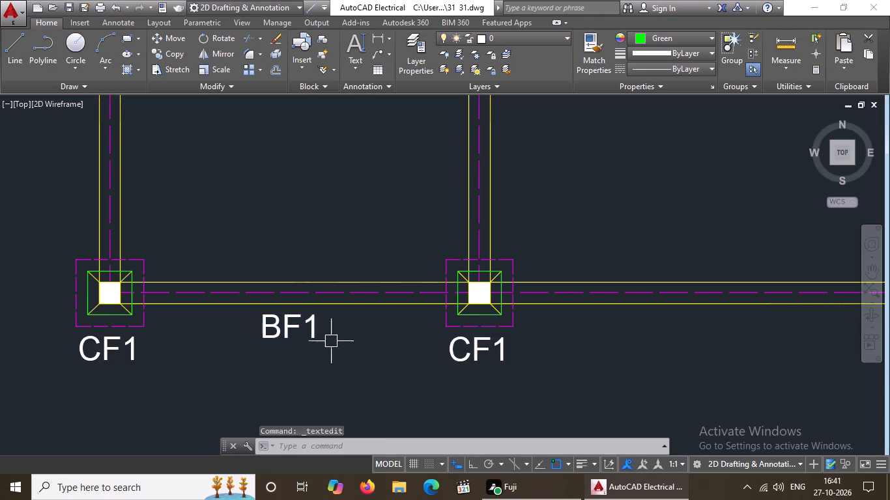
# Copy the BF1 label below the other two beam spans along the bottom edge of the Column Footing Plan.
pyautogui.click(300, 330)
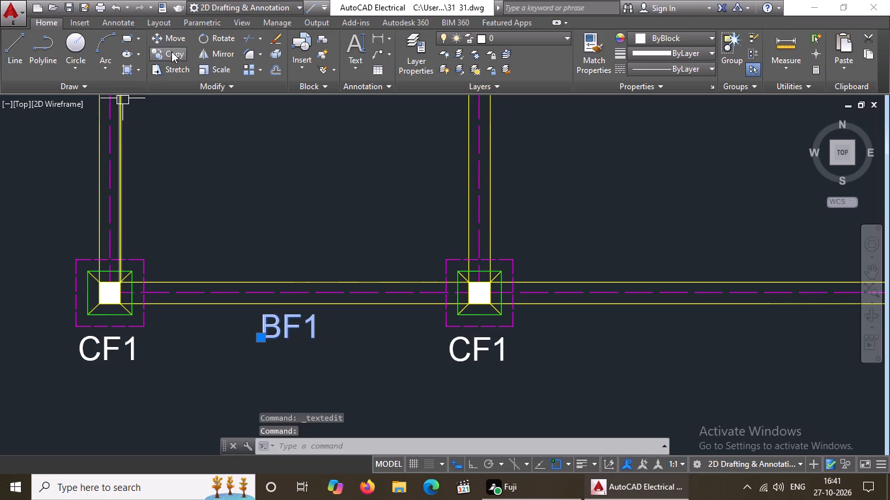
pyautogui.click(171, 51)
pyautogui.click(286, 326)
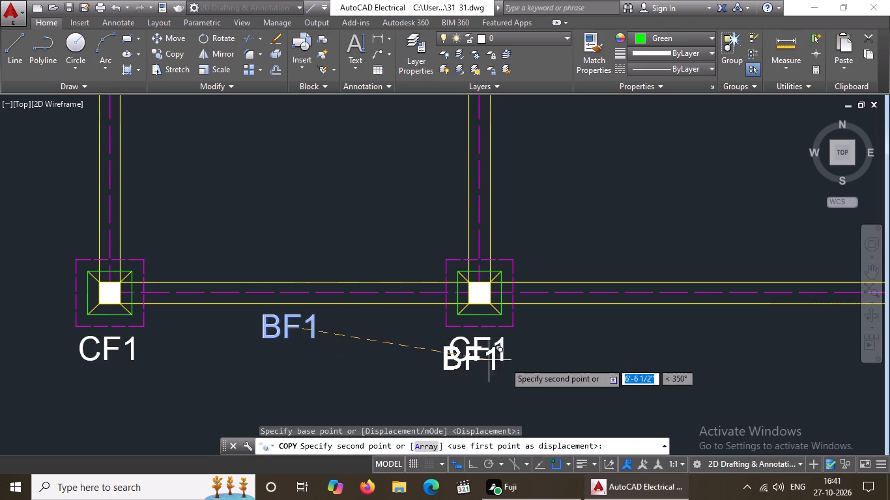
pyautogui.scroll(-3, 539, 354)
pyautogui.scroll(3, 579, 351)
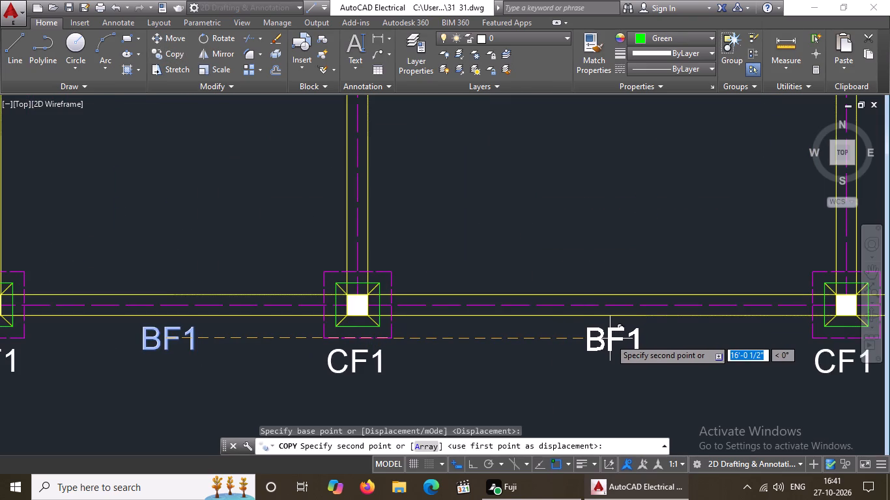
pyautogui.click(610, 339)
pyautogui.scroll(-4, 610, 339)
pyautogui.scroll(-3, 755, 341)
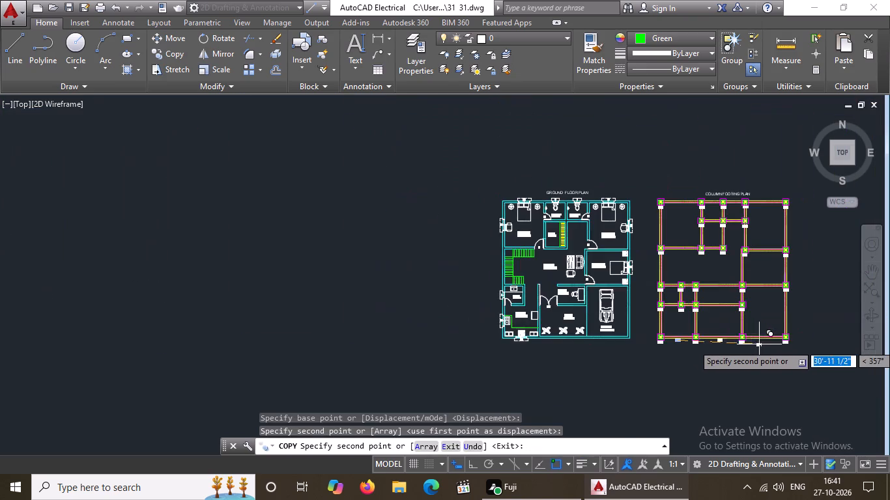
pyautogui.scroll(6, 759, 343)
pyautogui.scroll(-4, 757, 338)
pyautogui.scroll(3, 796, 339)
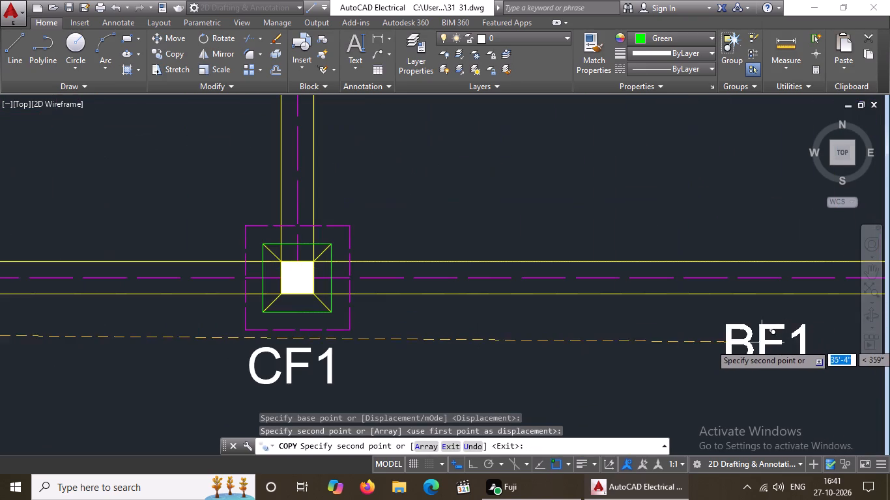
pyautogui.click(711, 332)
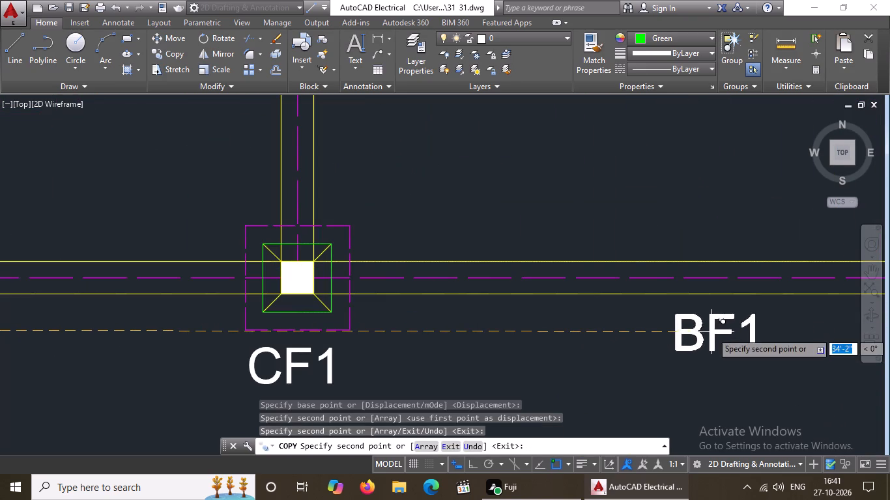
# Place BF1 copies beside the four vertical beams rising from the bottom row of footings, including the outer right one.
pyautogui.scroll(-5, 711, 332)
pyautogui.scroll(-1, 702, 393)
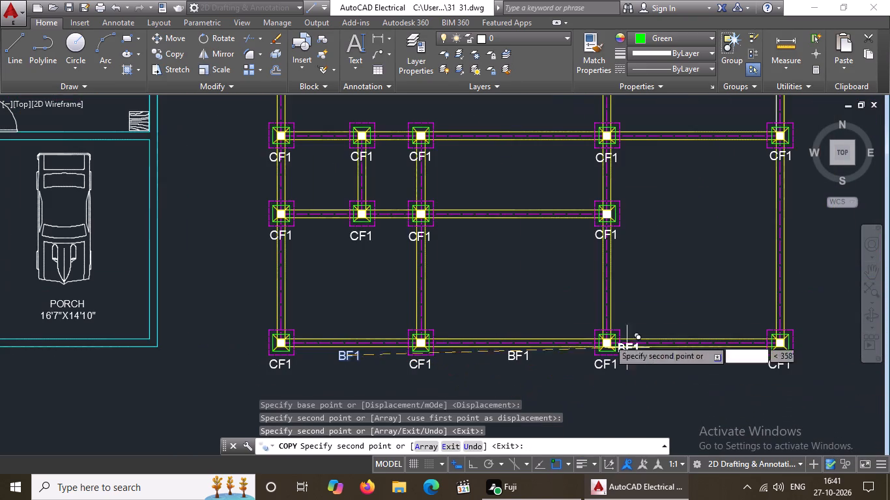
pyautogui.click(299, 277)
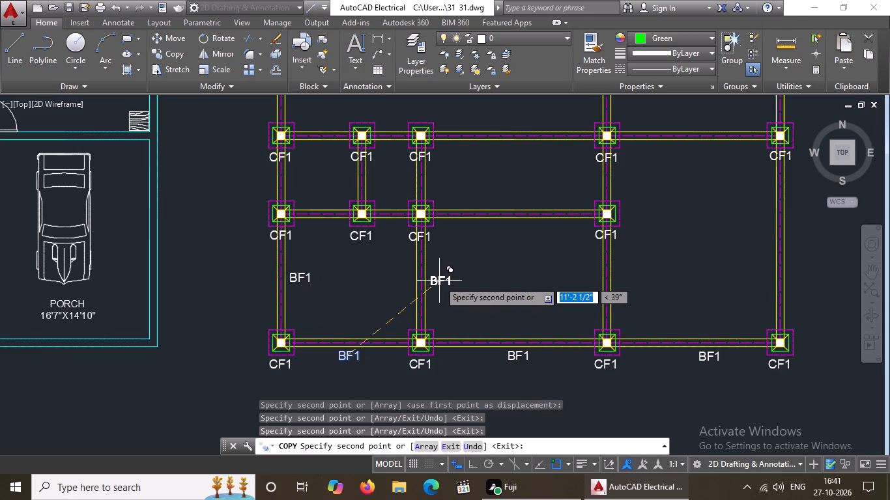
pyautogui.click(439, 279)
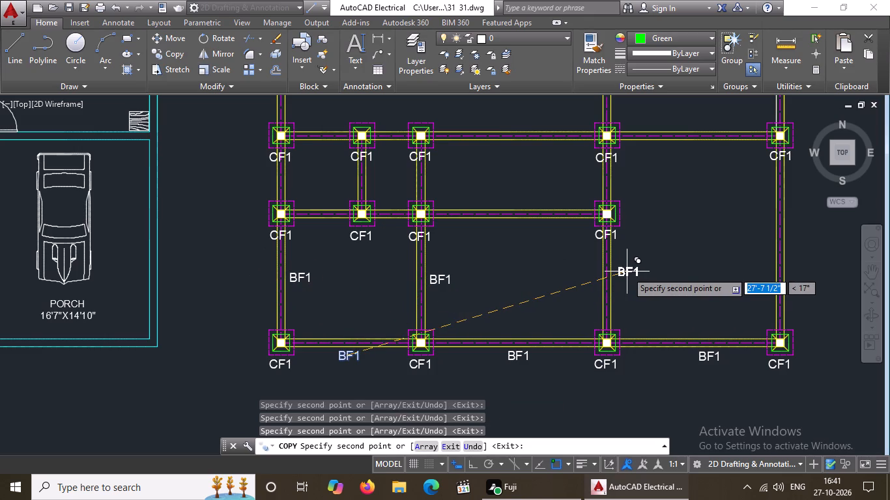
pyautogui.click(627, 271)
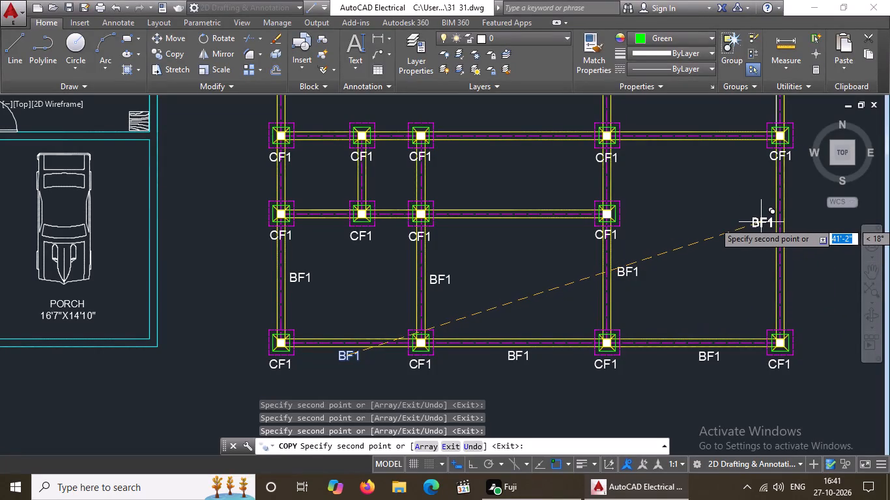
pyautogui.click(758, 226)
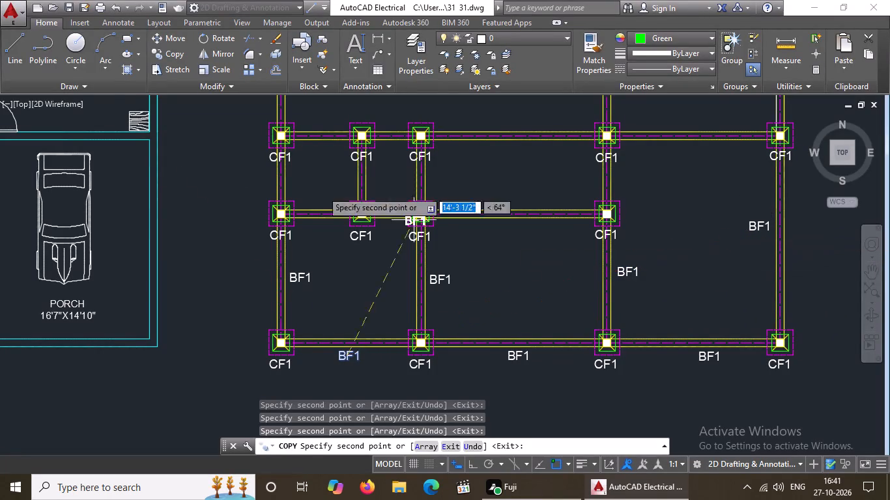
# Place BF1 copies beside the four short vertical beams between the second and third footing rows from the bottom.
pyautogui.click(299, 182)
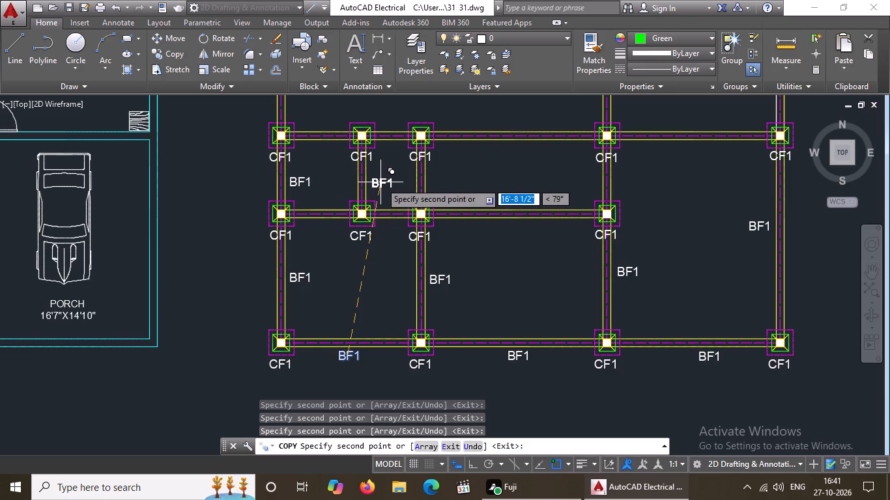
pyautogui.click(380, 182)
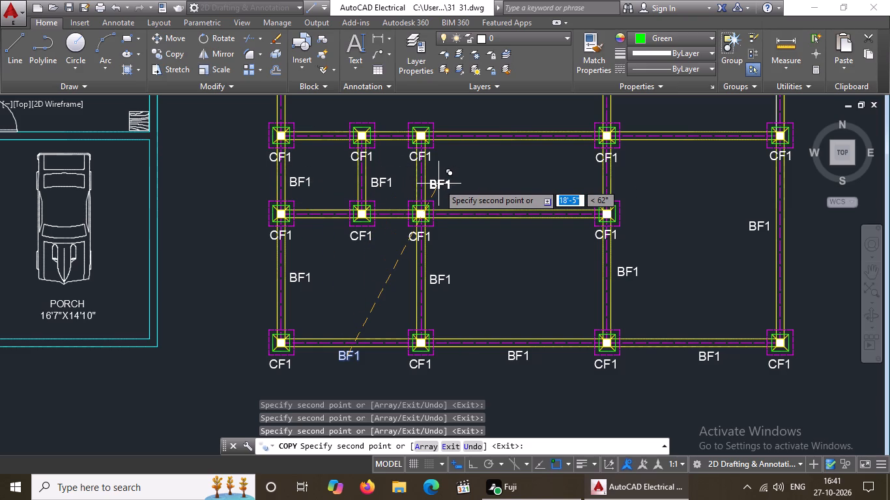
pyautogui.click(441, 182)
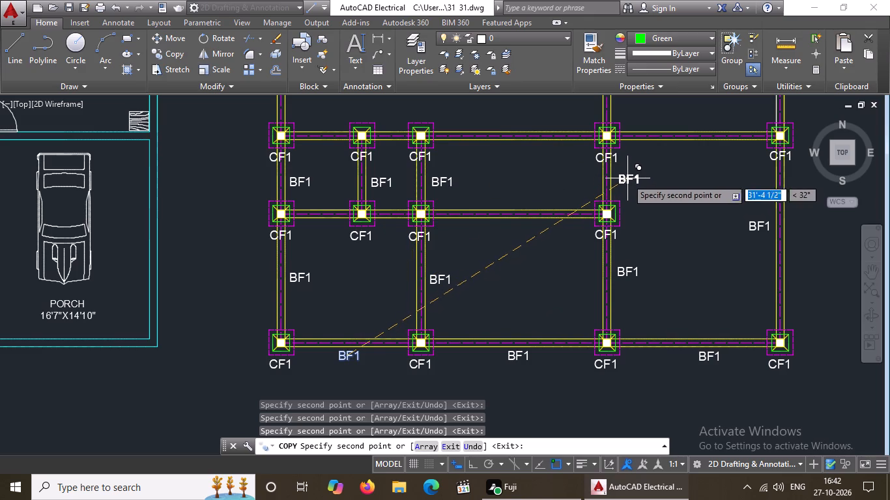
pyautogui.click(626, 178)
# Place three BF1 copies above the horizontal beam of the third footing row: over its left span, long middle span and right span.
pyautogui.scroll(-3, 646, 174)
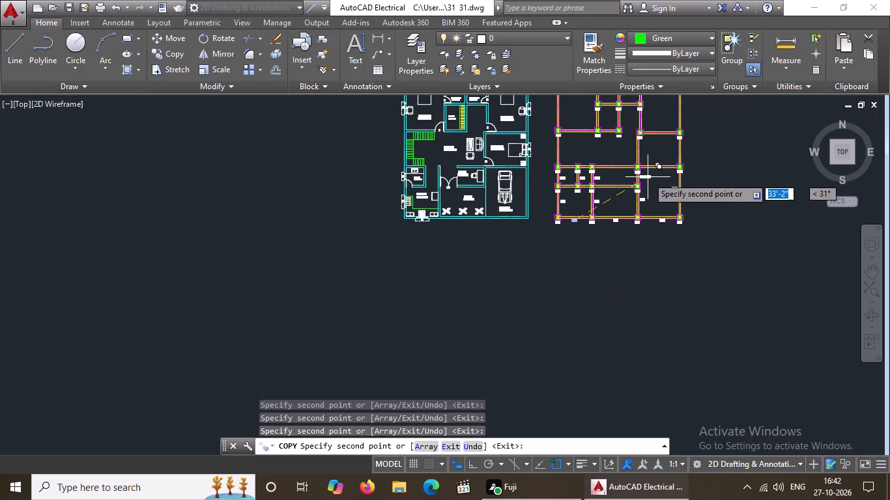
pyautogui.scroll(3, 601, 161)
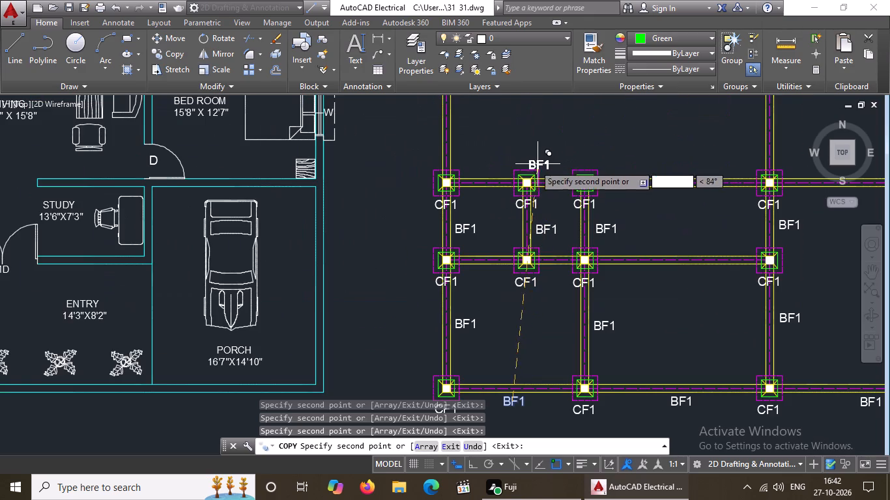
pyautogui.click(489, 167)
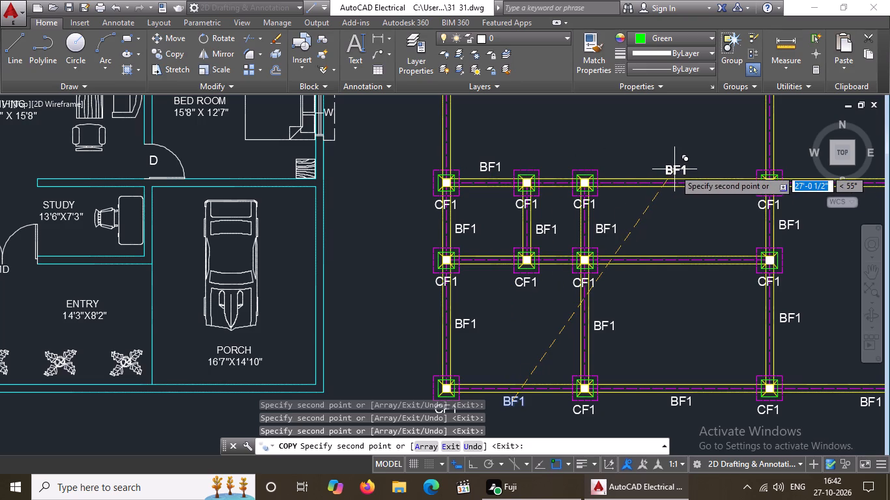
pyautogui.click(676, 168)
pyautogui.scroll(-3, 672, 169)
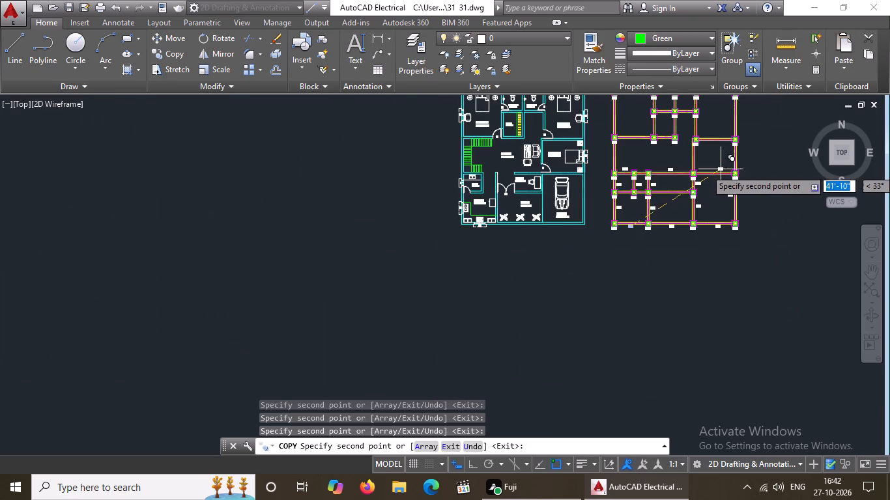
pyautogui.scroll(4, 721, 169)
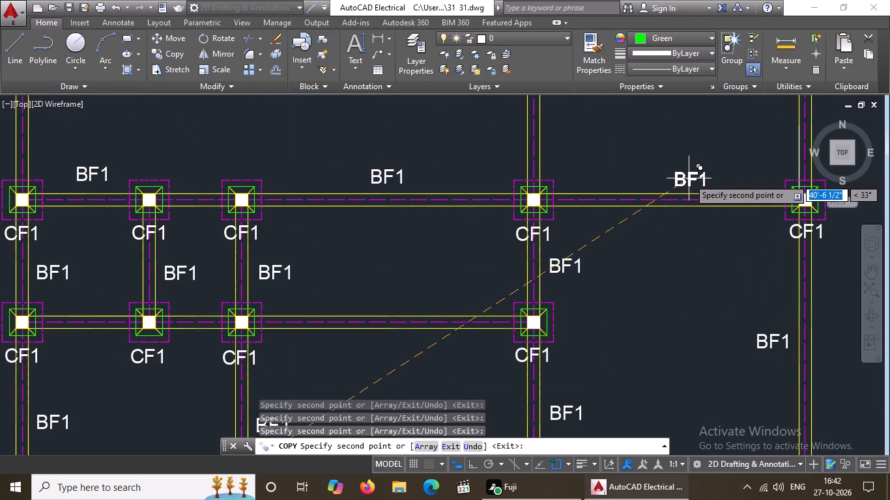
pyautogui.click(679, 176)
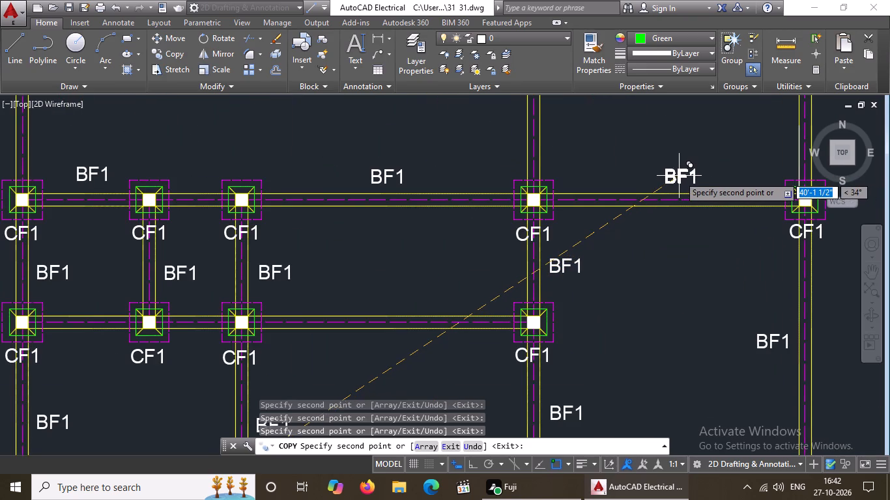
# Place BF1 copies beside the outer left and right beams between the third and fourth footing rows, and below the fourth row's three horizontal spans.
pyautogui.scroll(-3, 657, 182)
pyautogui.scroll(2, 517, 158)
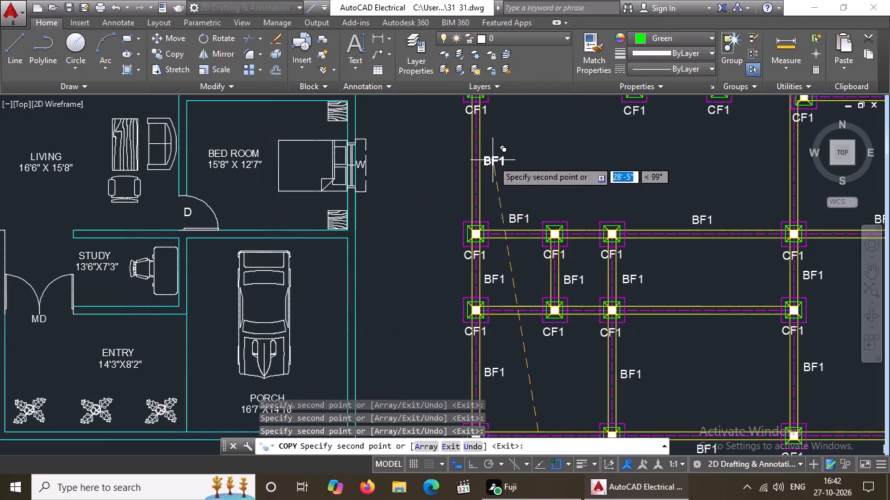
pyautogui.click(495, 159)
pyautogui.scroll(-2, 504, 156)
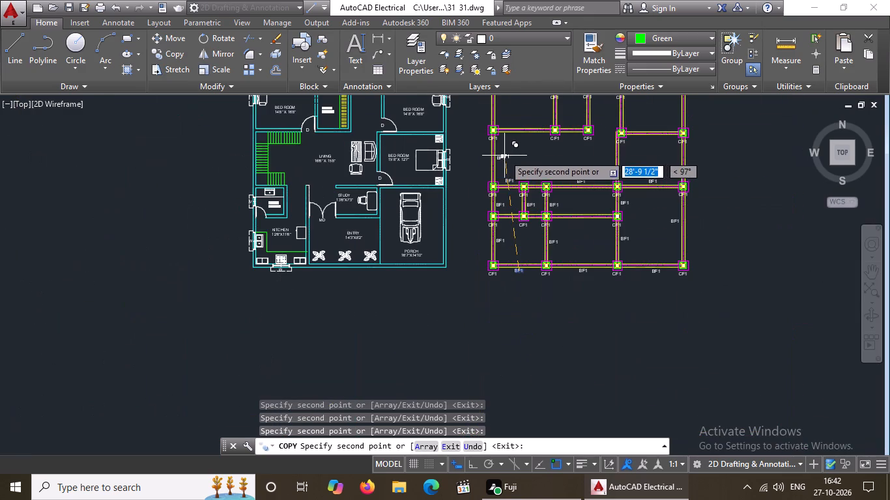
pyautogui.scroll(2, 521, 139)
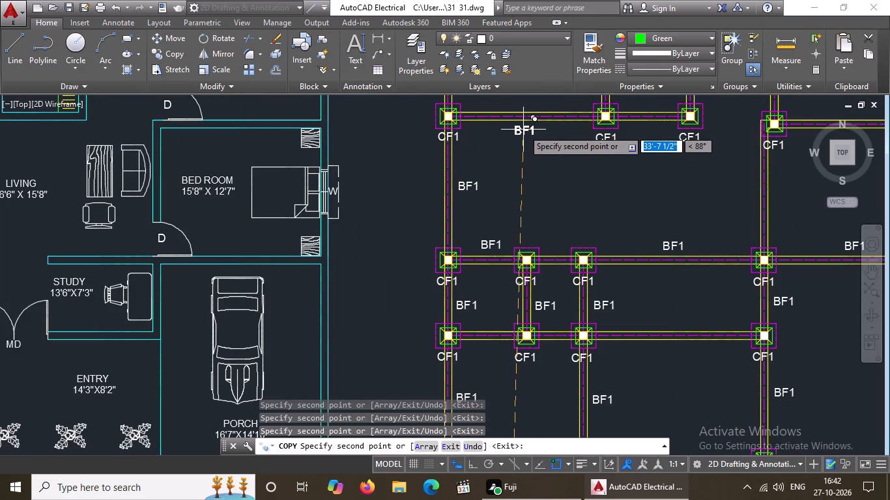
pyautogui.click(527, 129)
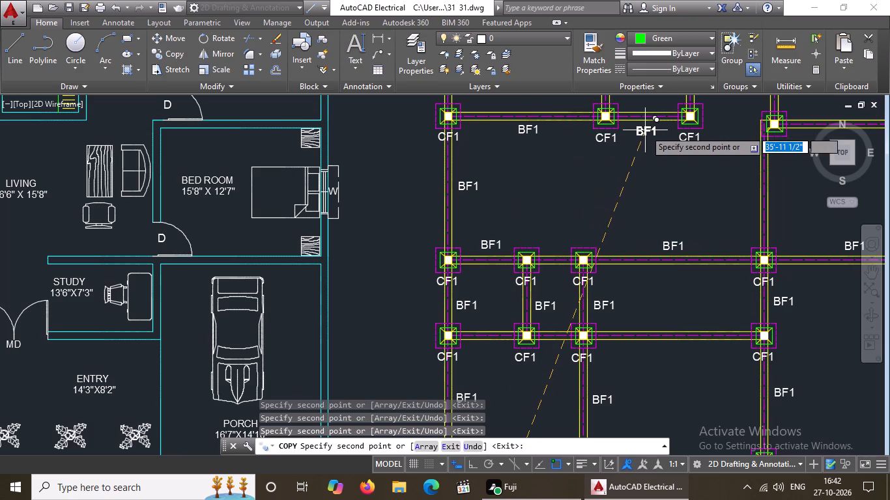
pyautogui.click(648, 130)
pyautogui.scroll(-2, 601, 145)
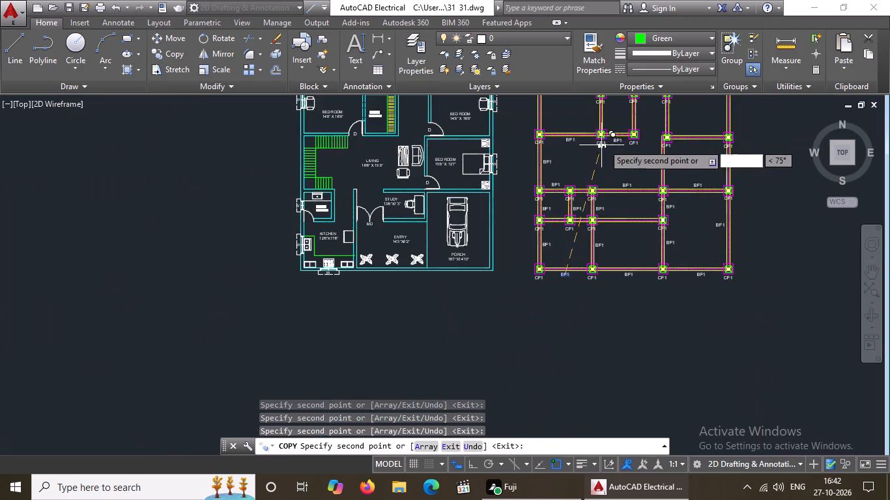
pyautogui.scroll(2, 695, 145)
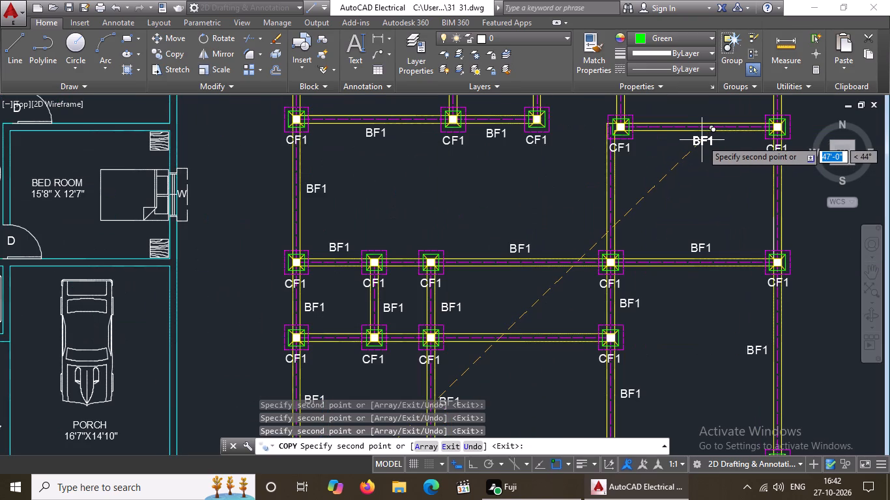
pyautogui.click(702, 140)
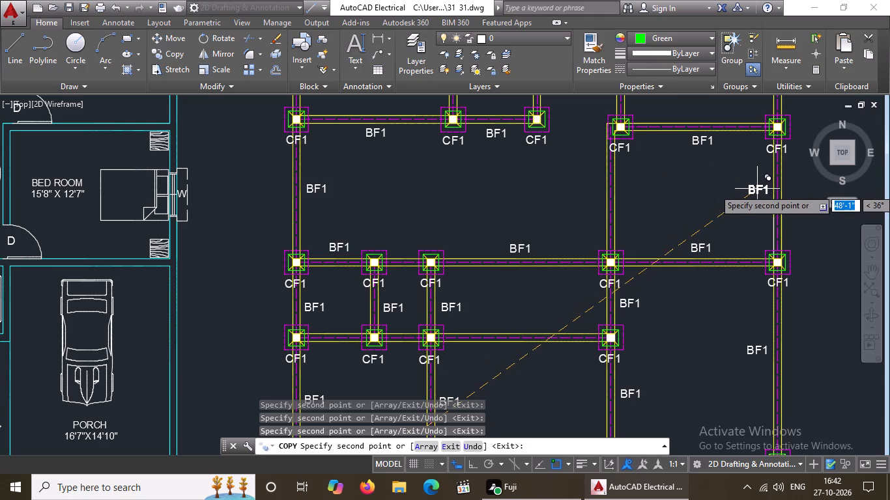
pyautogui.click(757, 189)
# Place BF1 copies beside the five vertical beams rising from the fourth footing row, including the outer left and outer right ones.
pyautogui.scroll(-2, 689, 268)
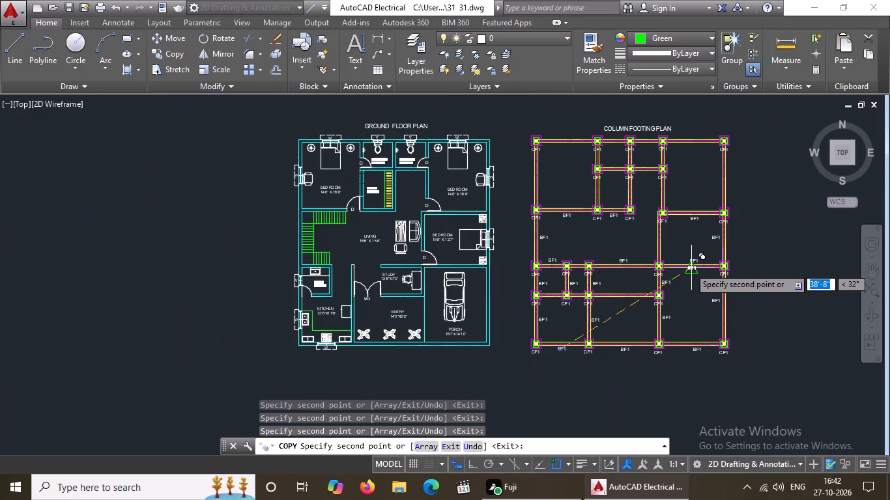
pyautogui.scroll(2, 554, 167)
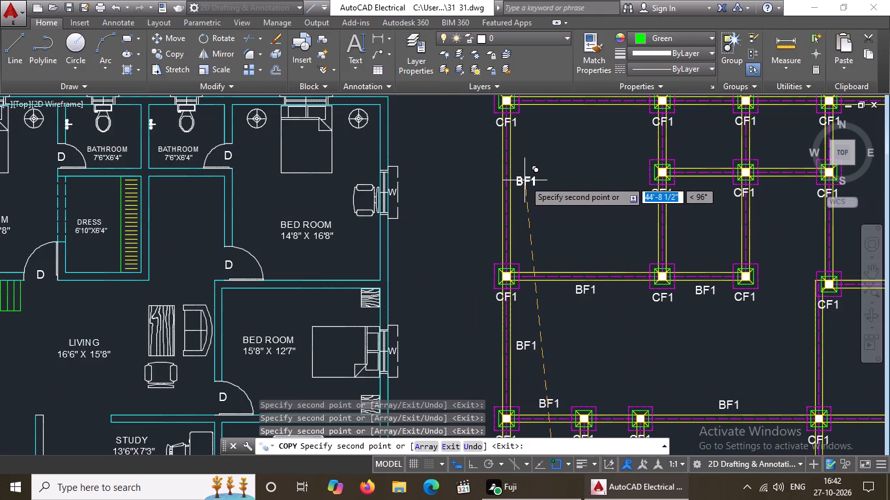
pyautogui.click(524, 180)
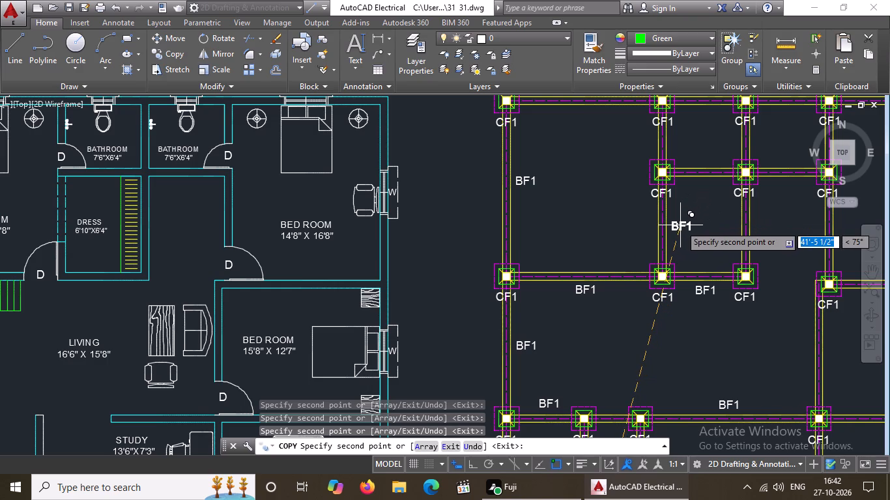
pyautogui.click(680, 225)
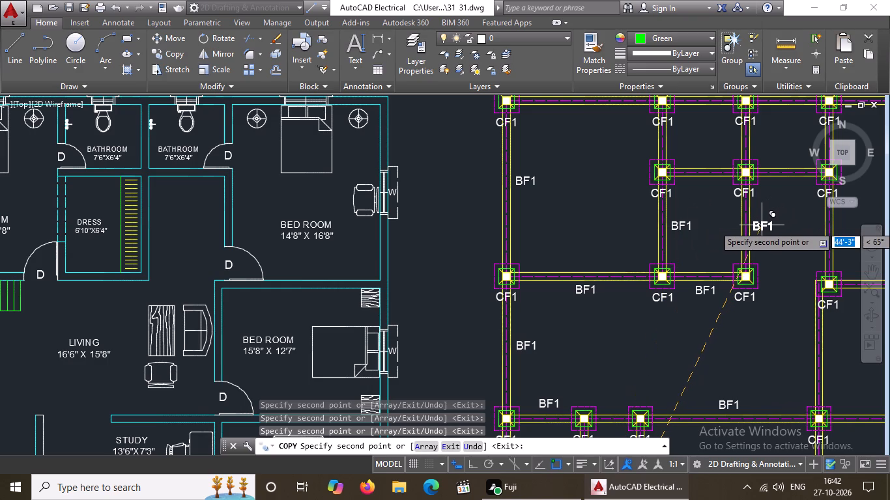
pyautogui.click(764, 222)
pyautogui.scroll(-3, 766, 217)
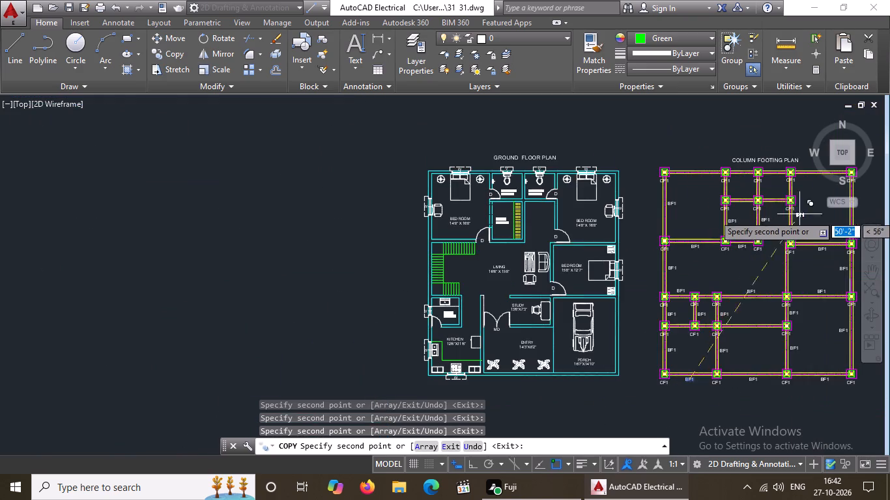
pyautogui.scroll(3, 814, 216)
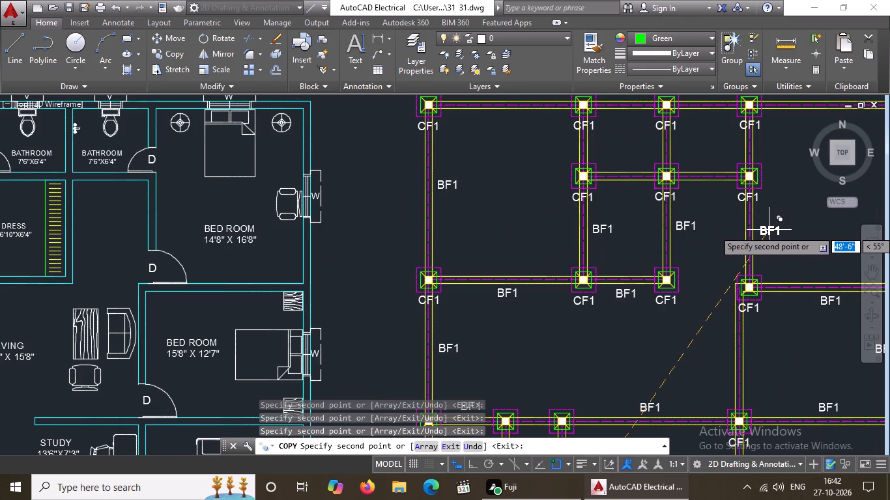
pyautogui.click(768, 230)
pyautogui.scroll(-3, 718, 232)
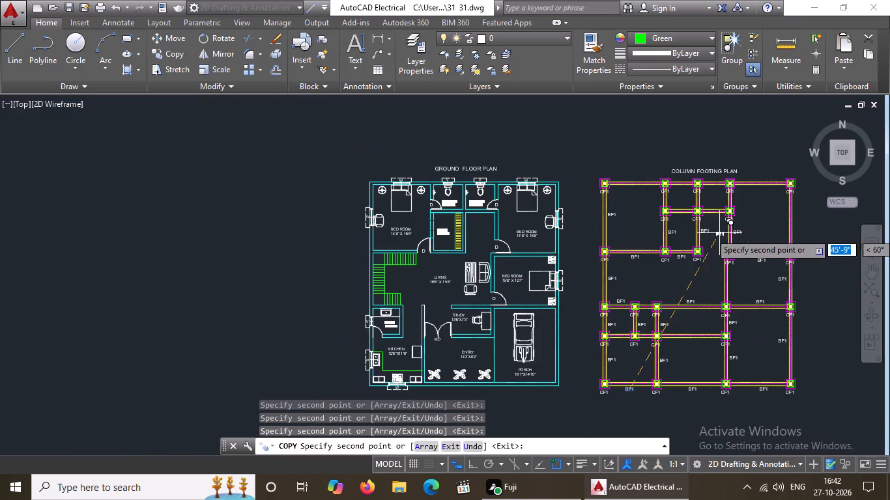
pyautogui.scroll(3, 789, 232)
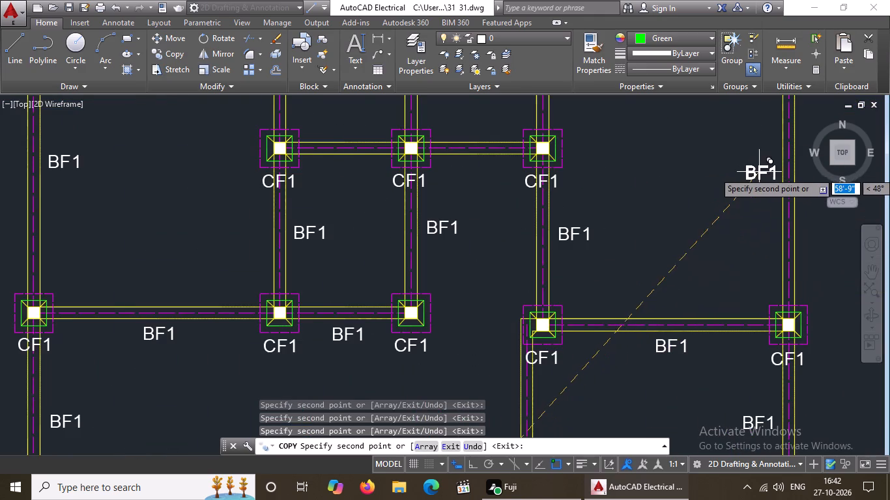
pyautogui.scroll(-2, 759, 174)
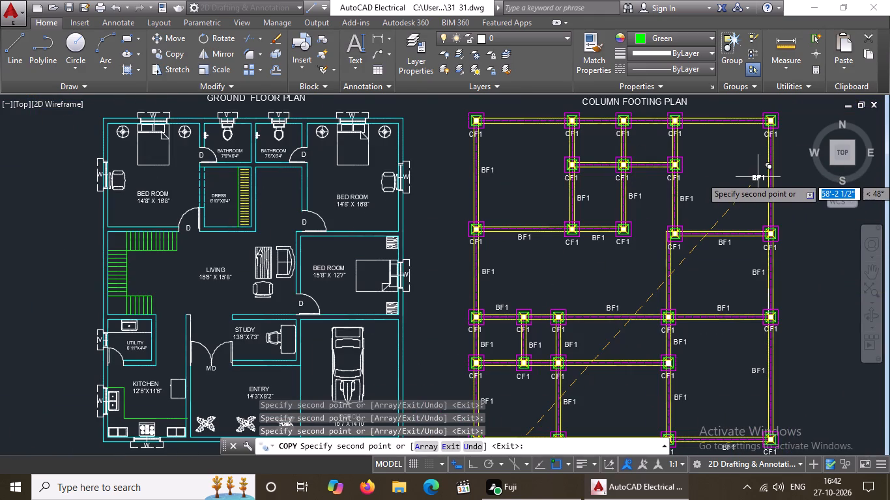
pyautogui.click(759, 178)
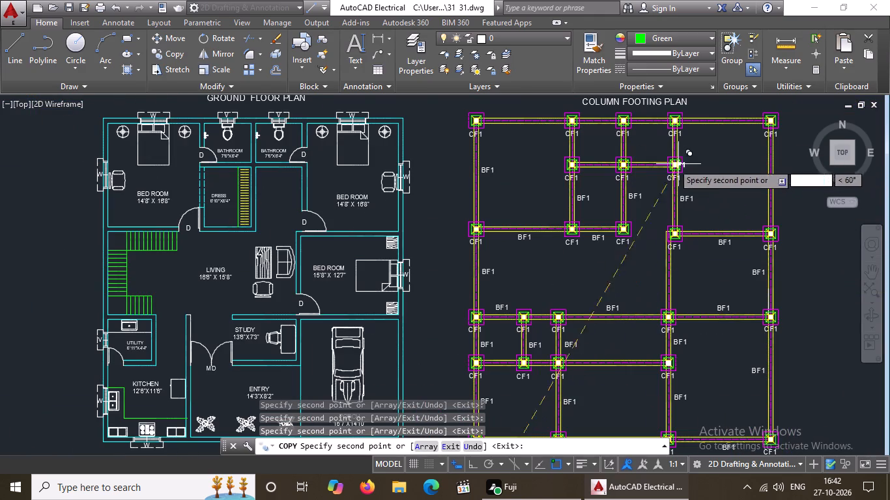
# Place four BF1 copies below the horizontal beam spans along the top edge of the Column Footing Plan and finish copying.
pyautogui.scroll(1, 515, 132)
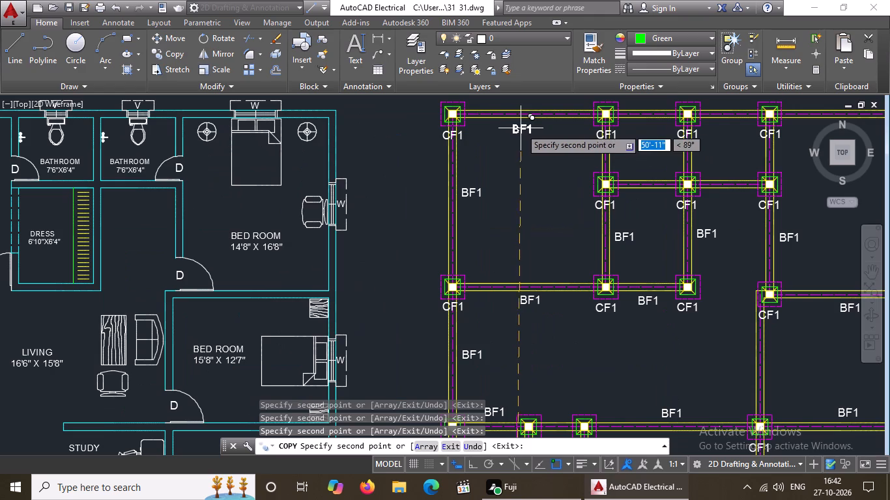
pyautogui.click(528, 126)
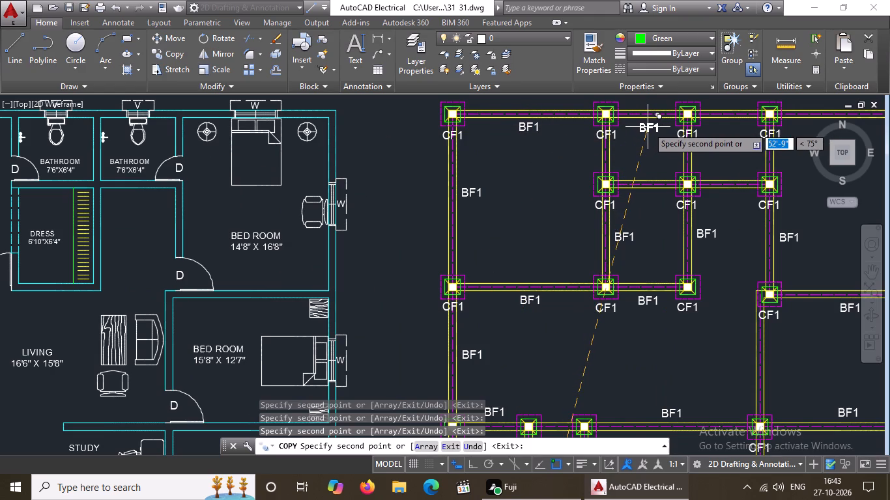
pyautogui.click(648, 127)
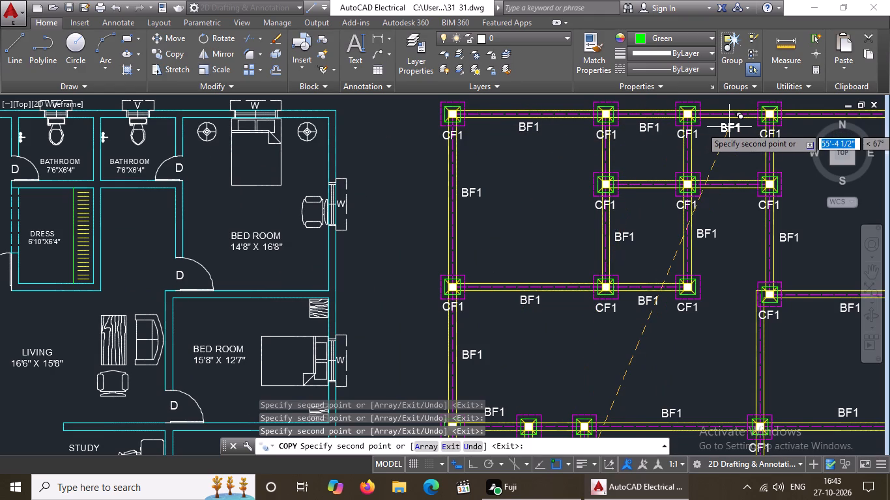
pyautogui.click(729, 127)
pyautogui.scroll(-2, 720, 137)
pyautogui.scroll(2, 777, 130)
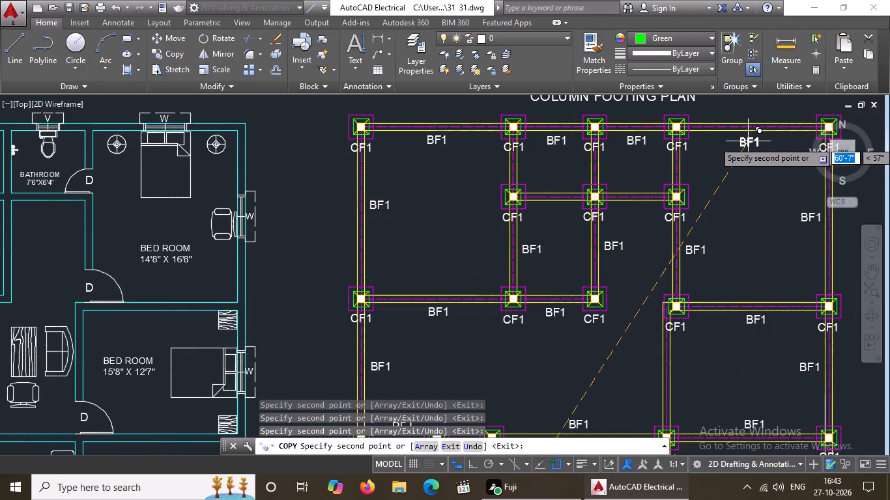
pyautogui.click(749, 141)
pyautogui.scroll(-3, 717, 201)
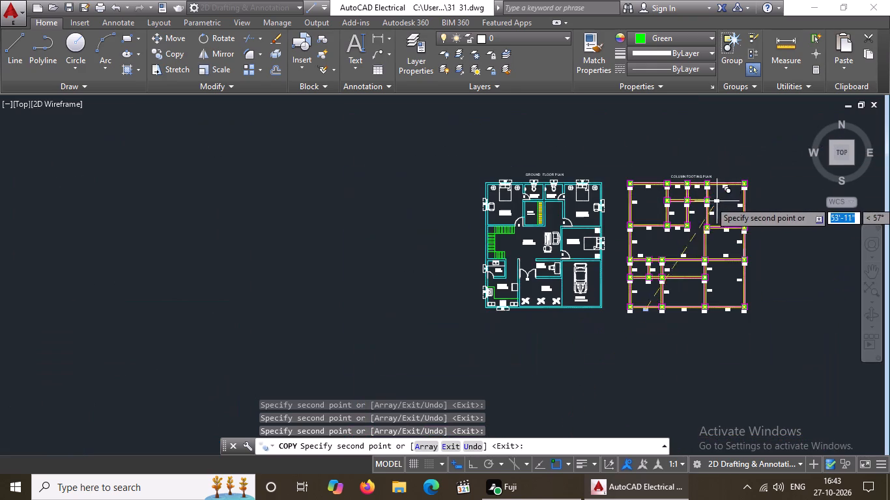
pyautogui.press('Escape')
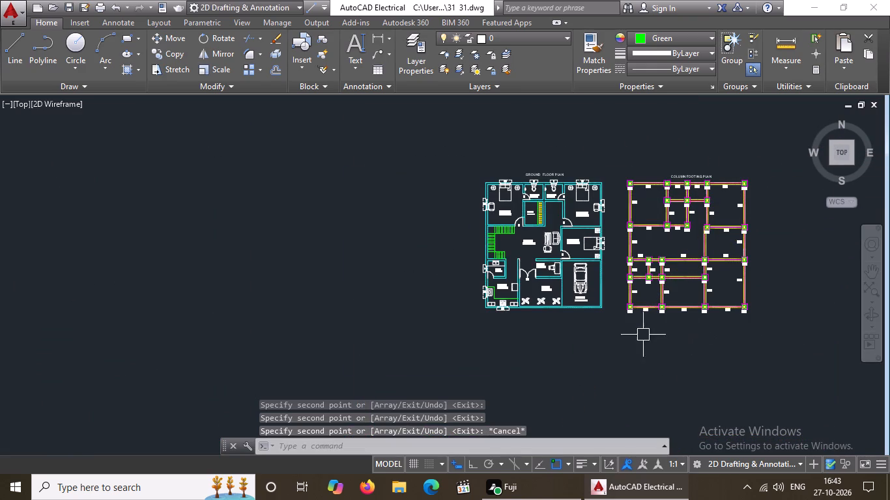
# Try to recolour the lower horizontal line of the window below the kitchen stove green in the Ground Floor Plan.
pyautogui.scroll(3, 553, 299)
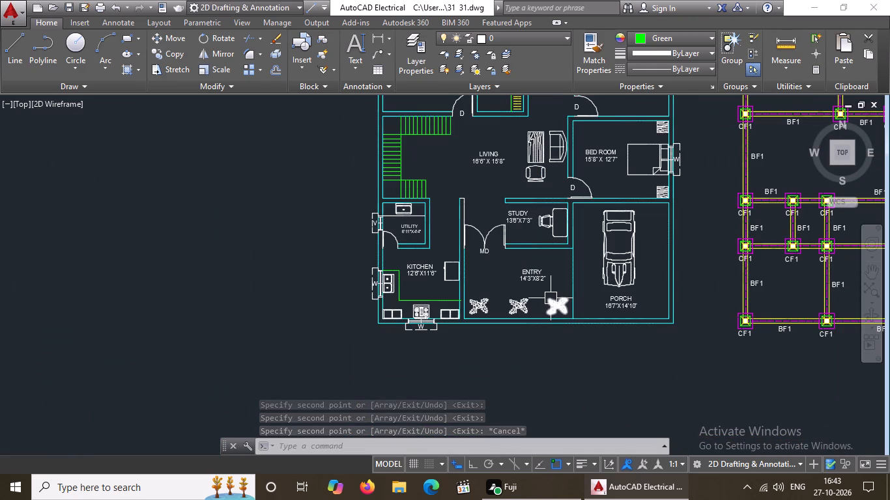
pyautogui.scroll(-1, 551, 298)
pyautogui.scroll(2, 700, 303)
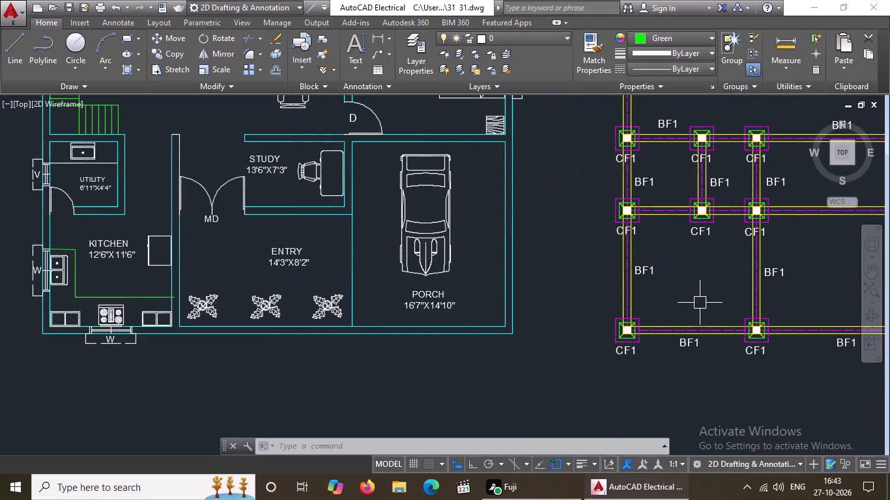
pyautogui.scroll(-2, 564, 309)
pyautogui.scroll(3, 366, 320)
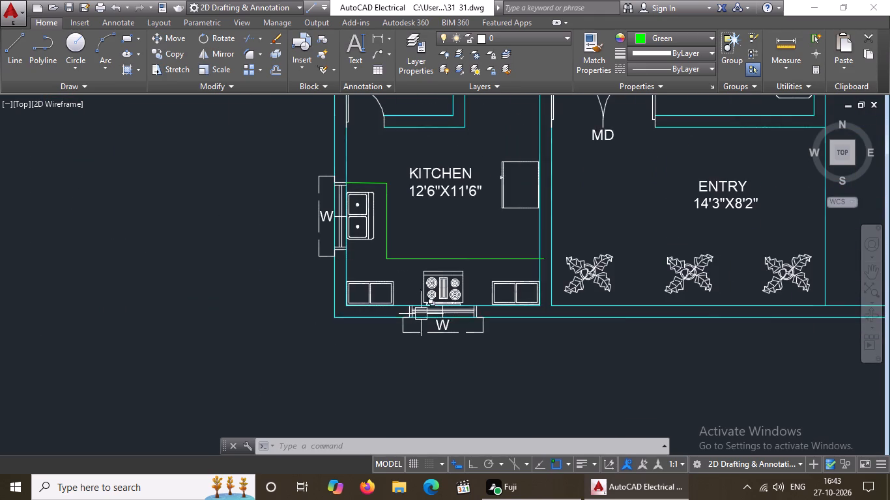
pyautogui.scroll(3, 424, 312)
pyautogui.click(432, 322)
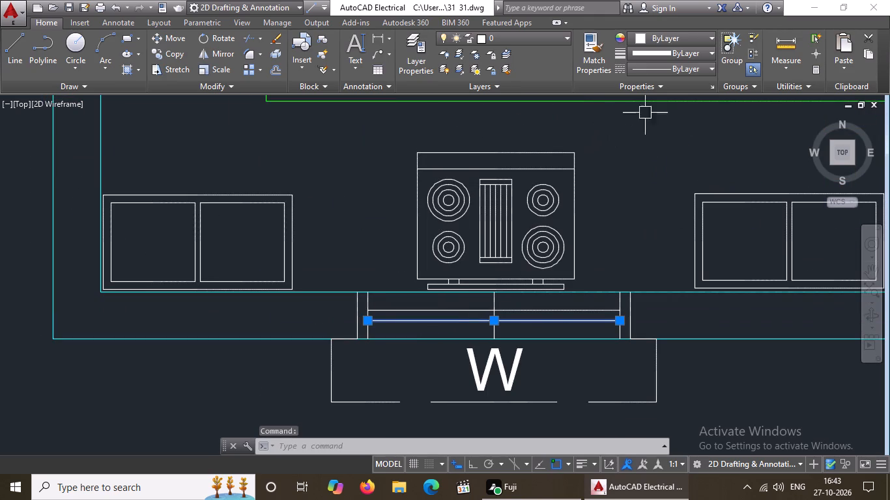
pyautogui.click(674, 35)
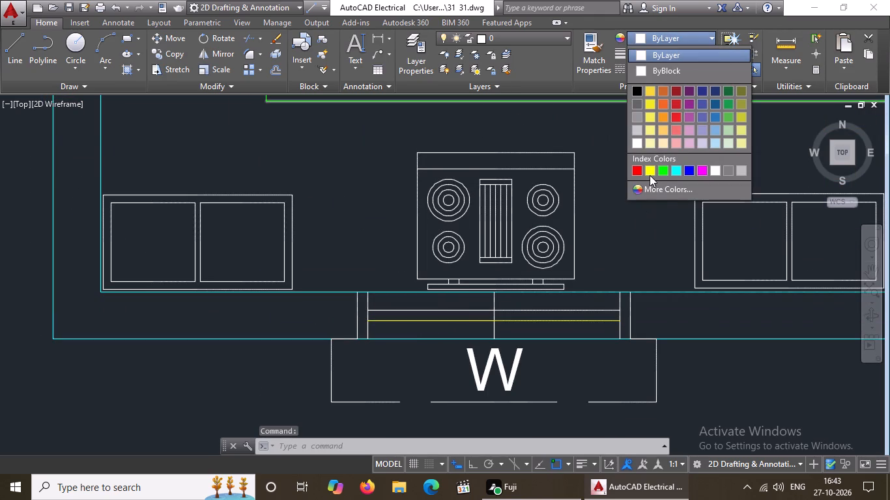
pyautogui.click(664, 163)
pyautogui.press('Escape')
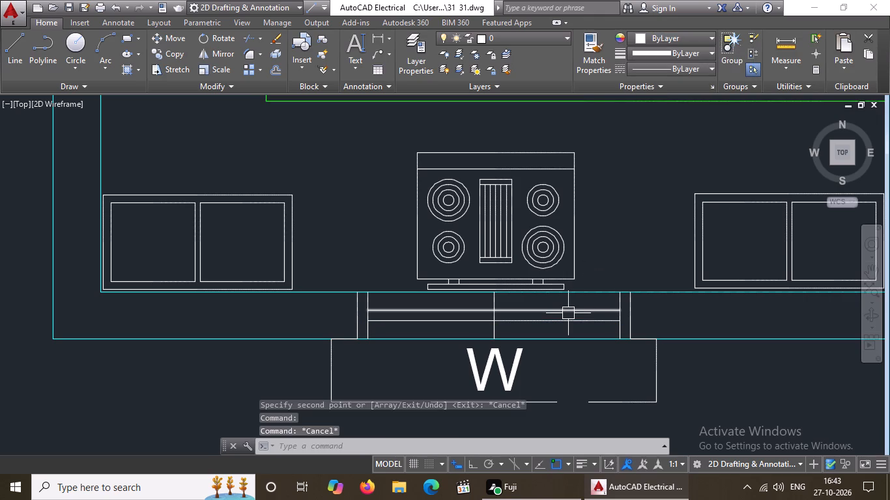
# Set the colour of both horizontal lines inside the window below the kitchen stove to Green.
pyautogui.click(567, 310)
pyautogui.click(667, 35)
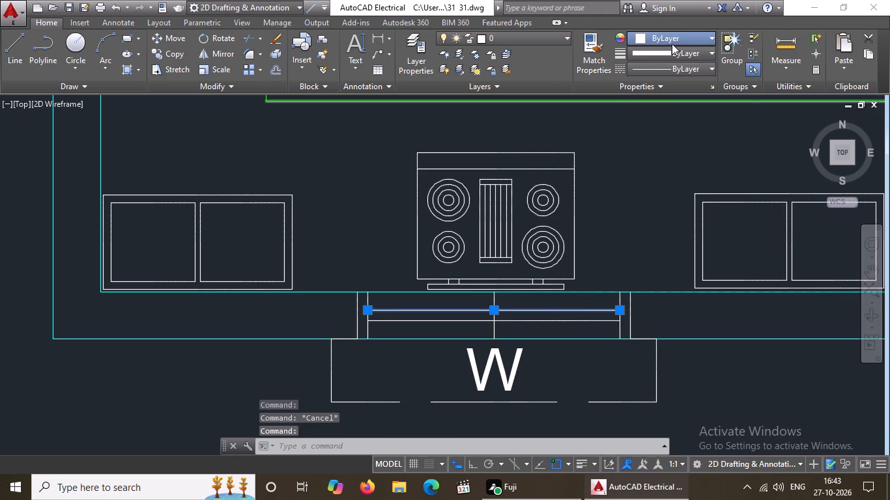
pyautogui.click(661, 168)
pyautogui.press('Escape')
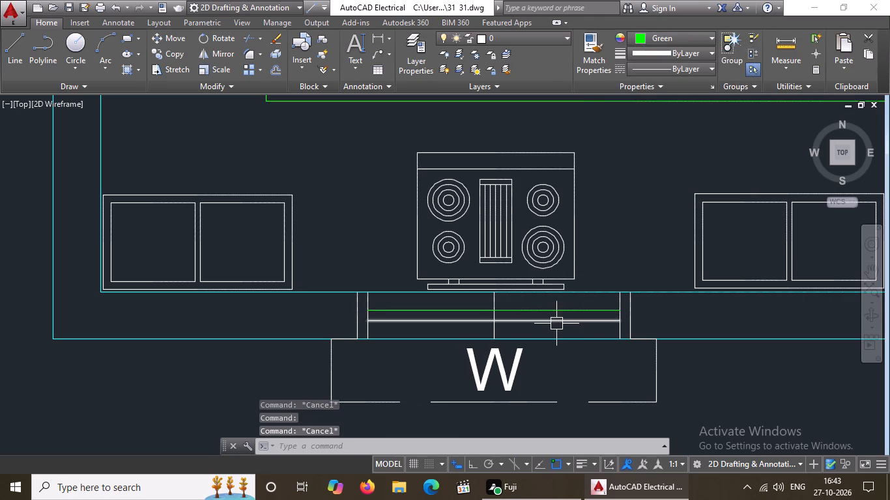
pyautogui.click(556, 325)
pyautogui.click(670, 33)
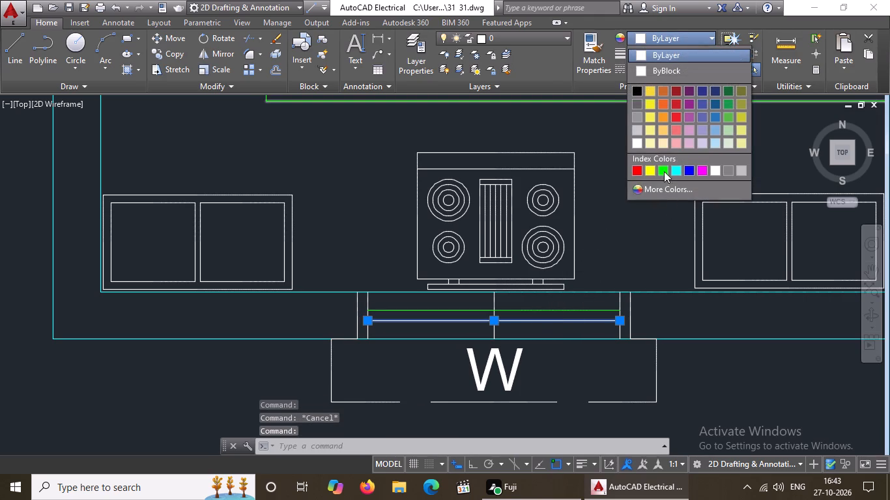
pyautogui.click(664, 169)
pyautogui.press('Escape')
# Set the colour of the two vertical jamb lines at the left end of the kitchen stove window to Green.
pyautogui.click(342, 279)
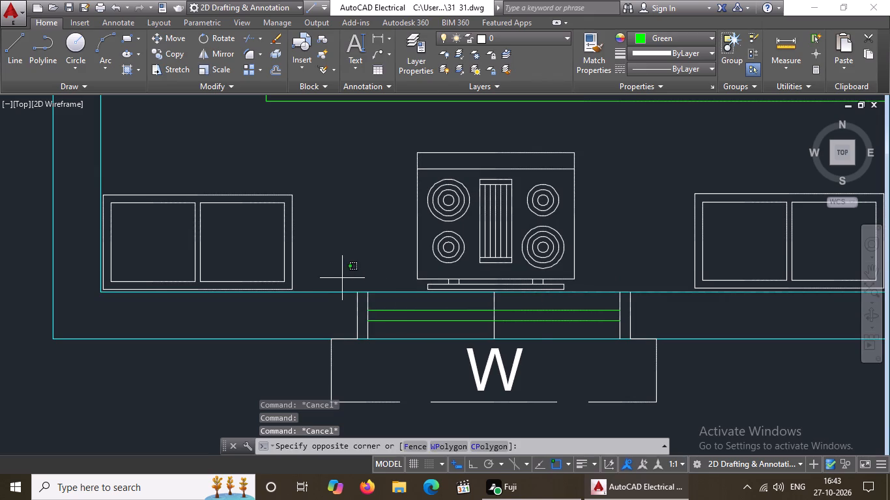
pyautogui.click(397, 355)
pyautogui.click(663, 36)
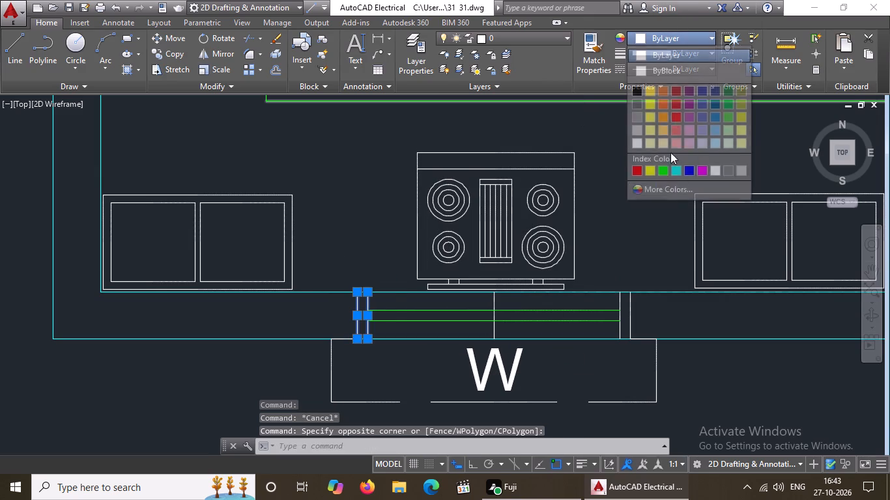
pyautogui.click(661, 172)
pyautogui.press('Escape')
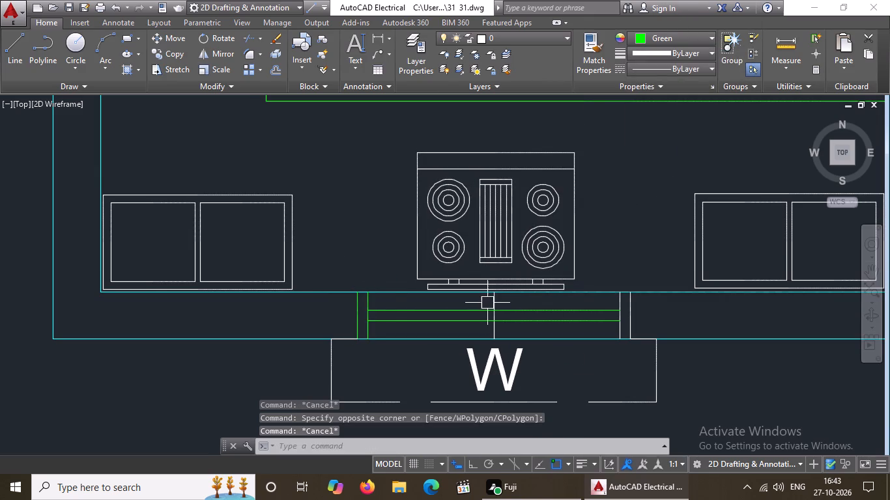
# Set the colour of the vertical centre line of the window below the kitchen stove to Green.
pyautogui.click(495, 299)
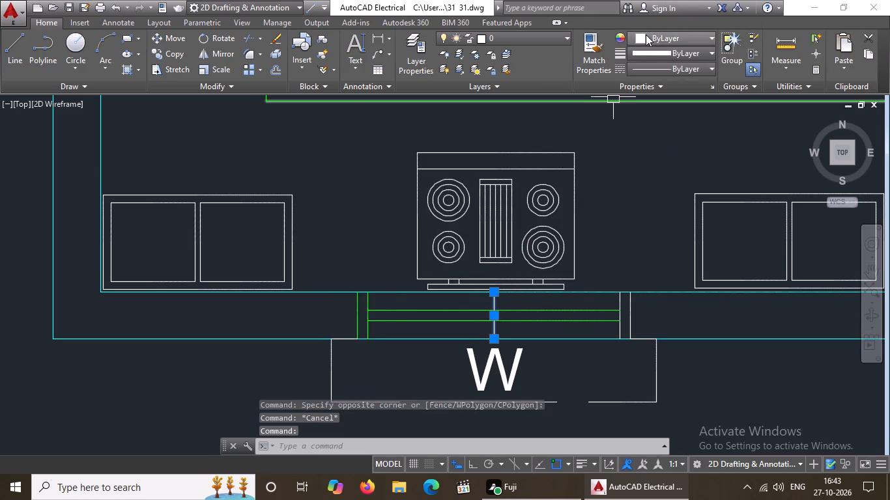
pyautogui.click(646, 35)
pyautogui.click(664, 167)
pyautogui.press('Escape')
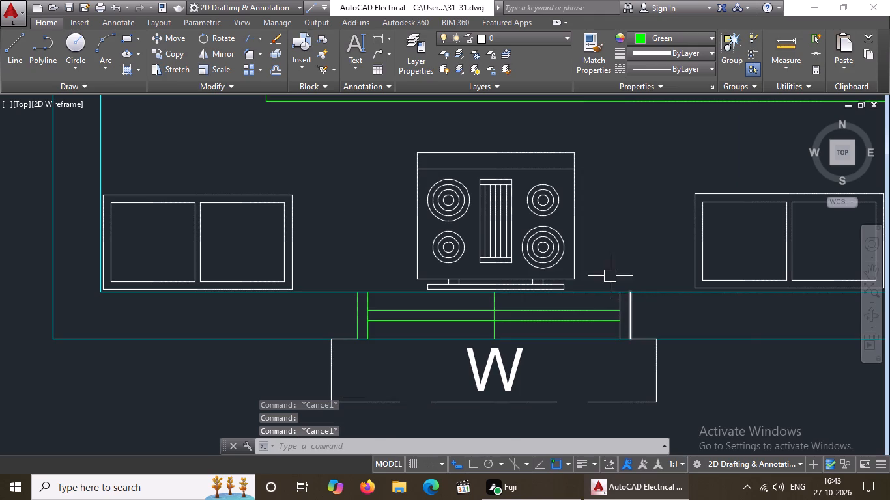
# Set the colour of the two vertical jamb lines at the right end of the kitchen stove window to Green.
pyautogui.click(609, 272)
pyautogui.click(643, 361)
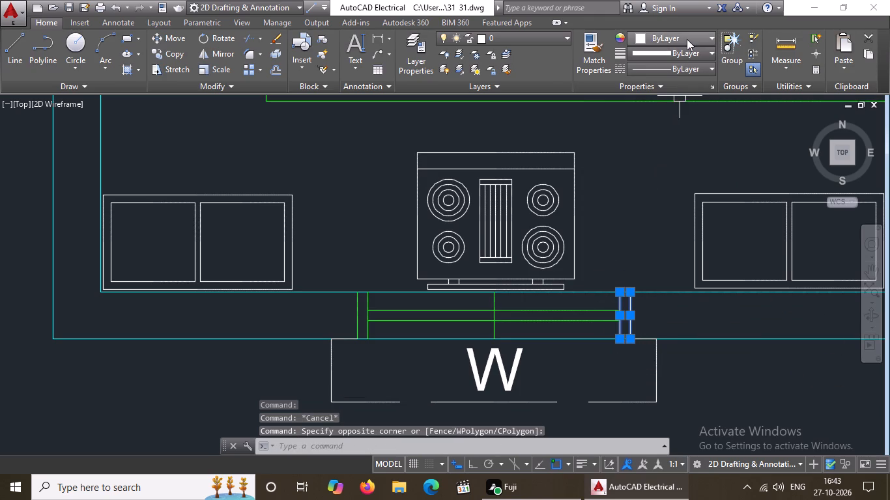
pyautogui.click(687, 39)
pyautogui.click(661, 170)
pyautogui.press('Escape')
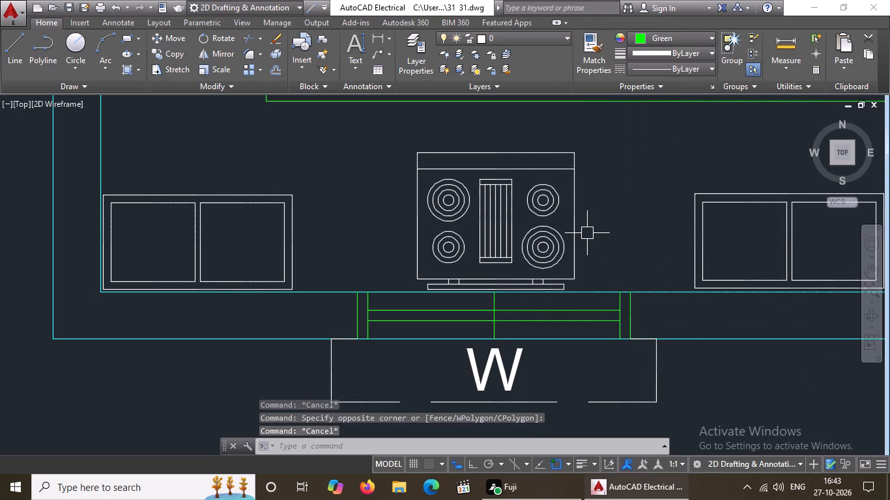
# Set the colour of the projecting outline outside the kitchen stove window, together with its W label, to Green.
pyautogui.click(310, 328)
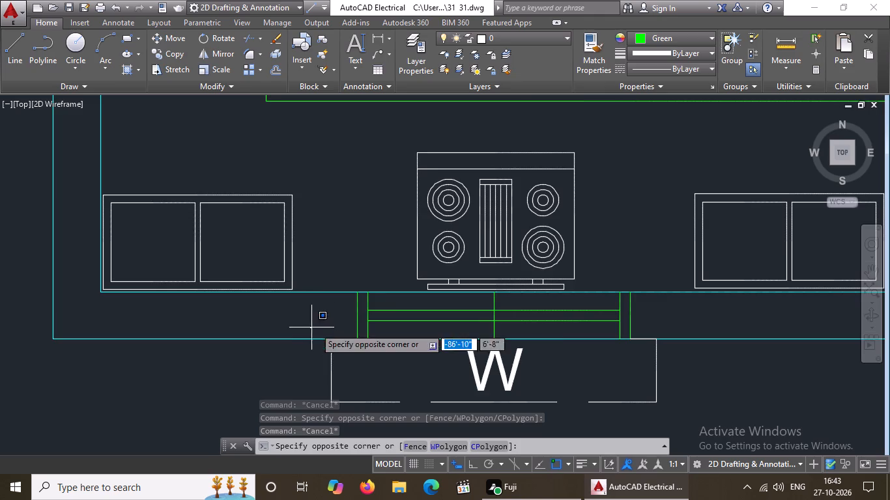
pyautogui.scroll(-2, 379, 308)
pyautogui.click(532, 362)
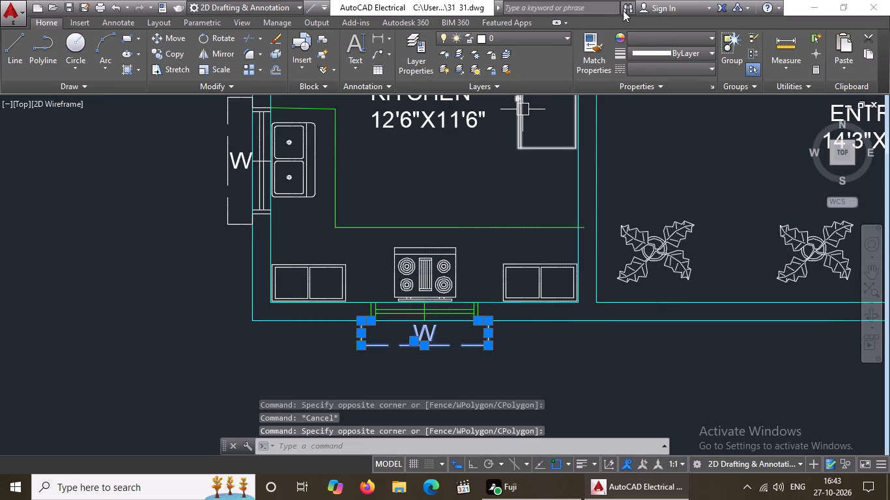
pyautogui.click(643, 35)
pyautogui.click(661, 169)
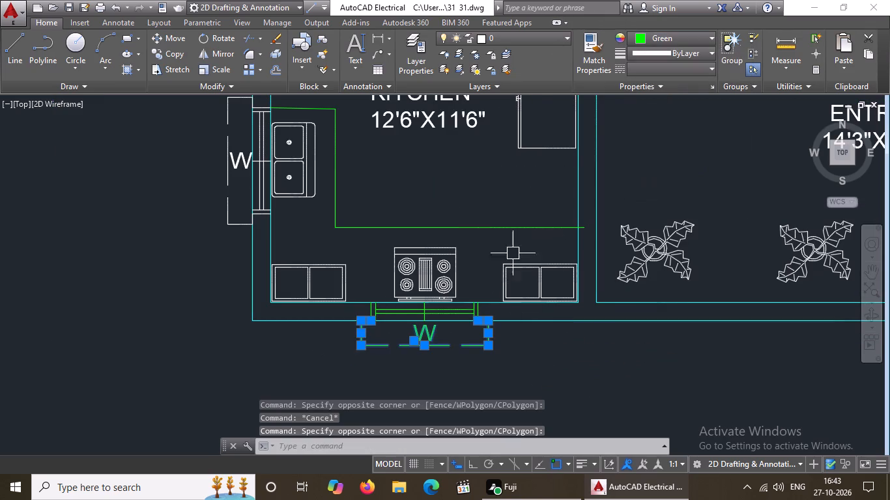
pyautogui.press('Escape')
# Set the colour of the W label below the kitchen stove window to ByBlock.
pyautogui.click(429, 334)
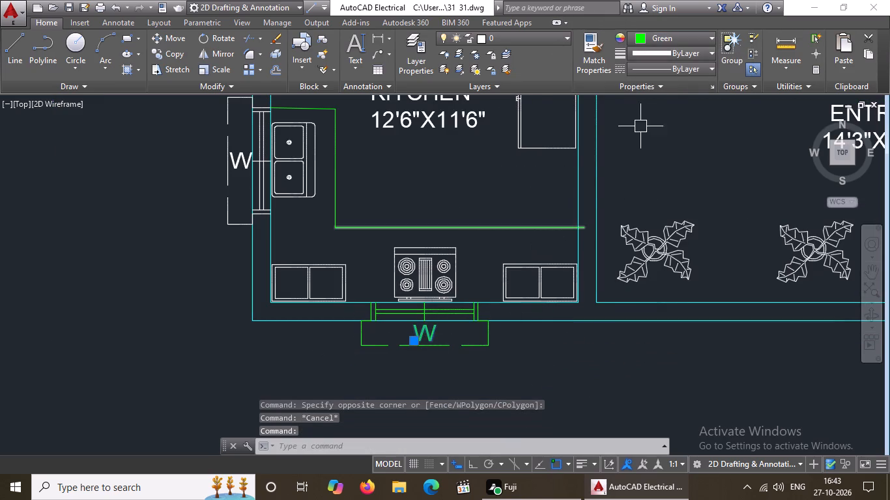
pyautogui.click(667, 41)
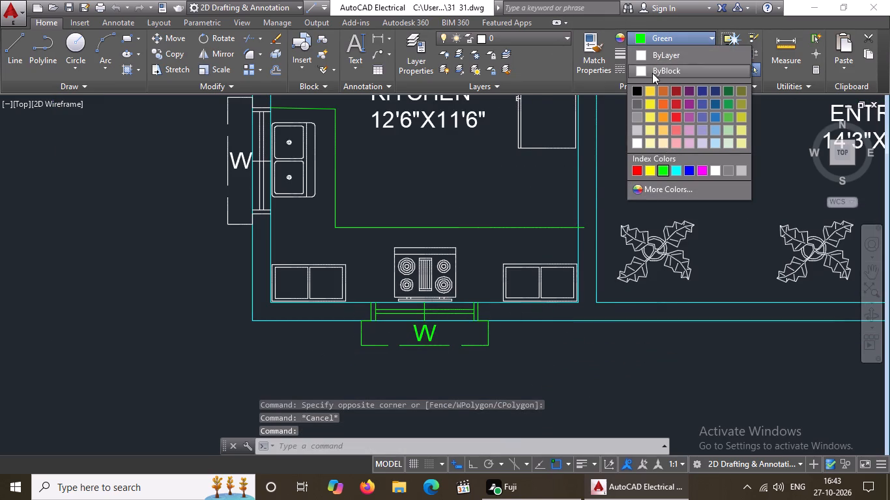
pyautogui.click(652, 73)
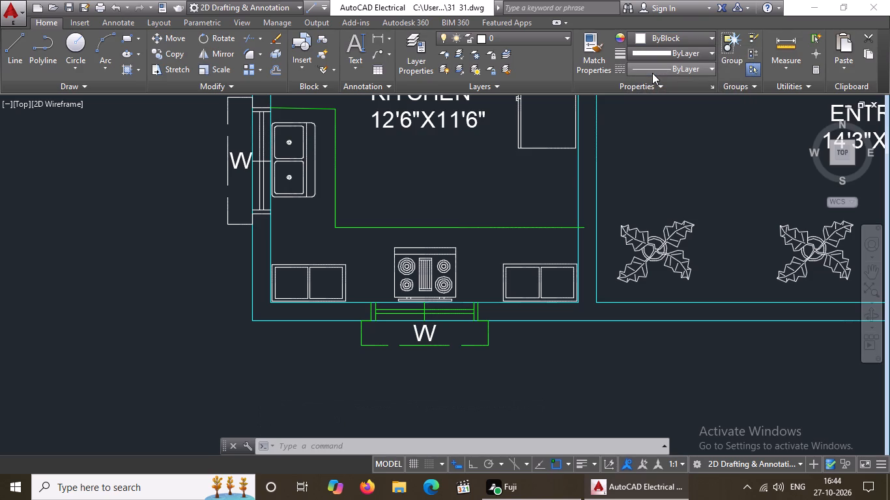
pyautogui.press('Escape')
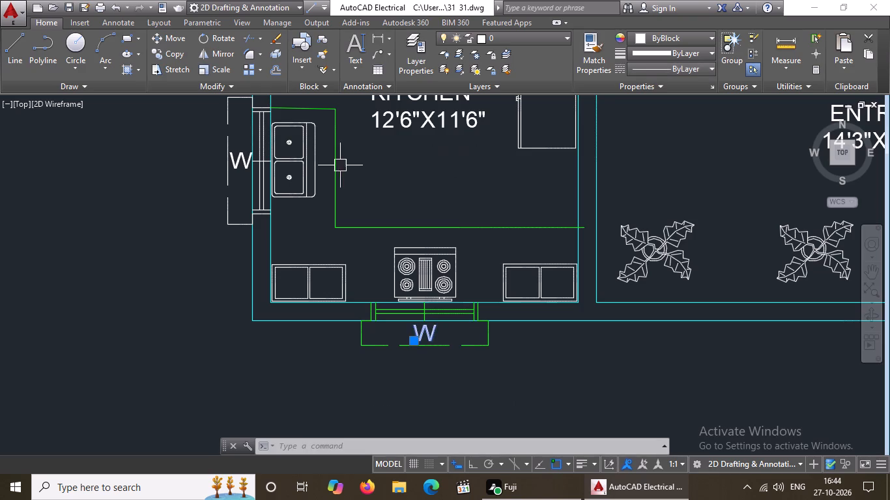
# Set the colour of both long vertical lines inside the window beside the kitchen sink to Green.
pyautogui.scroll(-2, 338, 165)
pyautogui.scroll(5, 316, 161)
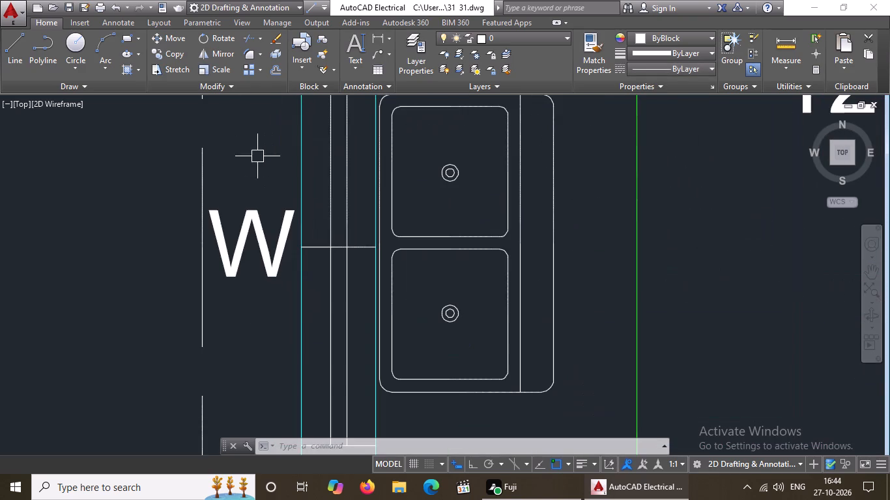
pyautogui.scroll(-1, 319, 196)
pyautogui.click(327, 194)
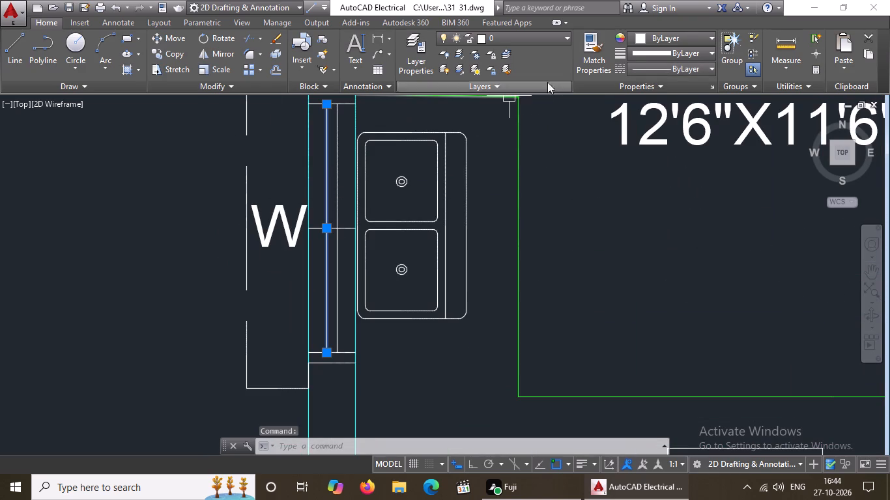
pyautogui.click(670, 35)
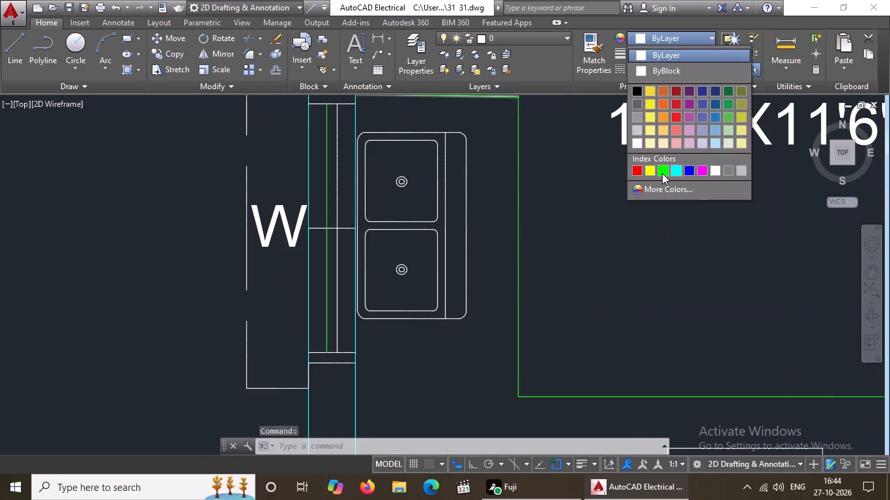
pyautogui.click(662, 173)
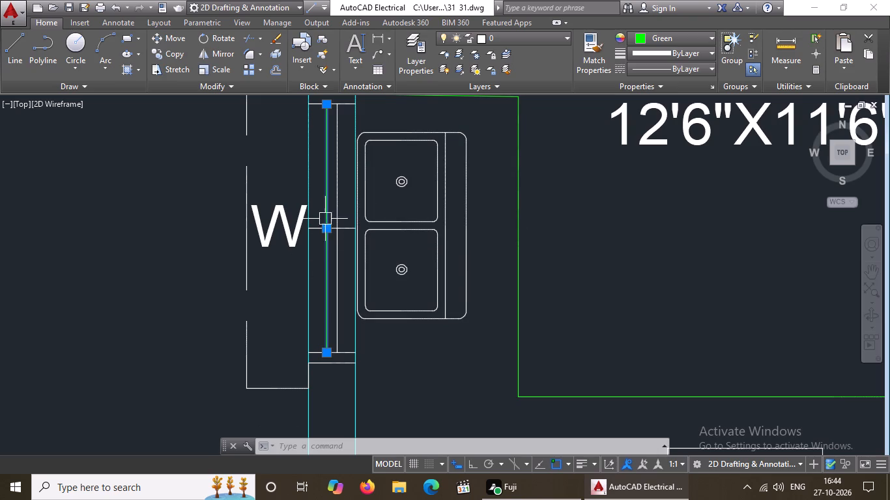
pyautogui.click(336, 180)
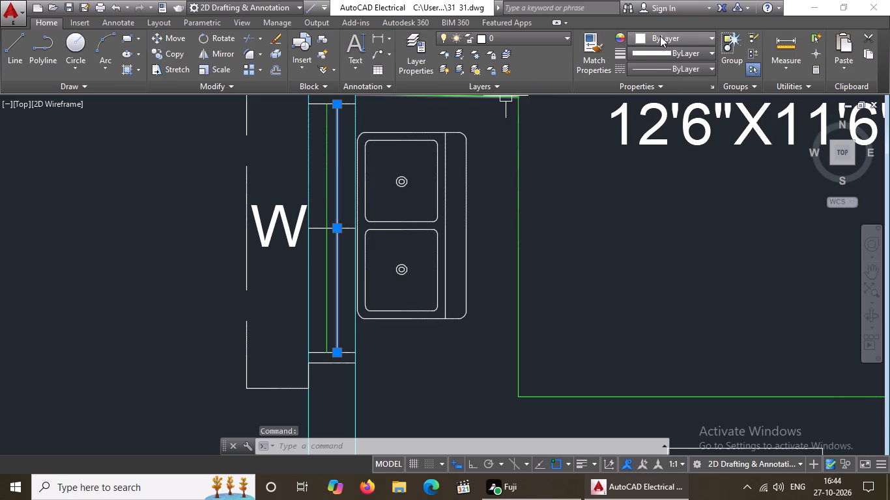
pyautogui.click(661, 35)
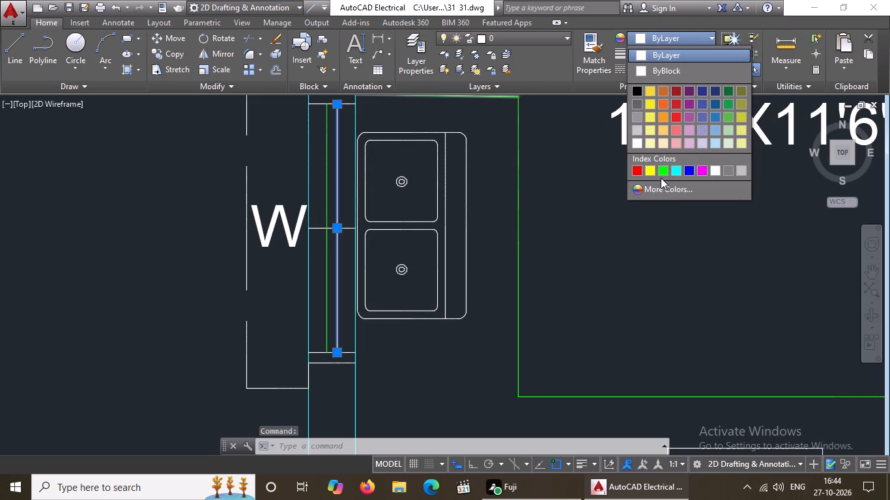
pyautogui.click(662, 167)
pyautogui.press('Escape')
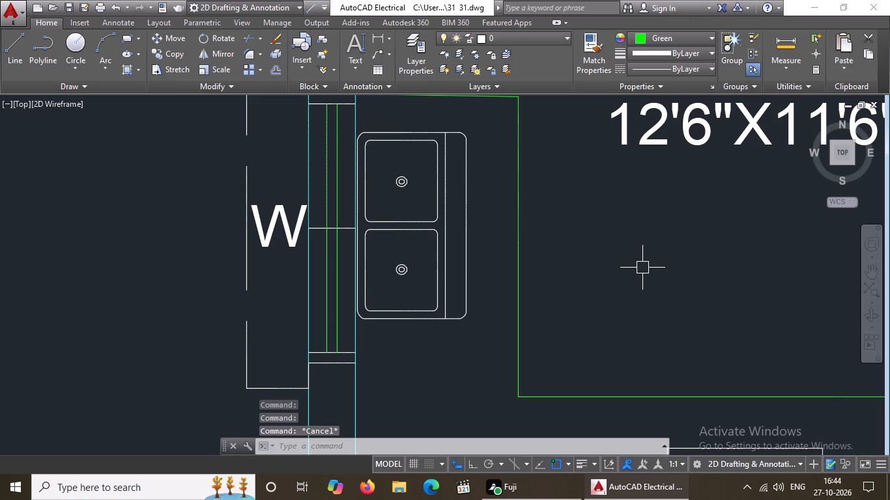
# Set the colour of the two horizontal jamb lines at the upper end of the kitchen sink window to Green.
pyautogui.scroll(-1, 392, 246)
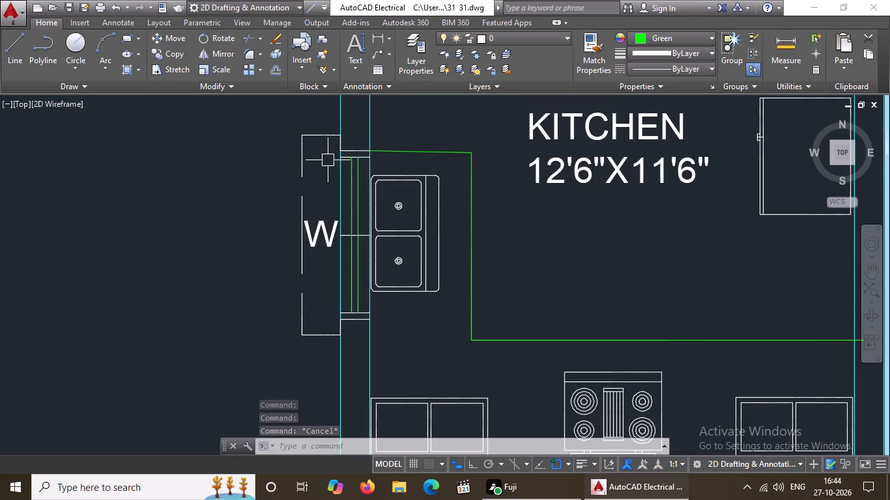
pyautogui.click(328, 146)
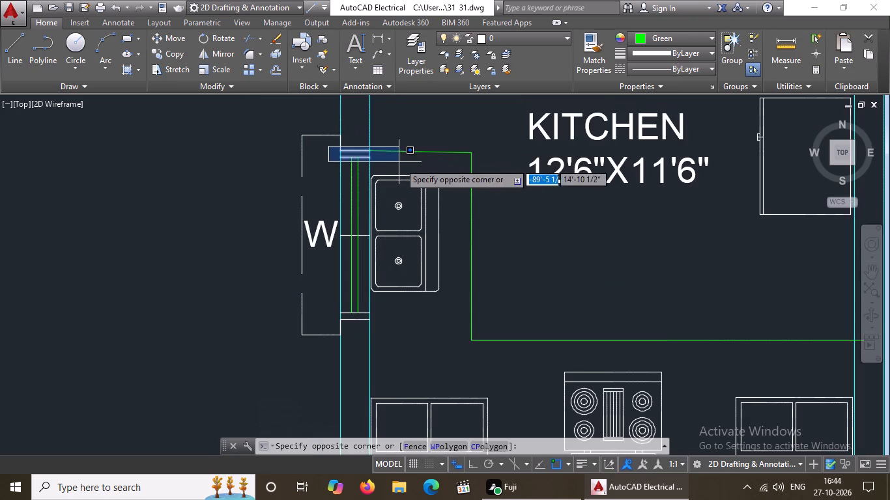
pyautogui.click(399, 163)
pyautogui.click(644, 34)
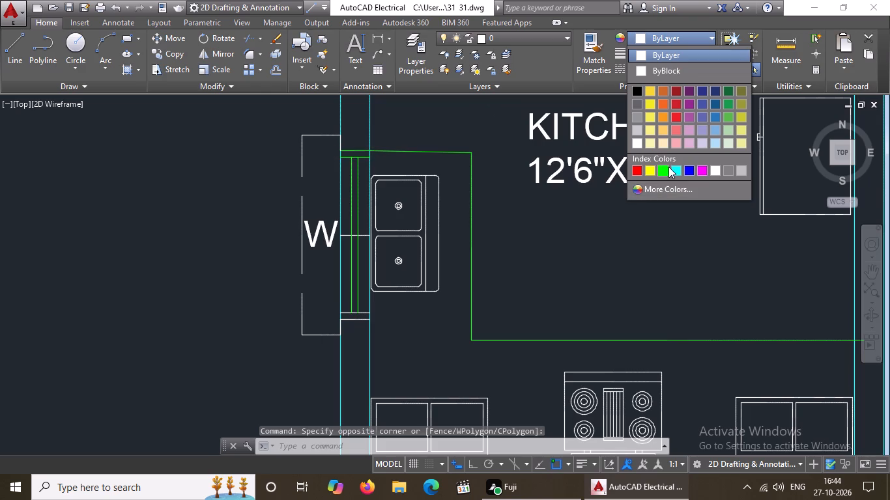
pyautogui.click(660, 169)
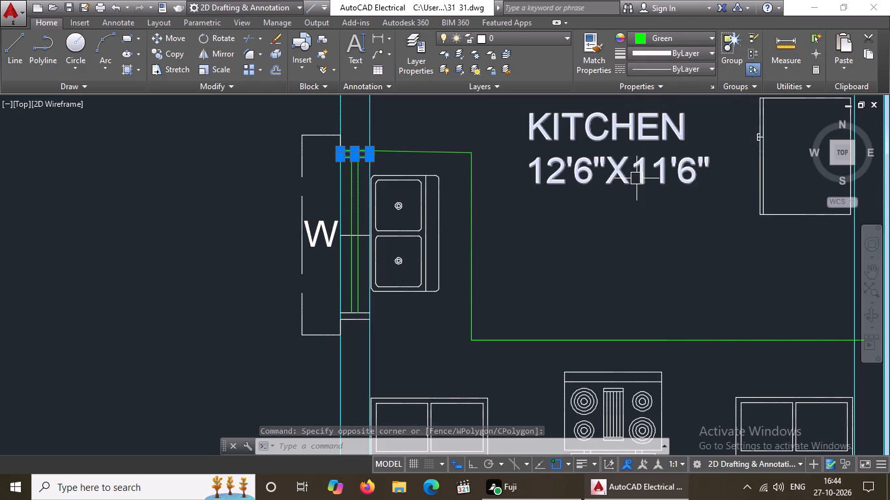
pyautogui.press('Escape')
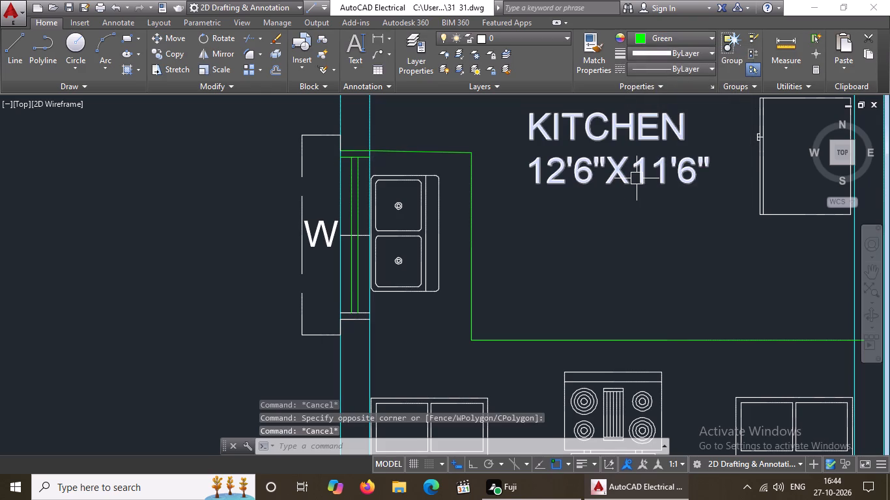
# Set the colour of the short horizontal centre line of the kitchen sink window to Green.
pyautogui.scroll(2, 357, 234)
pyautogui.click(371, 235)
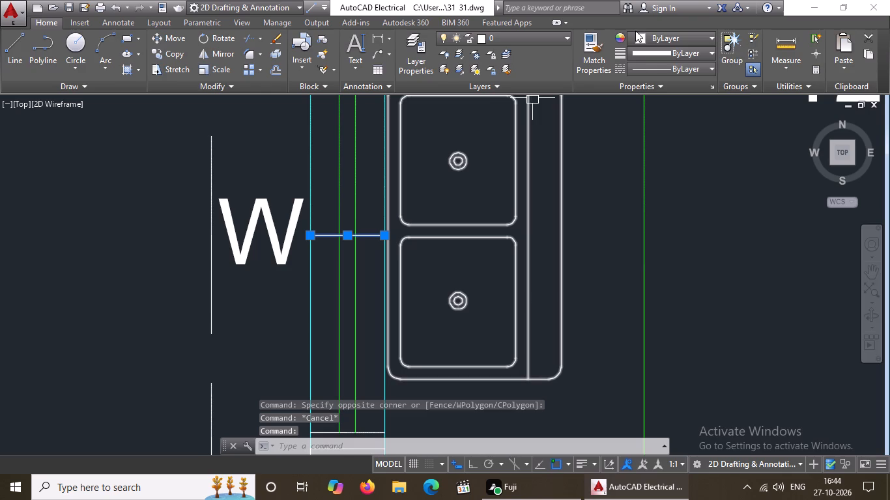
pyautogui.click(637, 32)
pyautogui.click(665, 165)
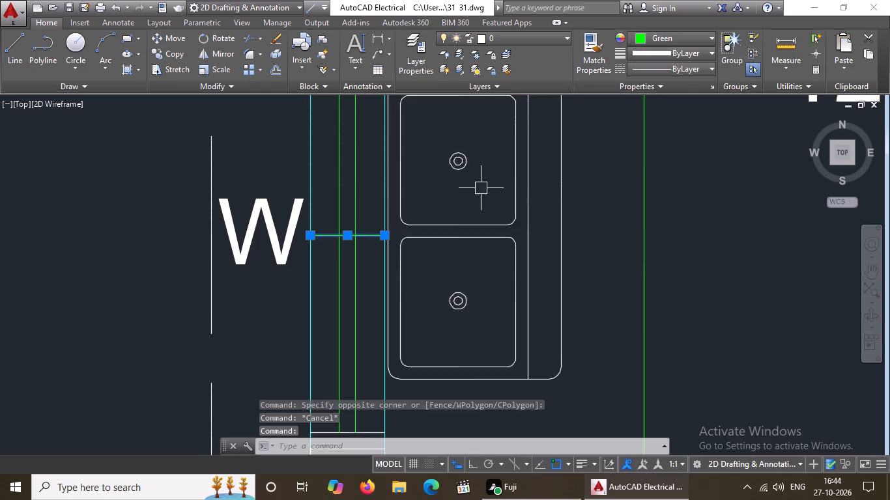
# Set the colour of the two horizontal jamb lines at the lower end of the kitchen sink window to Green.
pyautogui.scroll(-3, 484, 183)
pyautogui.scroll(4, 461, 252)
pyautogui.click(294, 189)
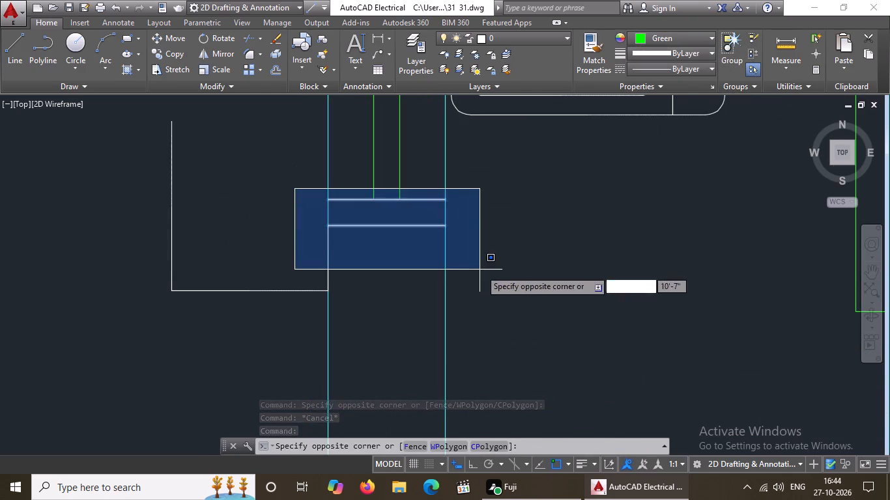
pyautogui.click(485, 266)
pyautogui.click(678, 36)
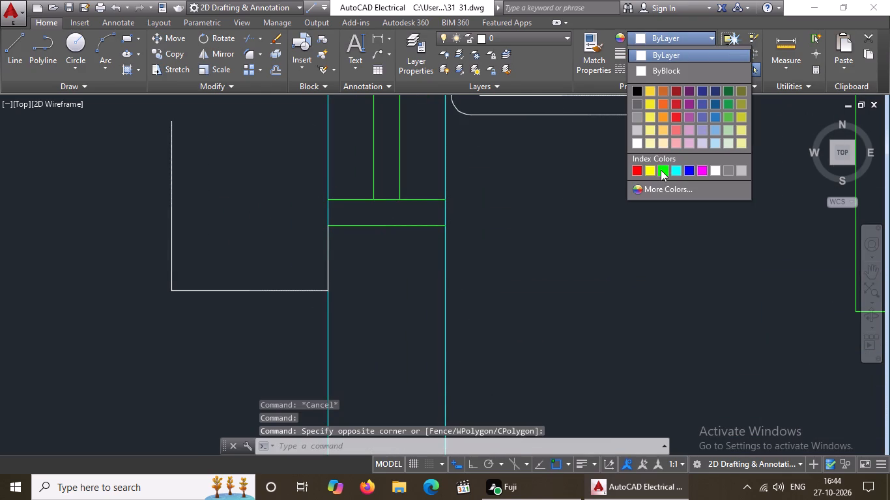
pyautogui.click(661, 170)
pyautogui.scroll(-3, 655, 262)
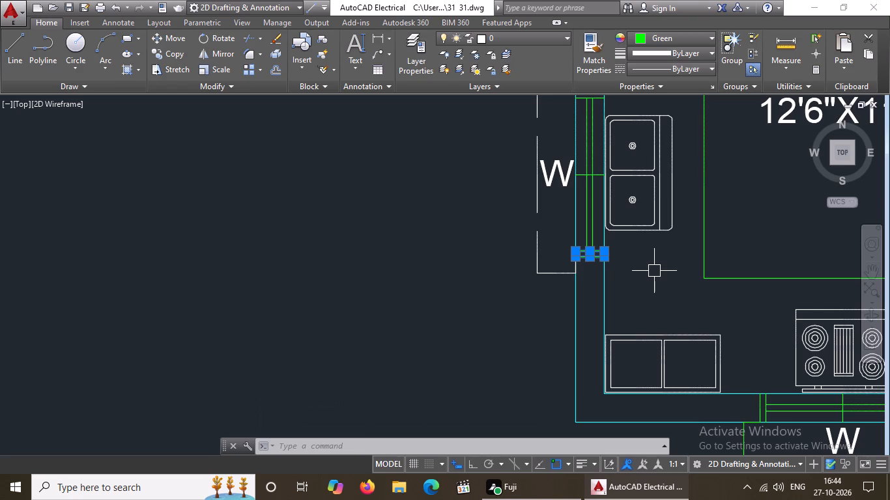
pyautogui.press('Escape')
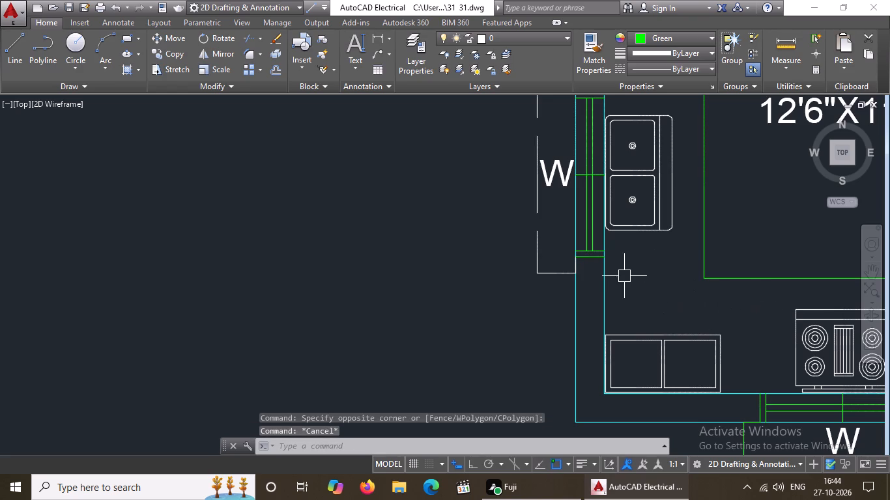
# Set the colour of the projecting outline outside the kitchen sink window, together with its W label, to Green.
pyautogui.scroll(-2, 624, 275)
pyautogui.scroll(2, 696, 247)
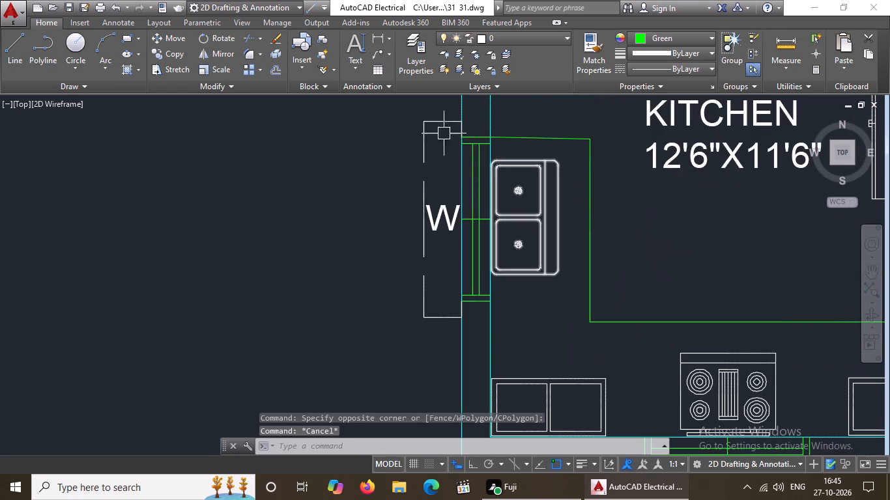
pyautogui.click(406, 109)
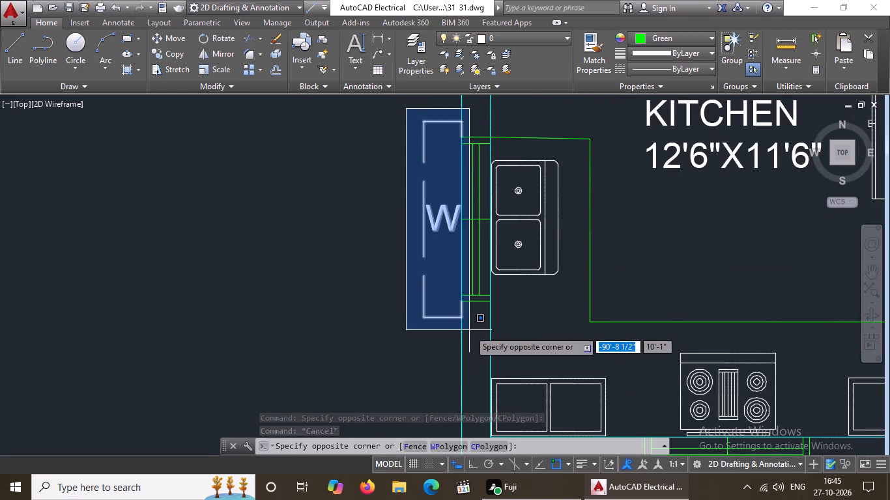
pyautogui.click(470, 329)
pyautogui.click(670, 34)
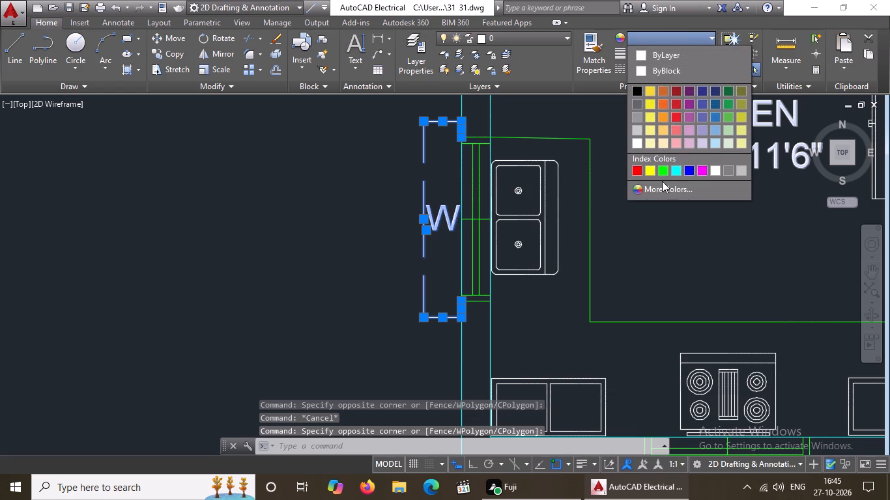
pyautogui.click(659, 165)
pyautogui.press('Escape')
# Set the colour of the W label beside the kitchen sink window to ByBlock.
pyautogui.click(442, 221)
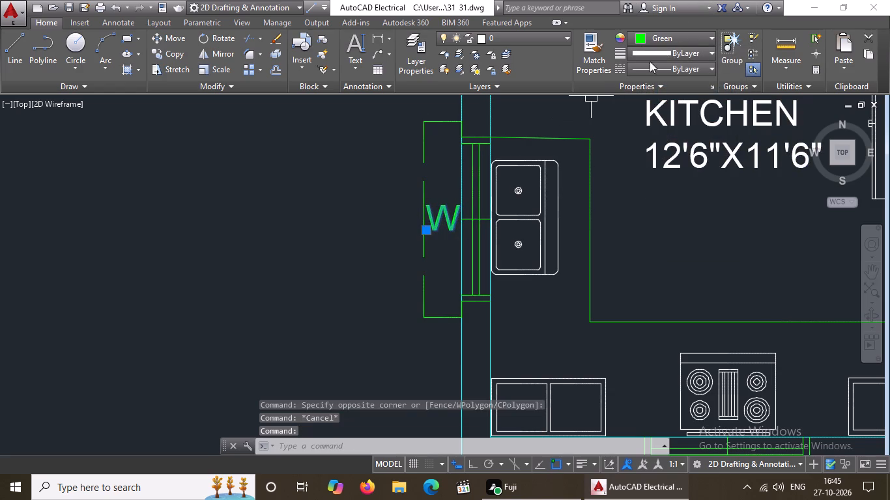
pyautogui.click(688, 32)
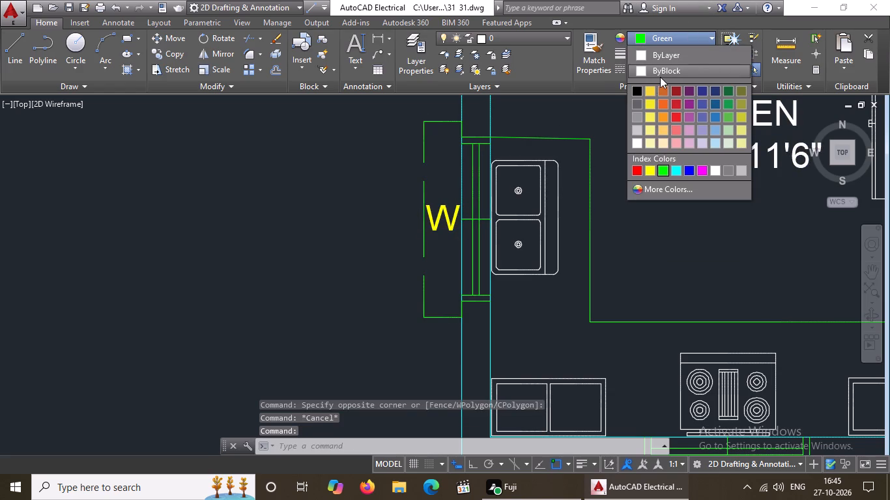
pyautogui.click(661, 72)
pyautogui.scroll(-4, 474, 219)
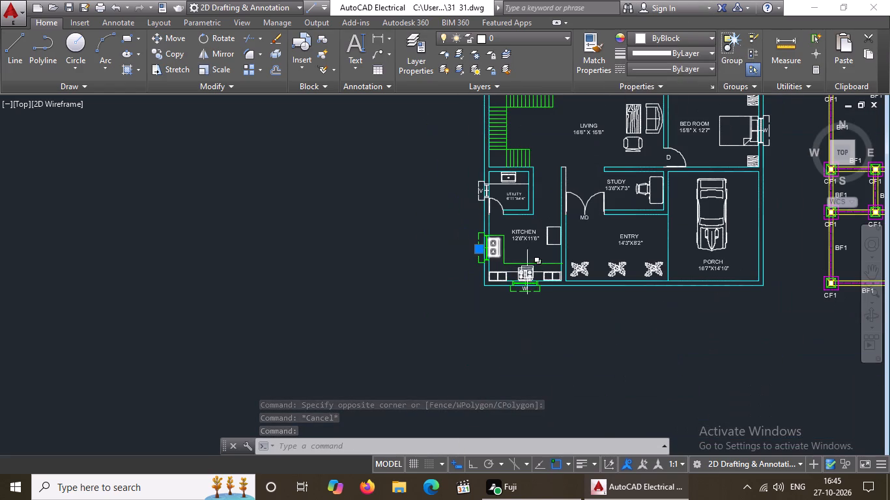
# Set the colour of the two long vertical lines of the utility room's V opening to Green.
pyautogui.press('Escape')
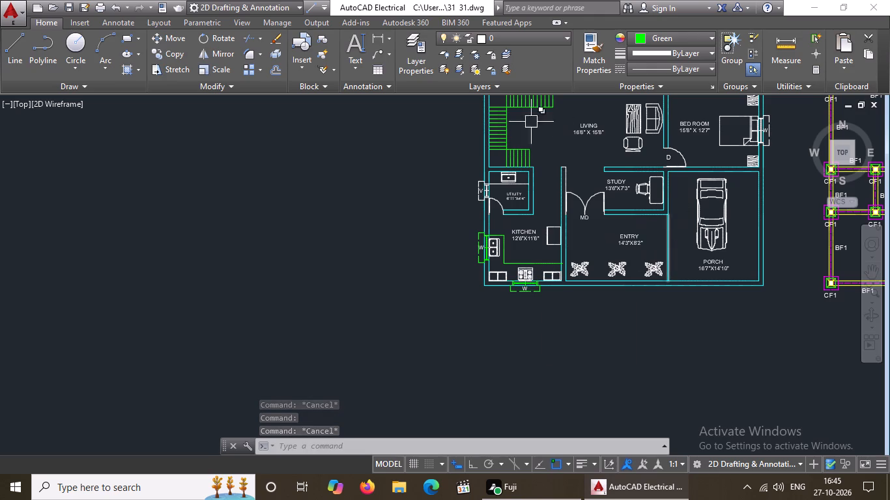
pyautogui.scroll(2, 470, 190)
pyautogui.scroll(3, 524, 173)
pyautogui.scroll(1, 465, 201)
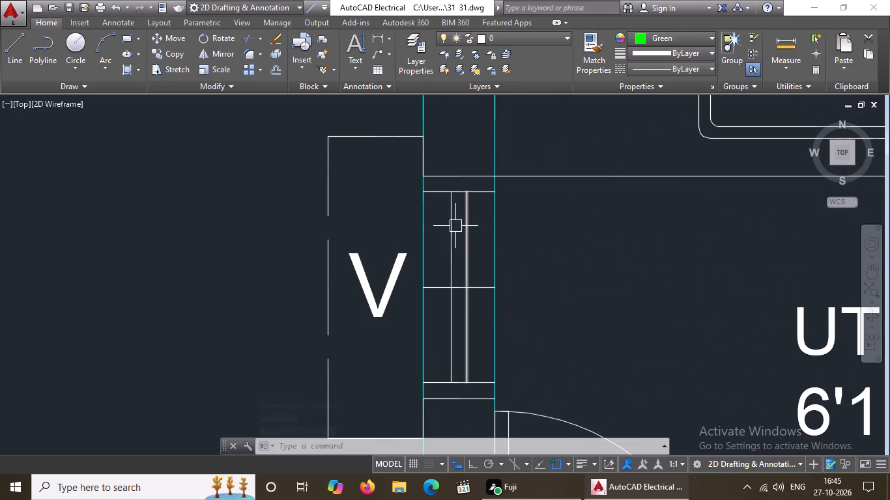
pyautogui.moveTo(455, 227); pyautogui.dragTo(459, 220)
pyautogui.click(660, 35)
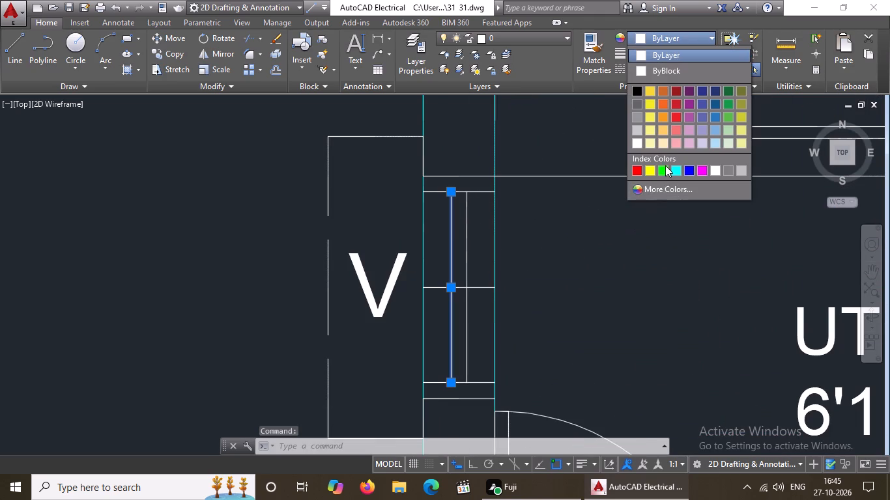
pyautogui.click(665, 173)
pyautogui.press('Escape')
pyautogui.click(467, 238)
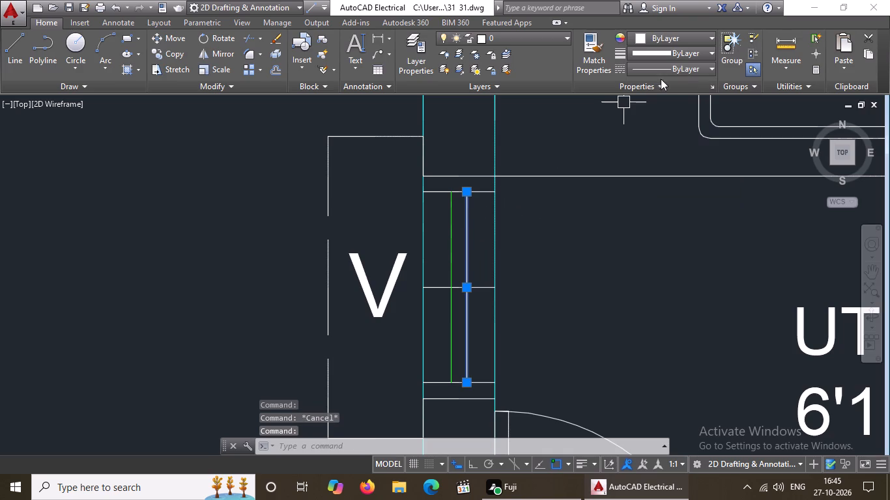
pyautogui.click(696, 38)
pyautogui.click(663, 167)
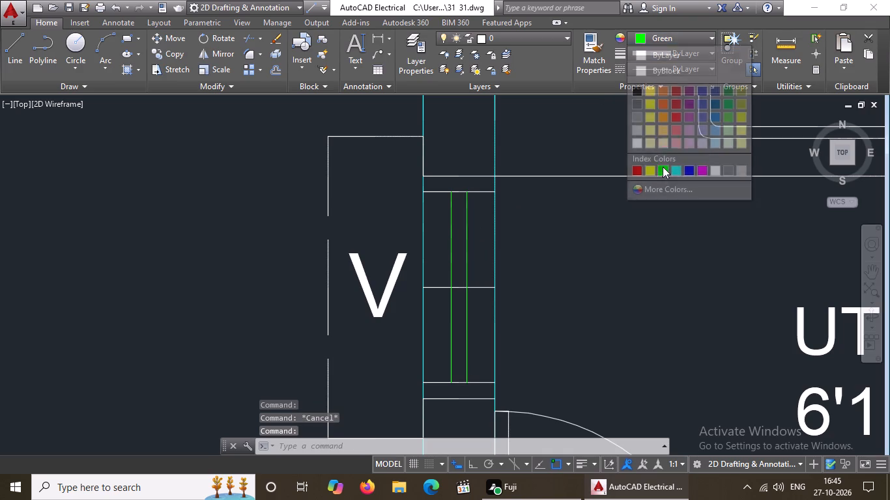
pyautogui.press('Escape')
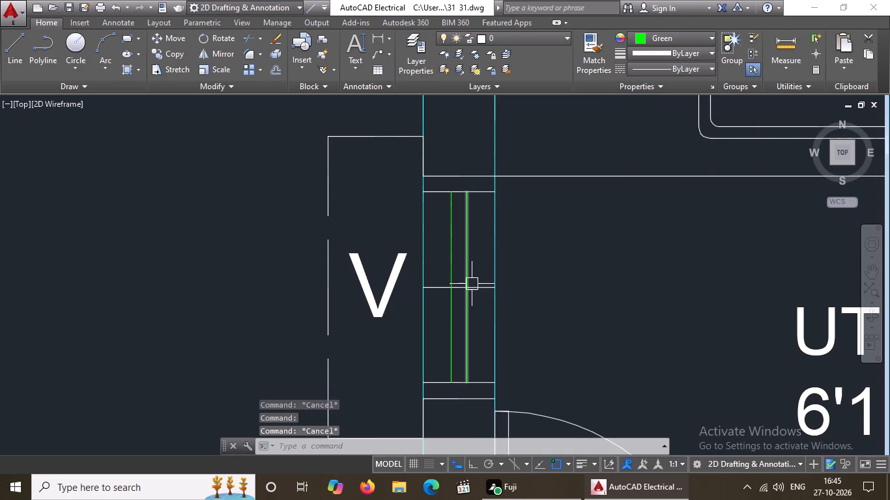
# Set the colour of the short horizontal centre line of the utility room's V opening to Green.
pyautogui.moveTo(478, 286); pyautogui.dragTo(478, 279)
pyautogui.click(665, 45)
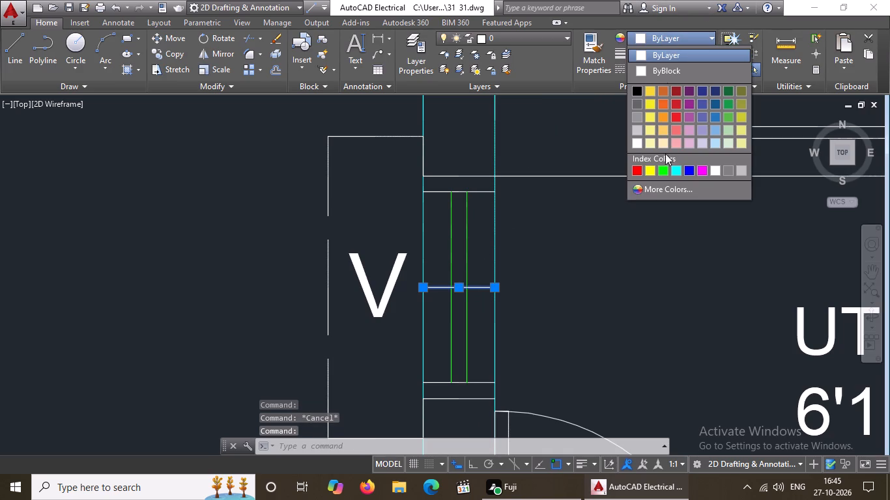
pyautogui.click(660, 171)
pyautogui.press('Escape')
# Set the colour of the horizontal jamb line pairs at the upper and lower ends of the utility V opening to Green.
pyautogui.click(413, 161)
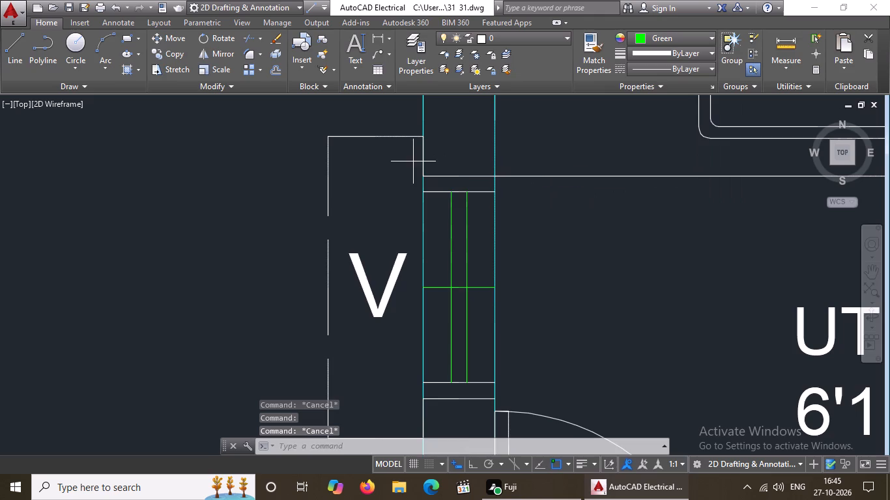
pyautogui.moveTo(514, 195); pyautogui.dragTo(519, 179)
pyautogui.click(665, 35)
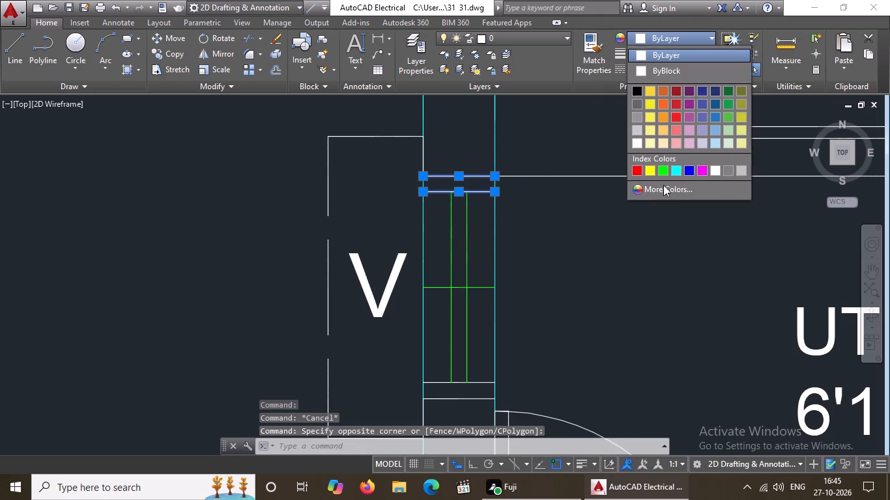
pyautogui.click(663, 167)
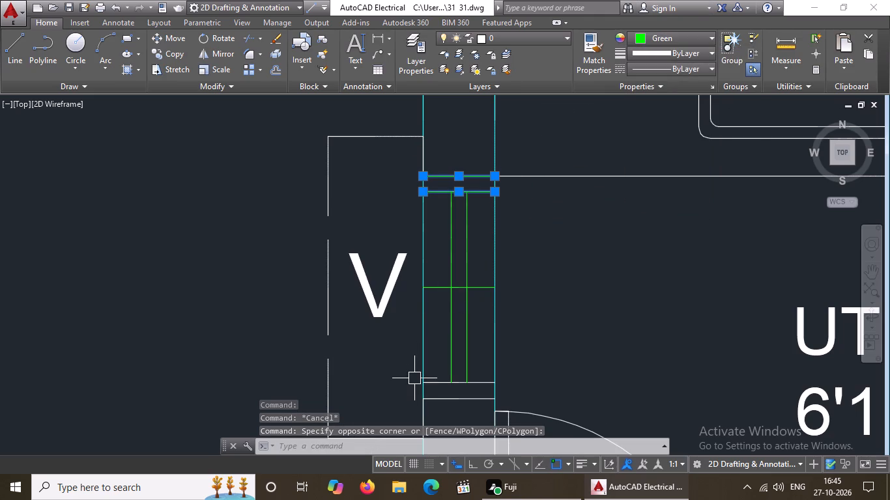
pyautogui.click(414, 376)
pyautogui.click(525, 402)
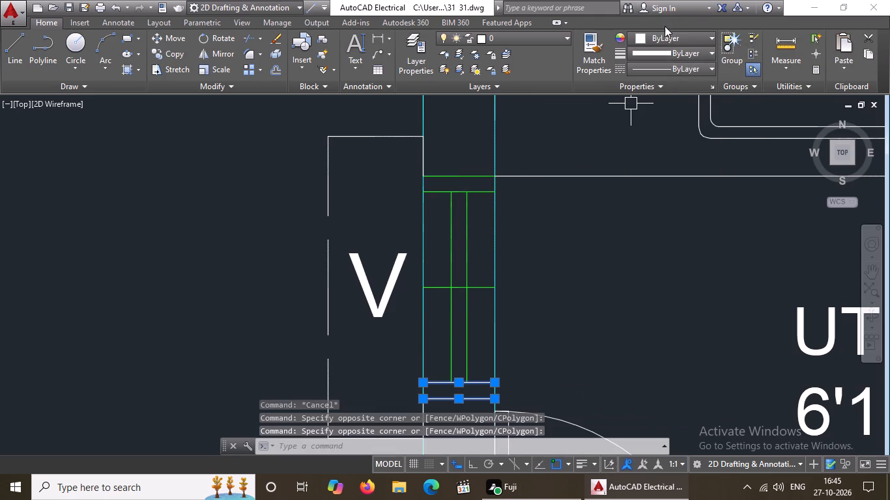
pyautogui.click(663, 39)
pyautogui.click(666, 170)
pyautogui.press('Escape')
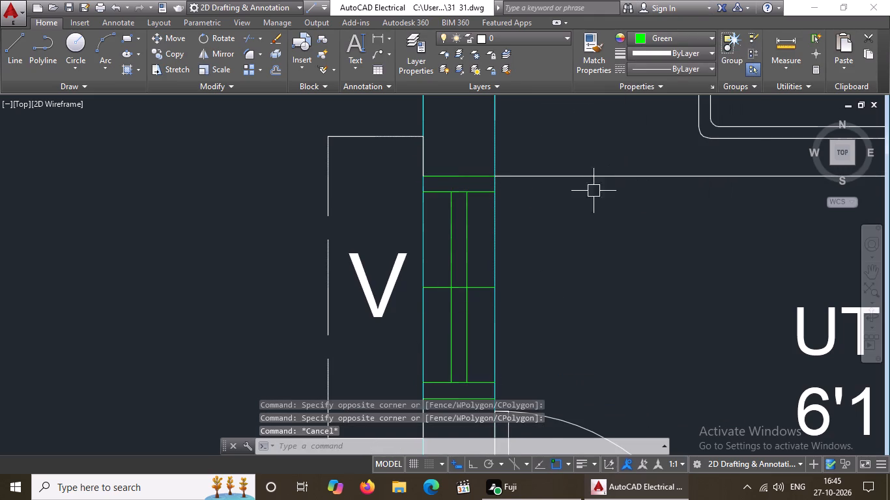
# Set the colour of the projecting outline outside the utility room's V opening, together with its V label, to Green.
pyautogui.scroll(-3, 565, 182)
pyautogui.click(479, 157)
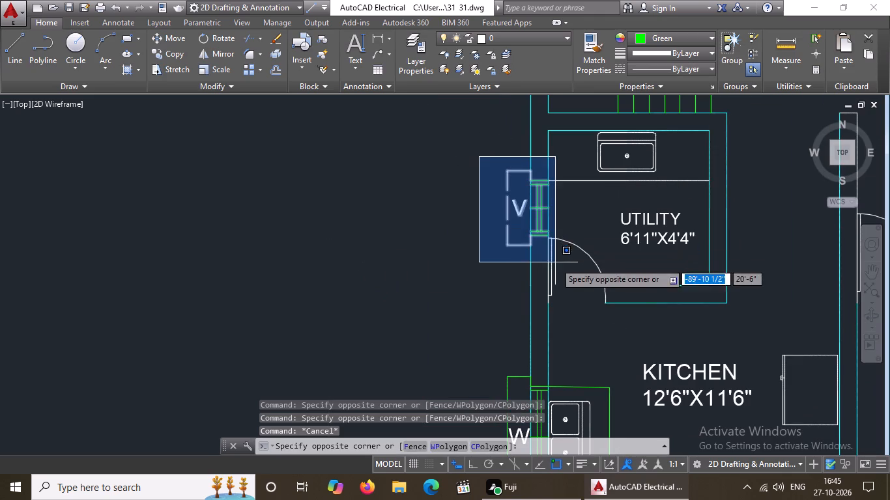
pyautogui.moveTo(536, 253); pyautogui.dragTo(541, 247)
pyautogui.click(652, 34)
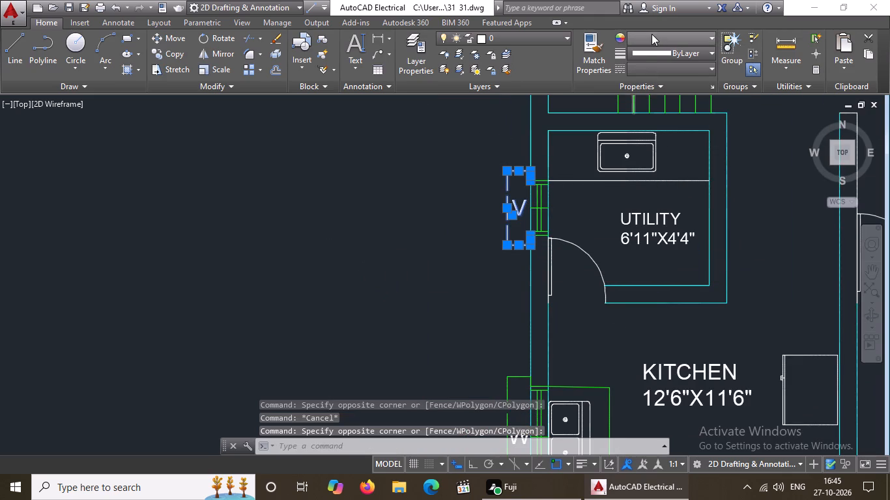
pyautogui.click(665, 166)
pyautogui.press('Escape')
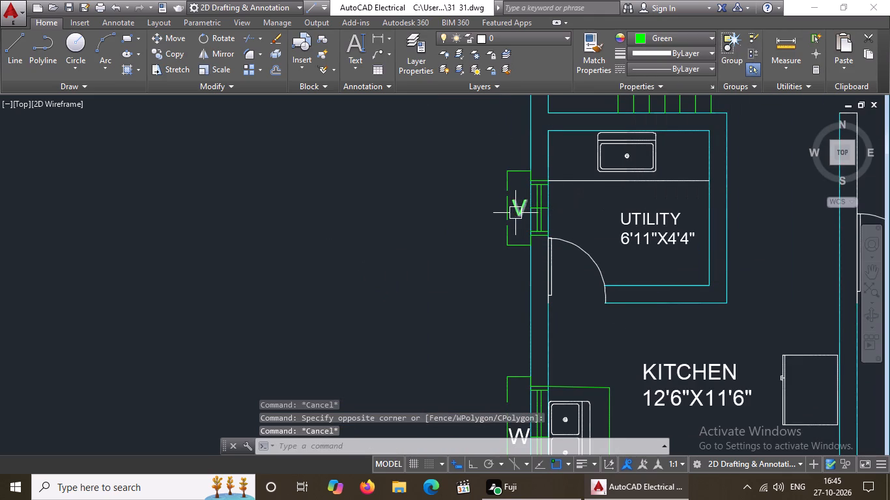
# Set the colour of the V label beside the utility room opening to ByBlock.
pyautogui.click(516, 210)
pyautogui.click(647, 36)
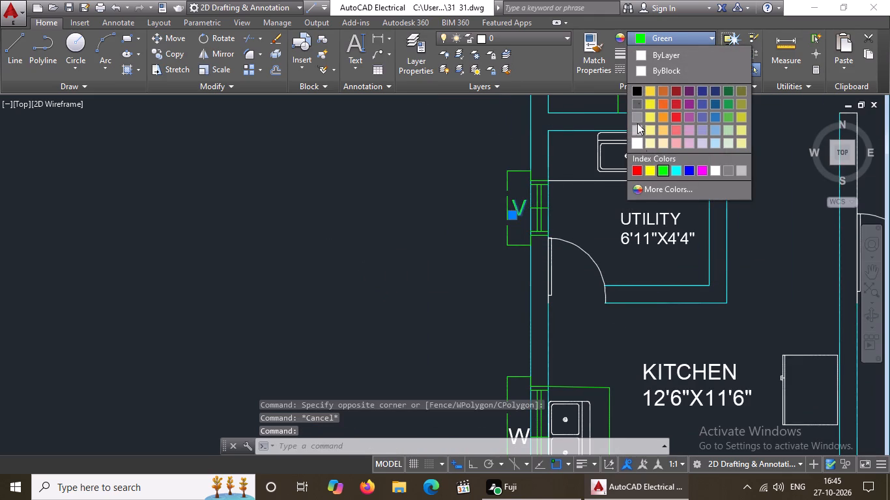
pyautogui.click(648, 73)
pyautogui.scroll(-4, 590, 170)
pyautogui.press('Escape')
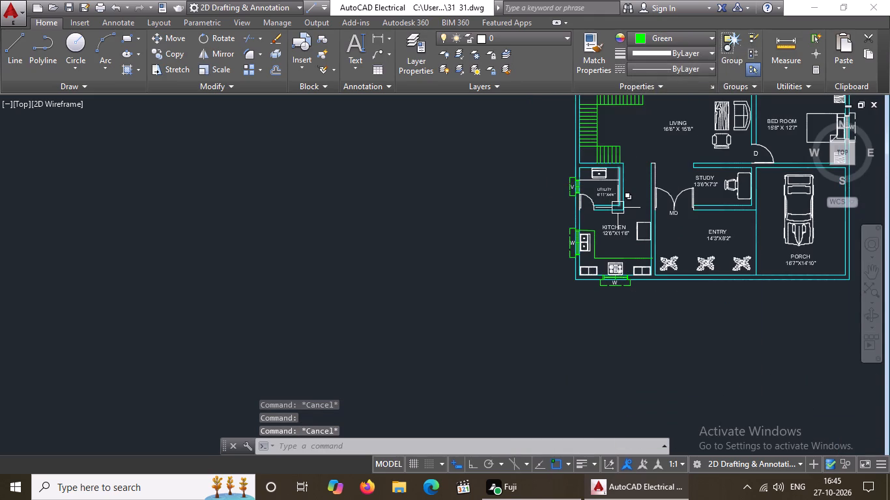
# Set the colour of the two long vertical lines of the window behind the bed in the 15'8" X 12'7" bedroom to Green.
pyautogui.scroll(-1, 618, 208)
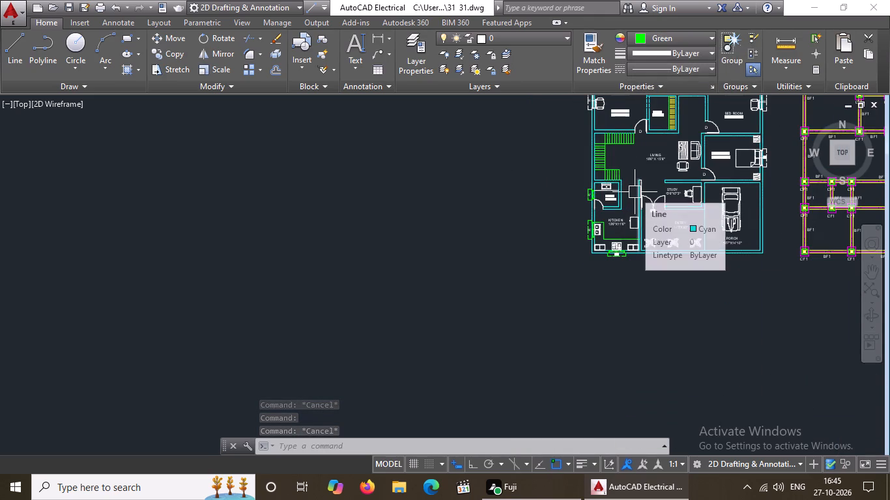
pyautogui.scroll(-3, 634, 191)
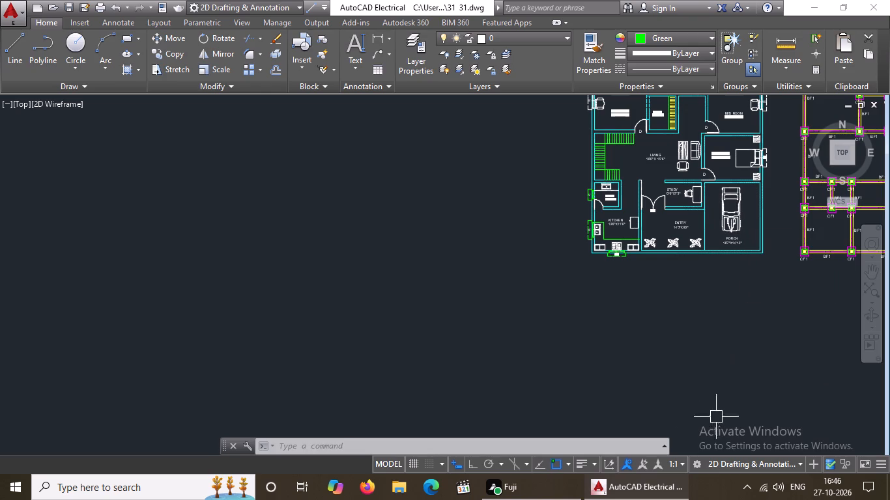
pyautogui.scroll(-1, 681, 237)
pyautogui.scroll(5, 765, 145)
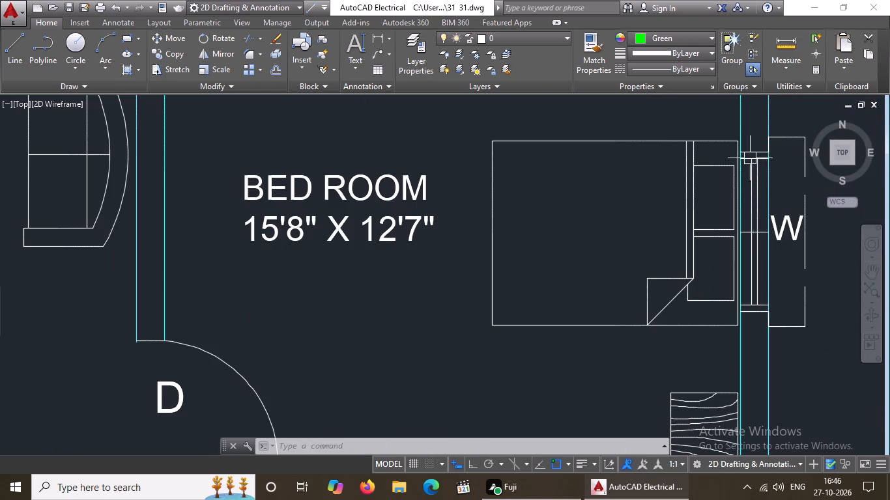
pyautogui.scroll(-3, 665, 229)
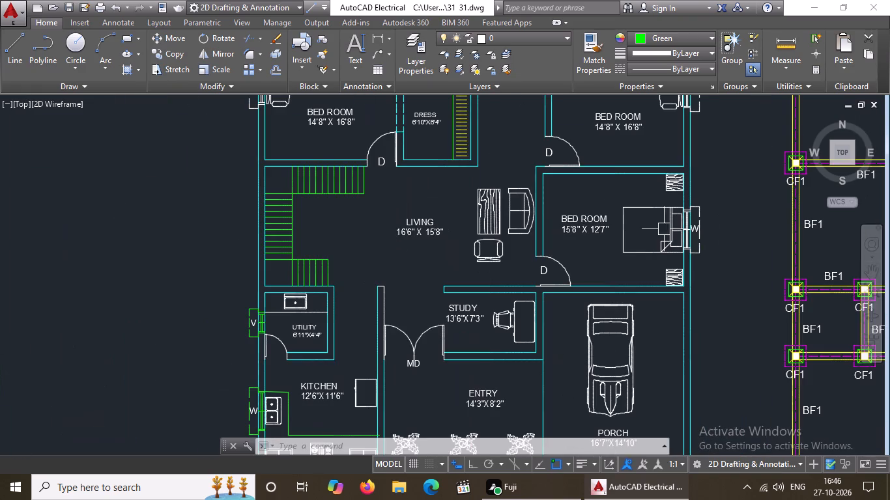
pyautogui.scroll(4, 696, 214)
pyautogui.click(634, 208)
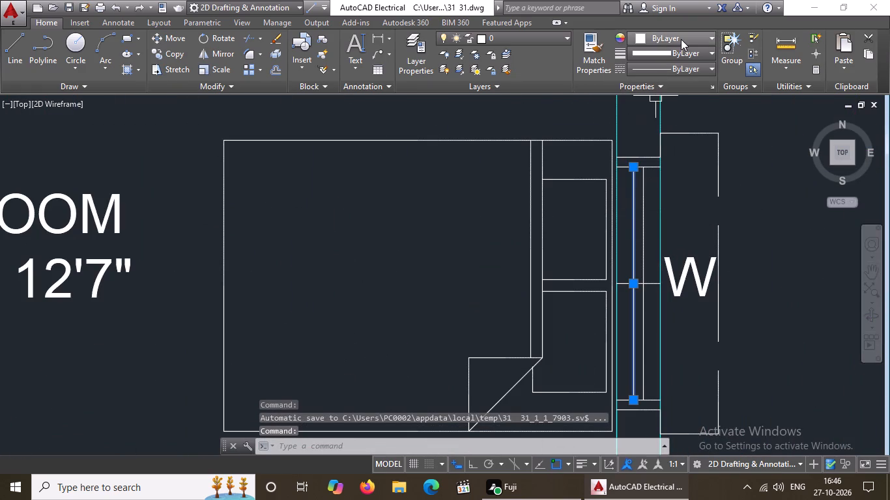
pyautogui.click(681, 39)
pyautogui.click(663, 174)
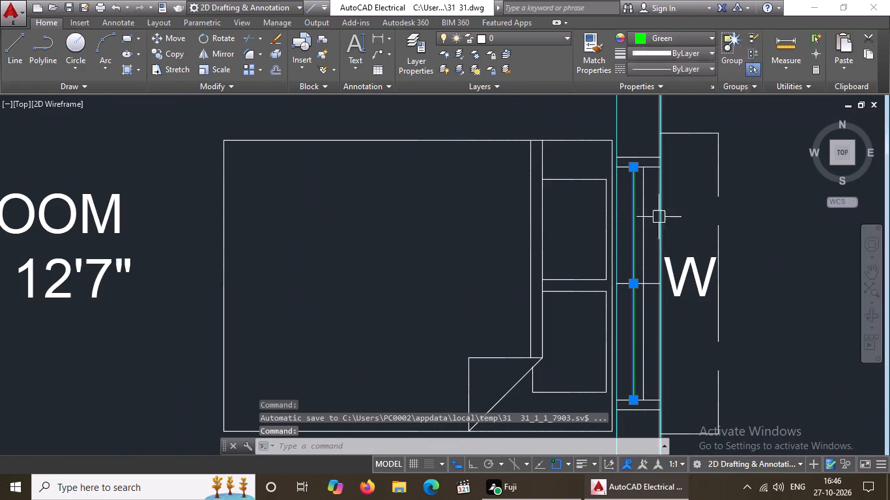
pyautogui.press('Escape')
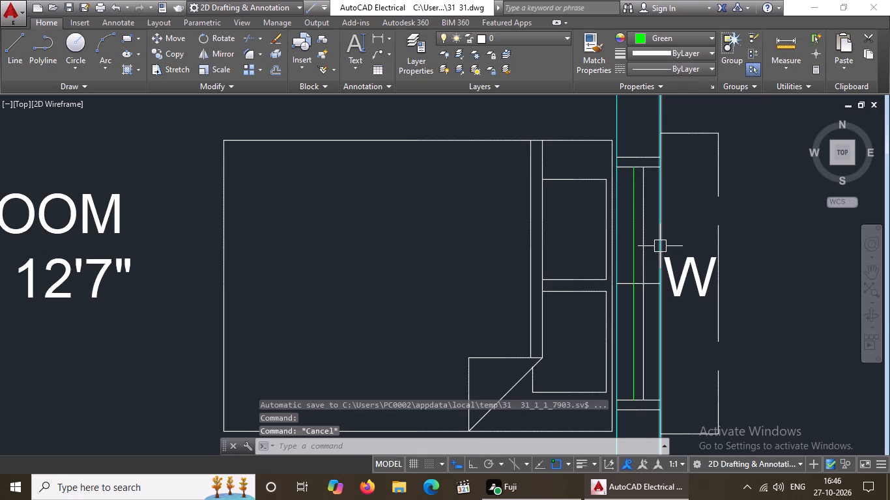
pyautogui.click(647, 252)
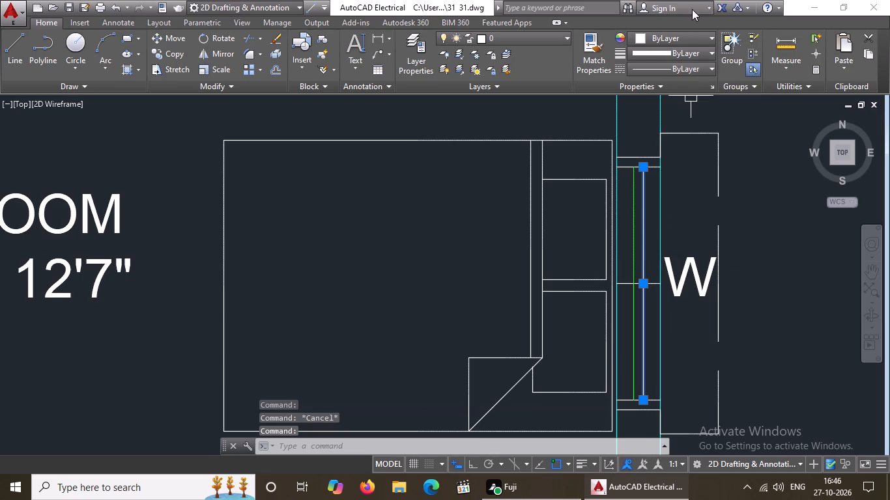
pyautogui.click(679, 37)
pyautogui.click(661, 173)
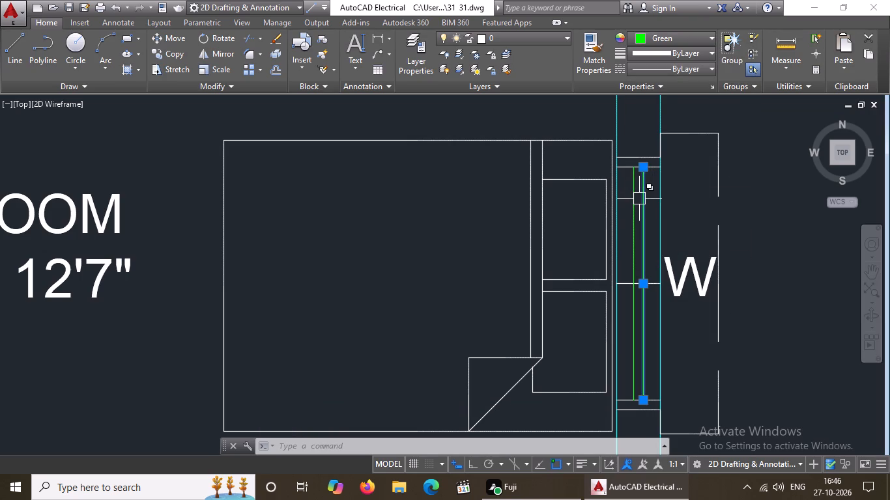
pyautogui.press('Escape')
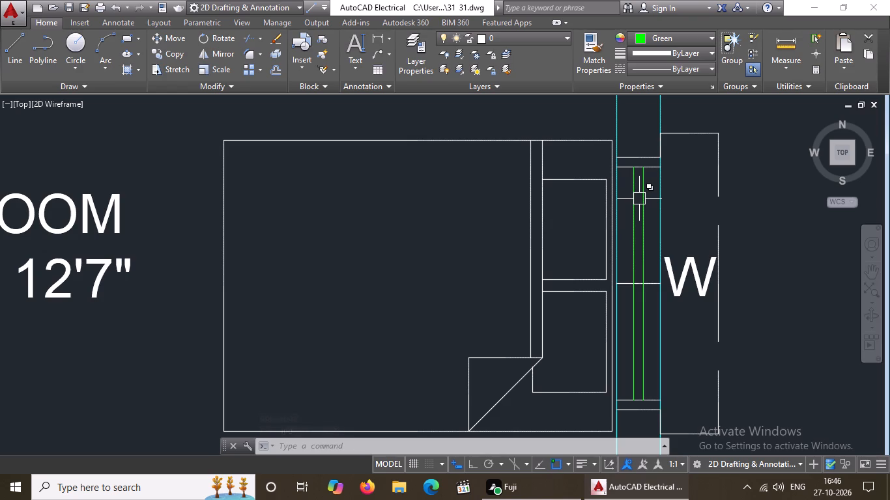
pyautogui.press('Escape')
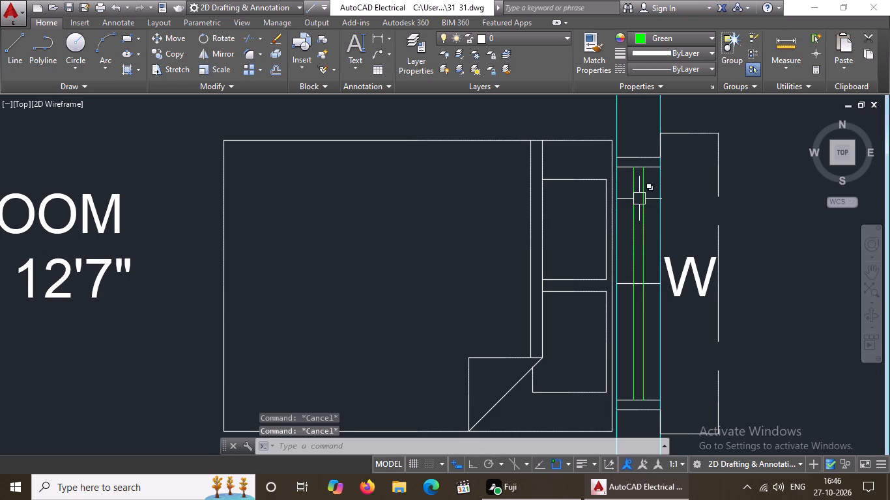
# Set the colour of the two horizontal jamb lines at the upper end of the 15'8" X 12'7" bedroom's window to Green.
pyautogui.scroll(1, 636, 192)
pyautogui.click(578, 124)
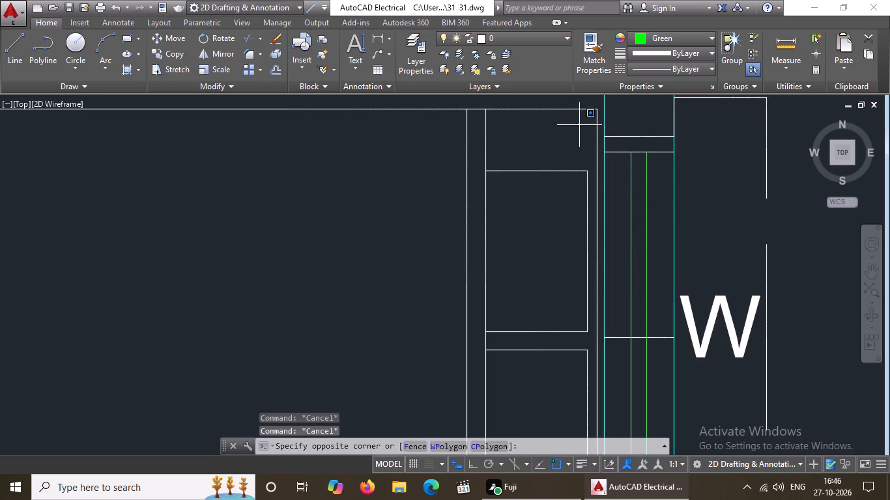
pyautogui.click(748, 192)
pyautogui.click(693, 38)
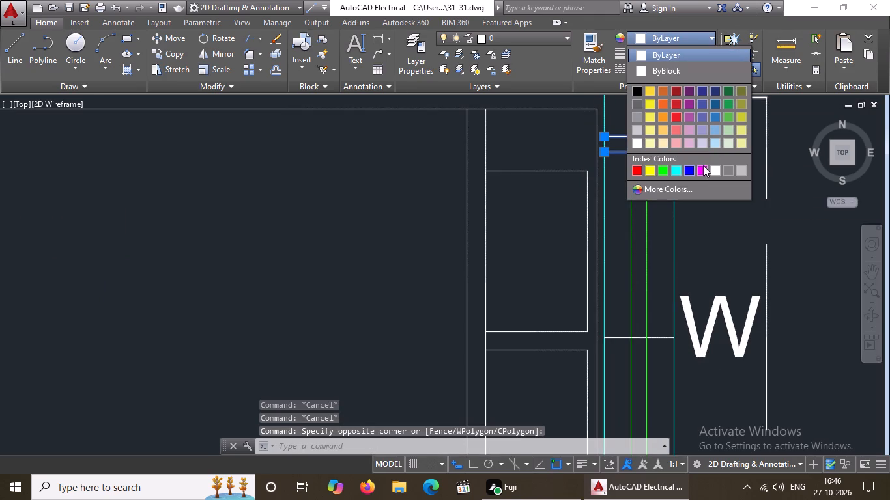
pyautogui.click(661, 169)
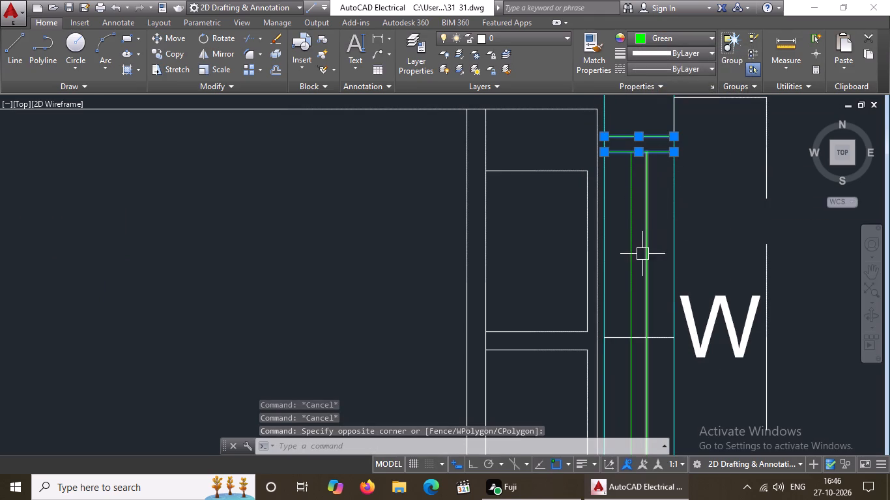
# Set the colour of the short horizontal centre line of the 15'8" X 12'7" bedroom's window to Green.
pyautogui.click(612, 337)
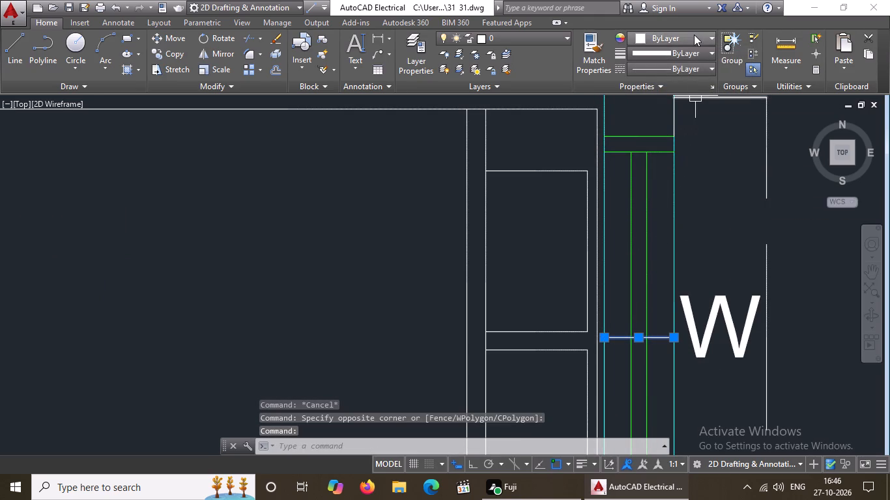
pyautogui.click(694, 33)
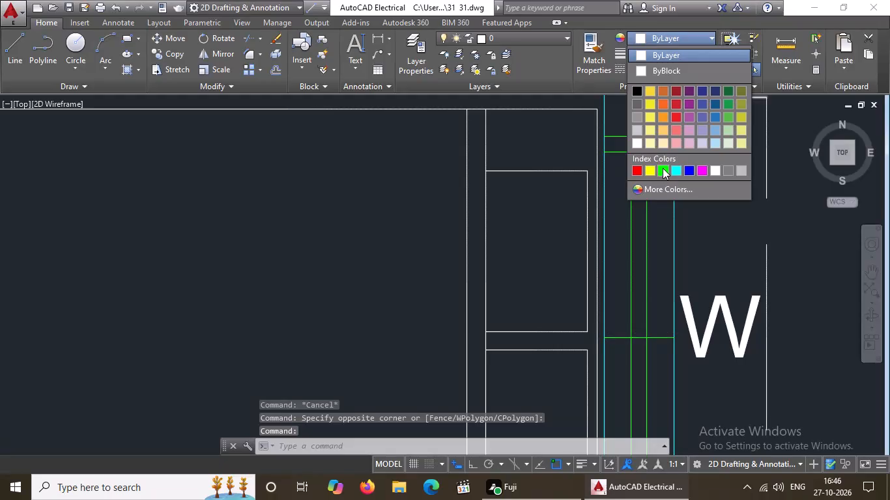
pyautogui.click(663, 168)
pyautogui.scroll(-2, 710, 235)
pyautogui.press('Escape')
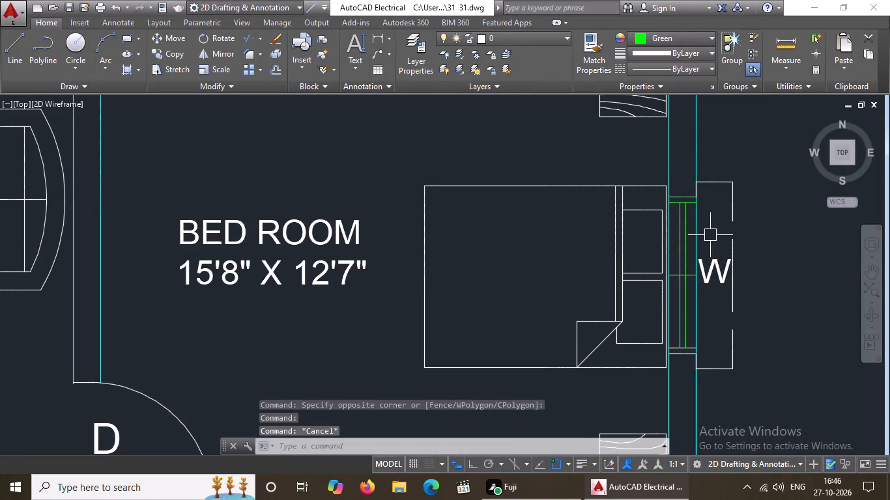
# Set the colour of the two horizontal jamb lines at the lower end of the 15'8" X 12'7" bedroom's window to Green.
pyautogui.scroll(3, 697, 363)
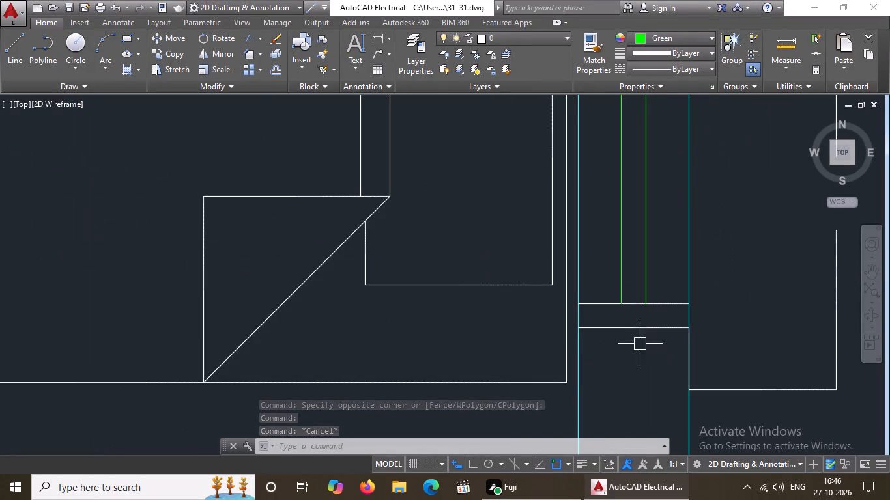
pyautogui.click(552, 300)
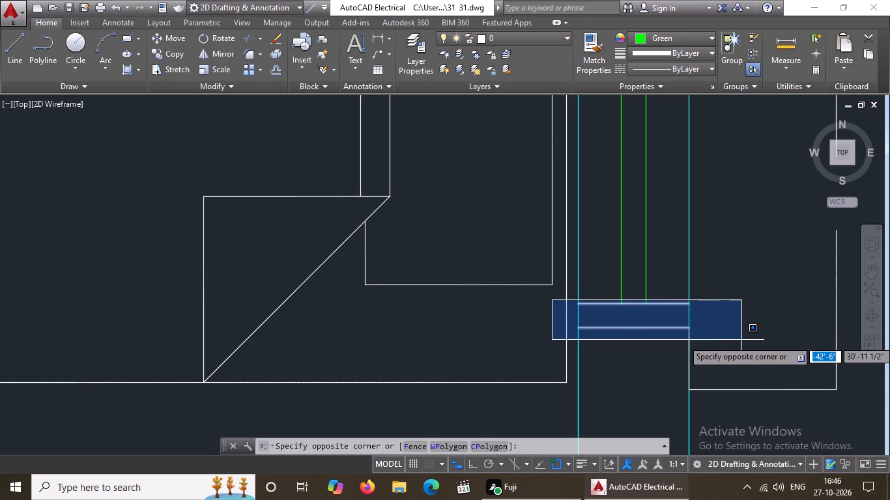
pyautogui.click(741, 340)
pyautogui.click(655, 35)
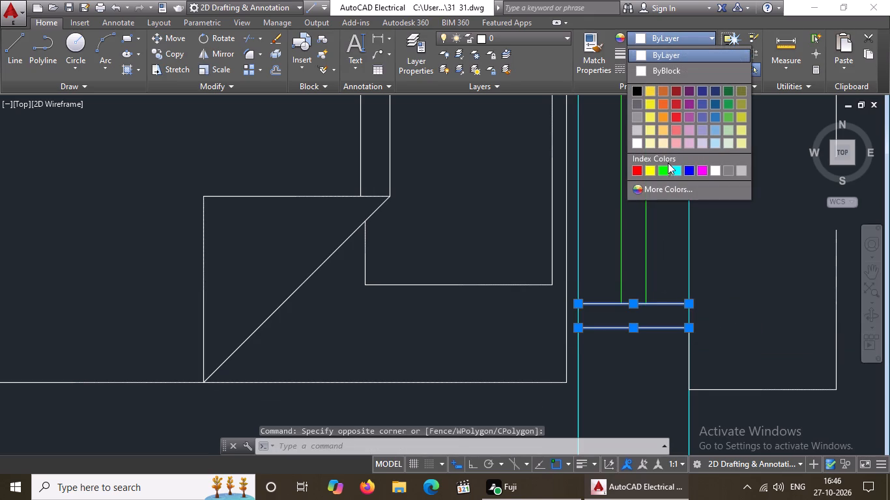
pyautogui.click(662, 168)
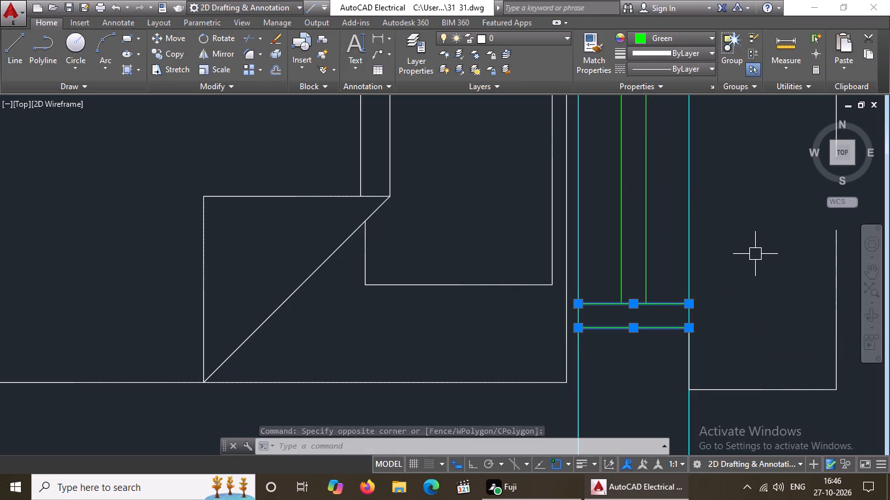
pyautogui.press('Escape')
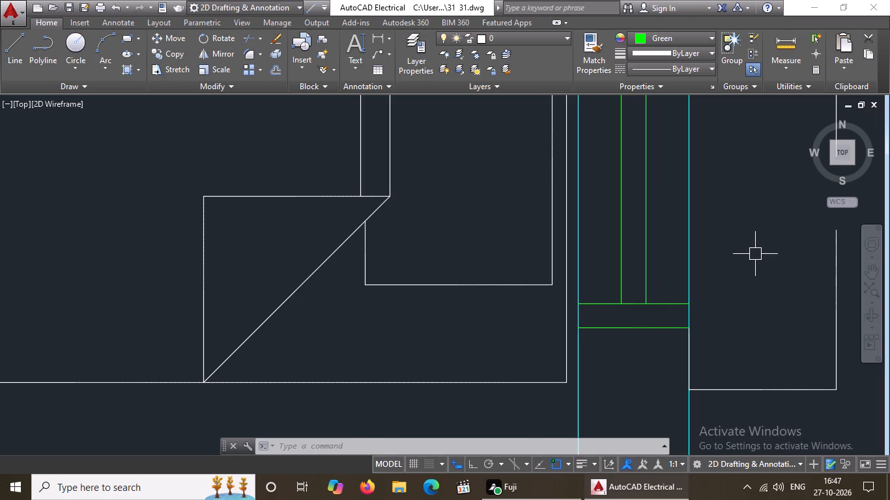
pyautogui.press('Escape')
# Set the colour of the broken outline outside the 15'8" X 12'7" bedroom's window, together with its W label, to Green.
pyautogui.scroll(-4, 748, 272)
pyautogui.scroll(1, 791, 184)
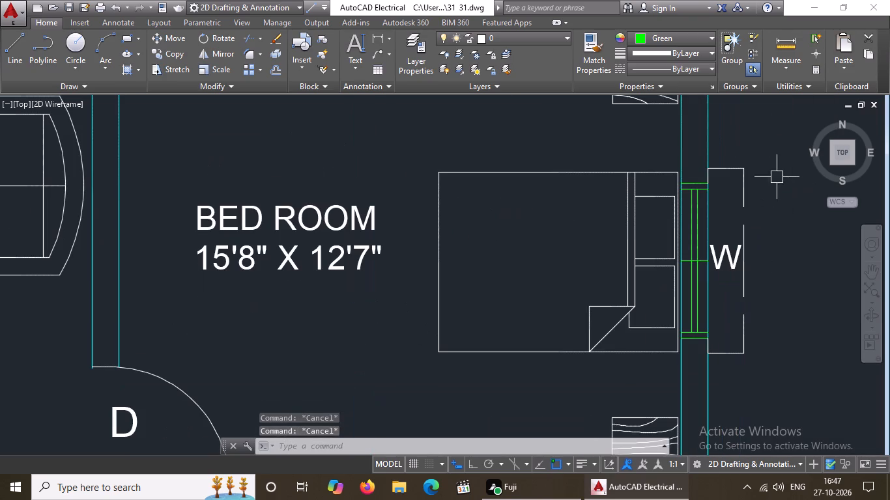
pyautogui.click(696, 150)
pyautogui.click(769, 379)
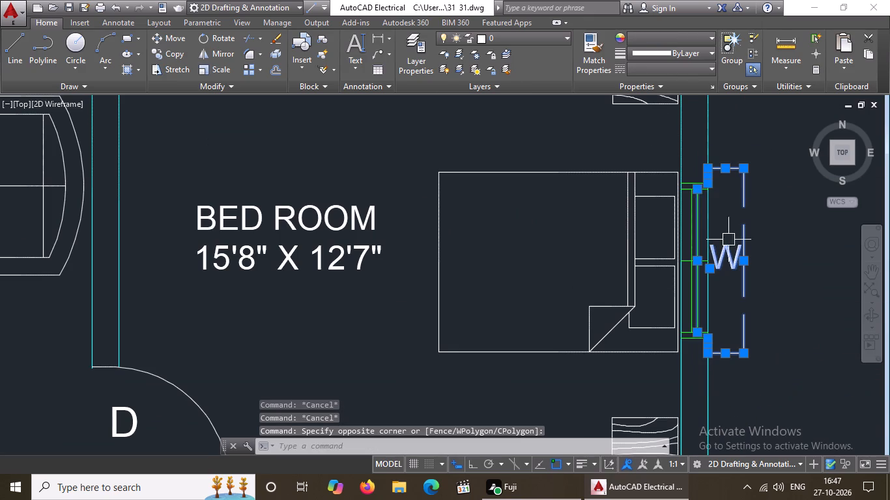
pyautogui.click(659, 34)
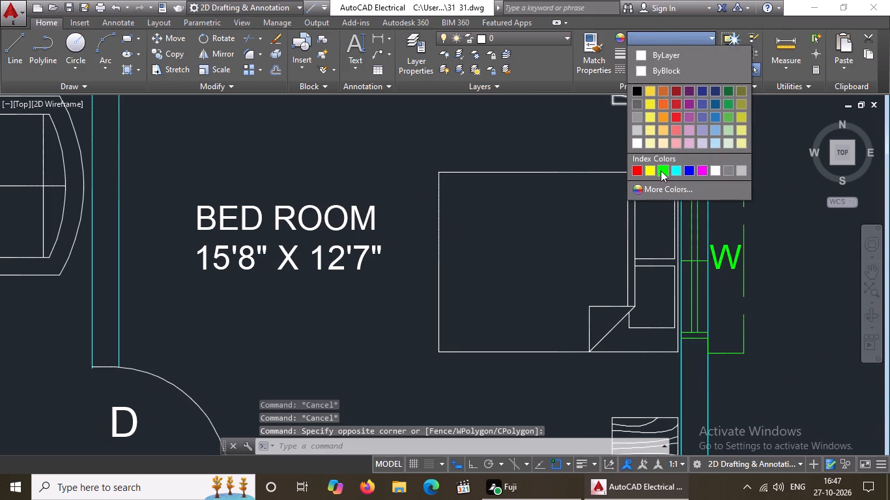
pyautogui.click(665, 168)
pyautogui.press('Escape')
# Set the colour of the W label beside the 15'8" X 12'7" bedroom's window to ByBlock.
pyautogui.click(728, 261)
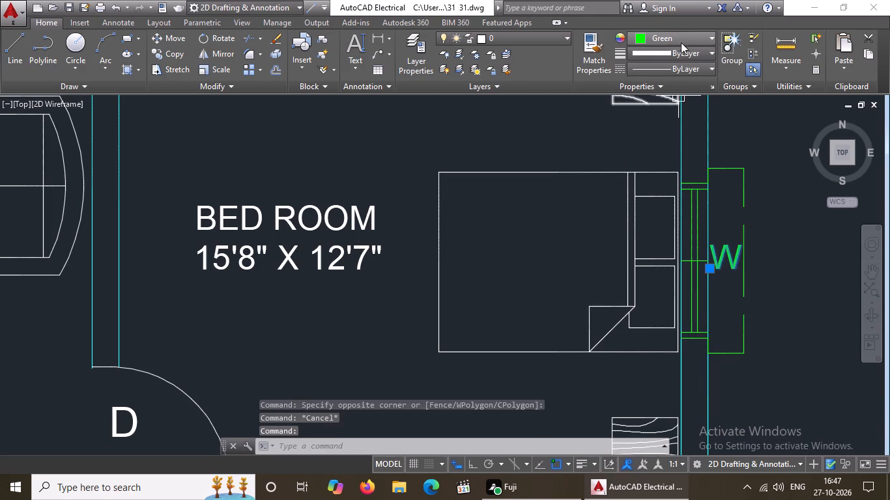
pyautogui.moveTo(683, 33); pyautogui.dragTo(683, 39)
pyautogui.click(654, 69)
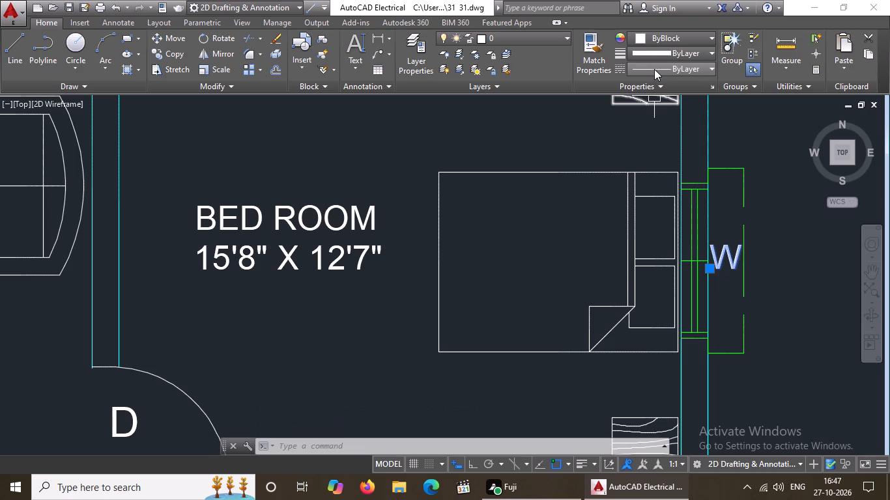
pyautogui.scroll(-4, 704, 53)
pyautogui.scroll(-4, 649, 251)
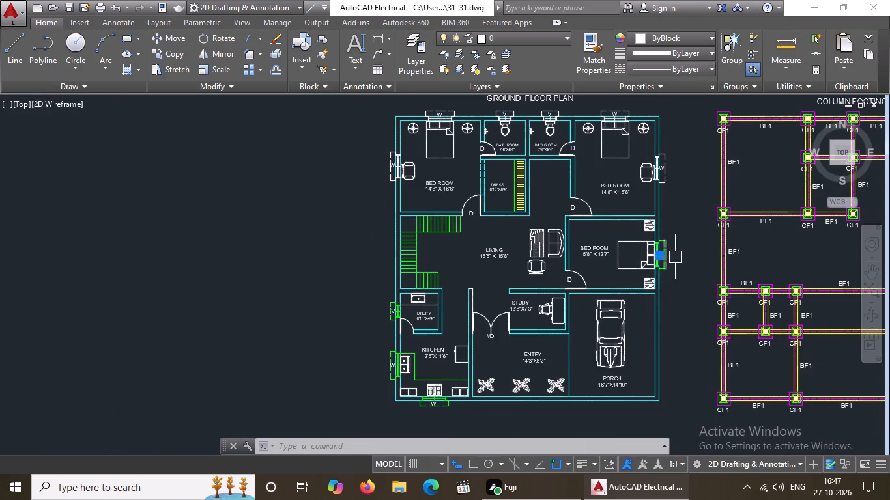
pyautogui.press('Escape')
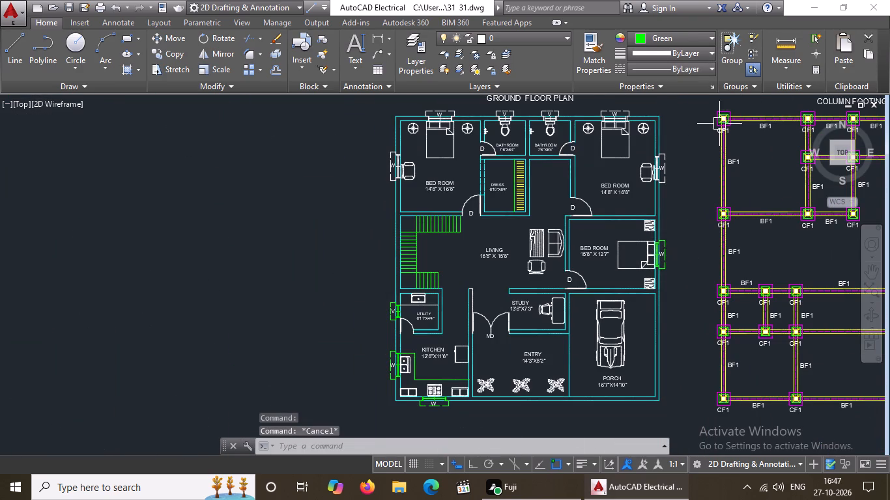
# Set the colour of the two long vertical lines of the east-wall window behind the chair in the eastern 14'8" X 16'8" bedroom to Green.
pyautogui.scroll(1, 686, 166)
pyautogui.scroll(4, 620, 161)
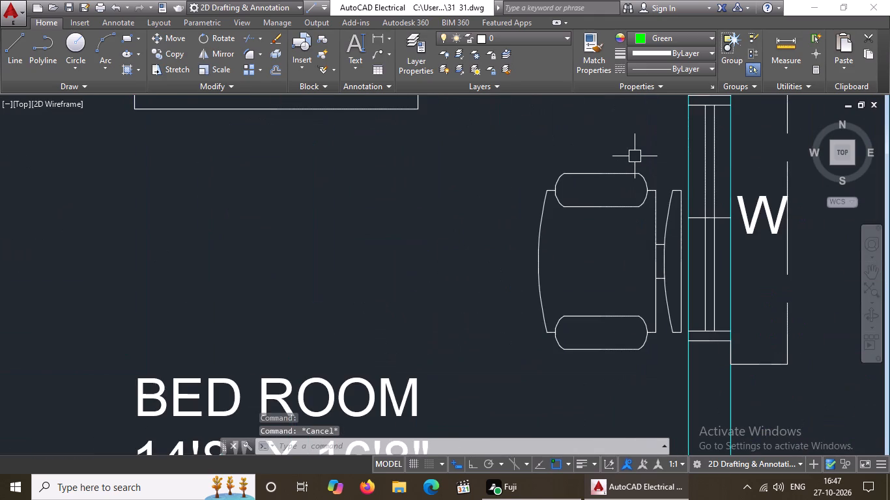
pyautogui.click(702, 174)
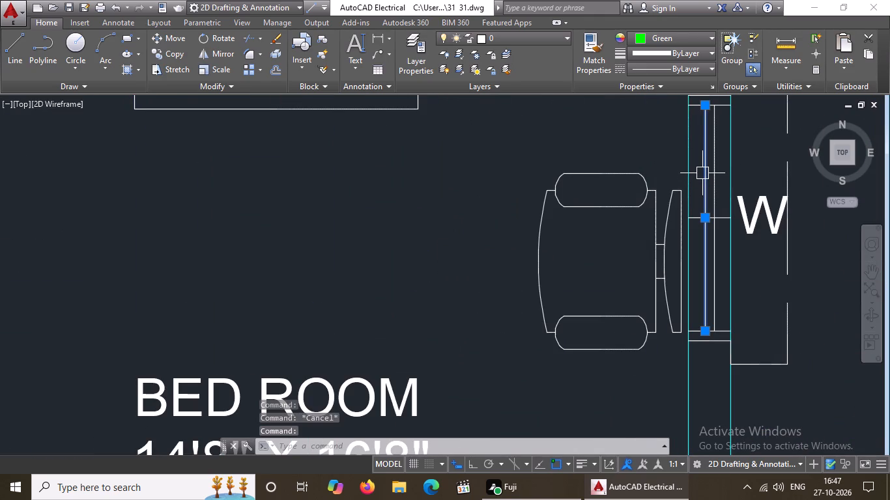
pyautogui.click(689, 36)
pyautogui.click(667, 171)
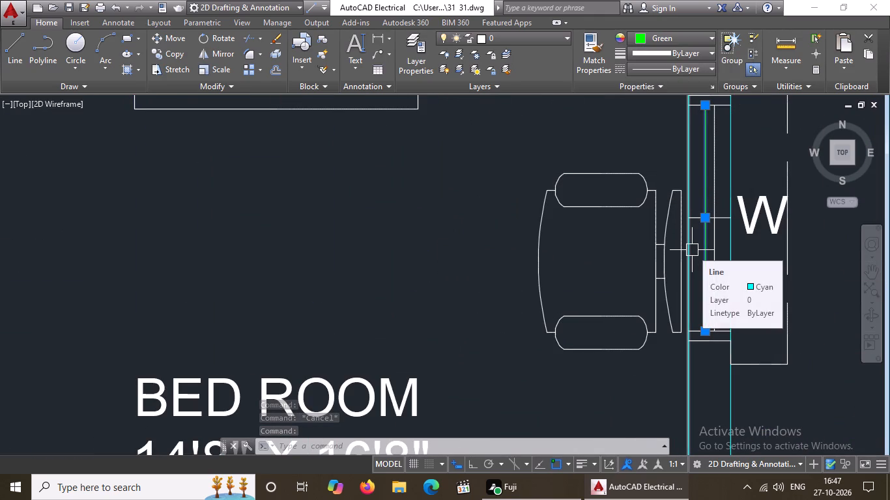
pyautogui.scroll(3, 693, 254)
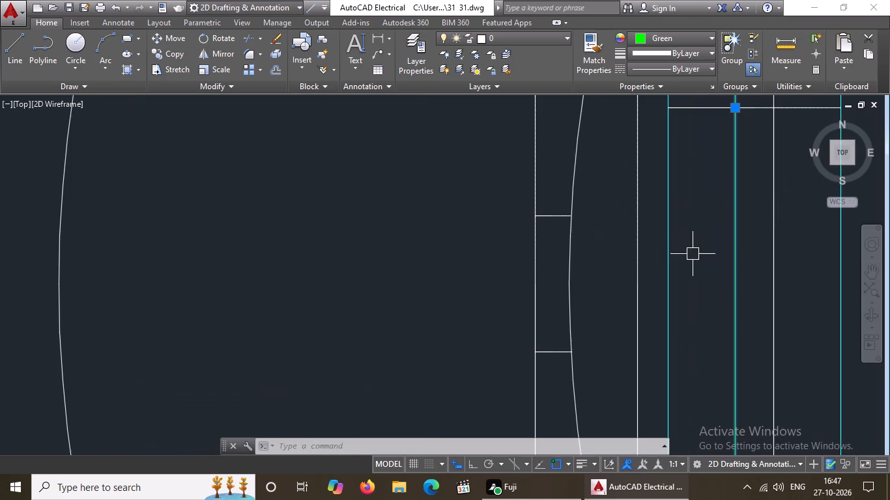
pyautogui.click(769, 222)
pyautogui.scroll(-3, 739, 229)
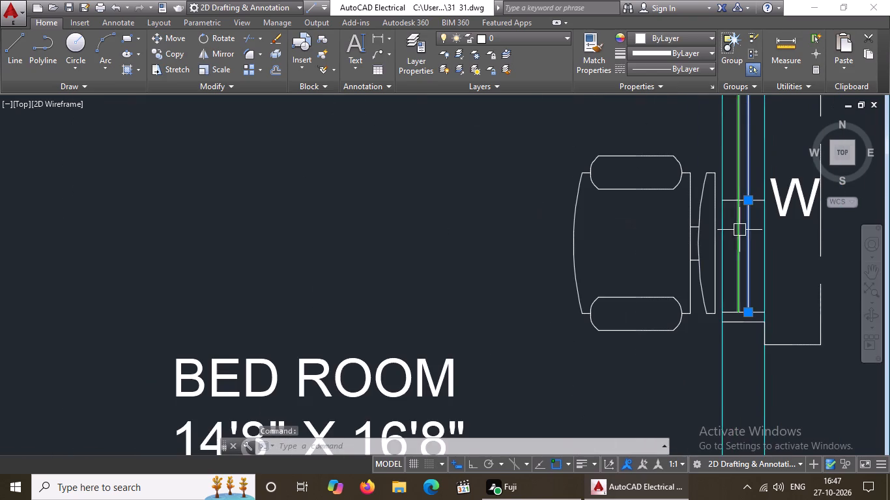
pyautogui.click(668, 38)
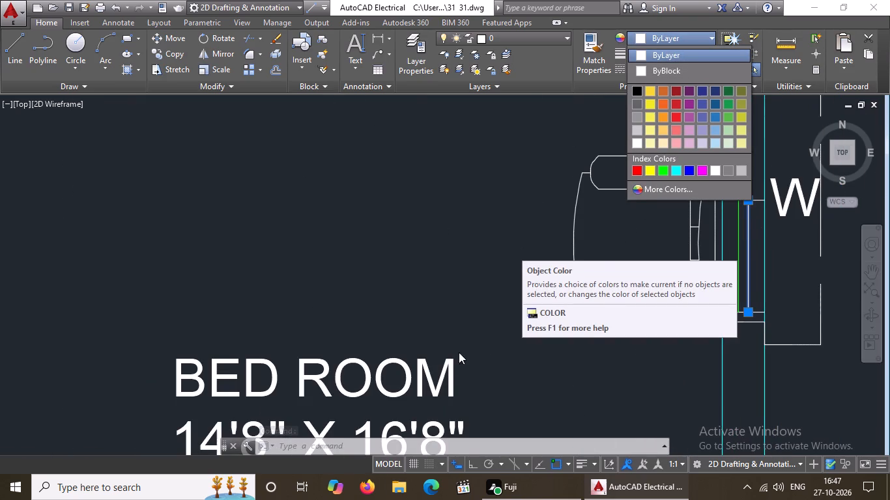
pyautogui.click(665, 167)
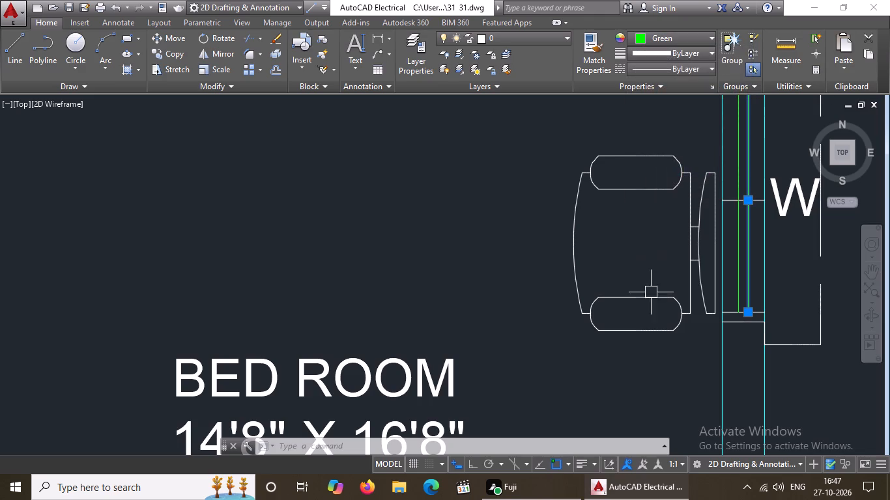
# Set the colour of the two horizontal jamb lines at the lower end of the eastern 14'8" X 16'8" bedroom's east-wall window to Green.
pyautogui.scroll(2, 728, 381)
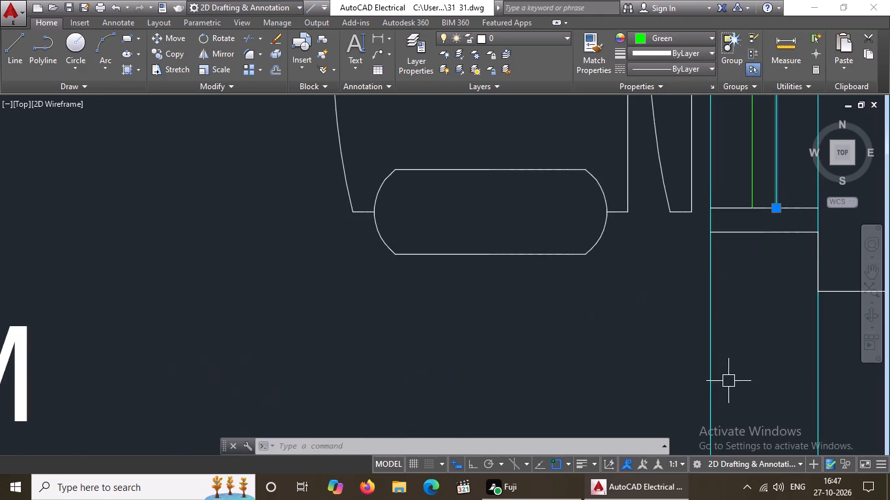
pyautogui.click(701, 192)
pyautogui.scroll(-3, 734, 260)
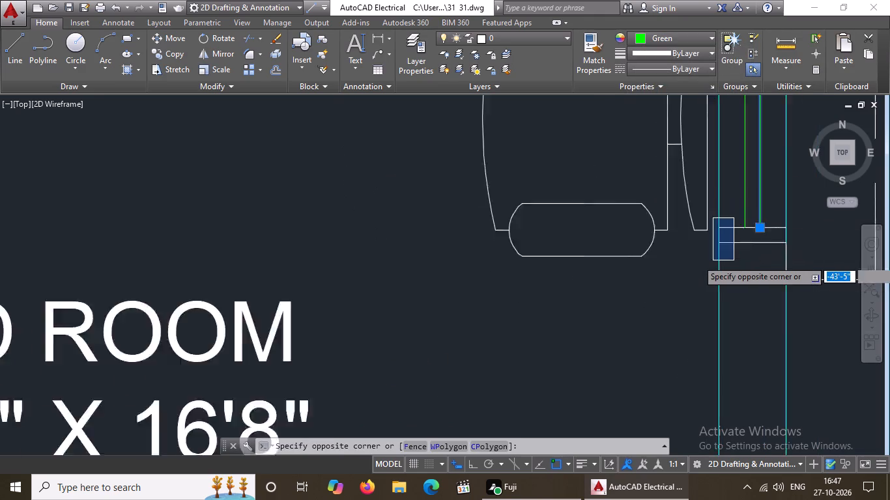
pyautogui.click(782, 260)
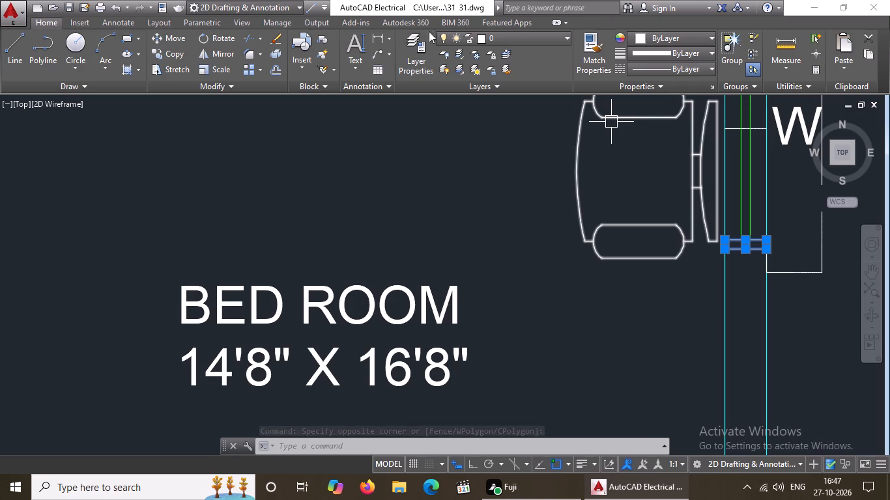
pyautogui.click(675, 35)
pyautogui.click(663, 169)
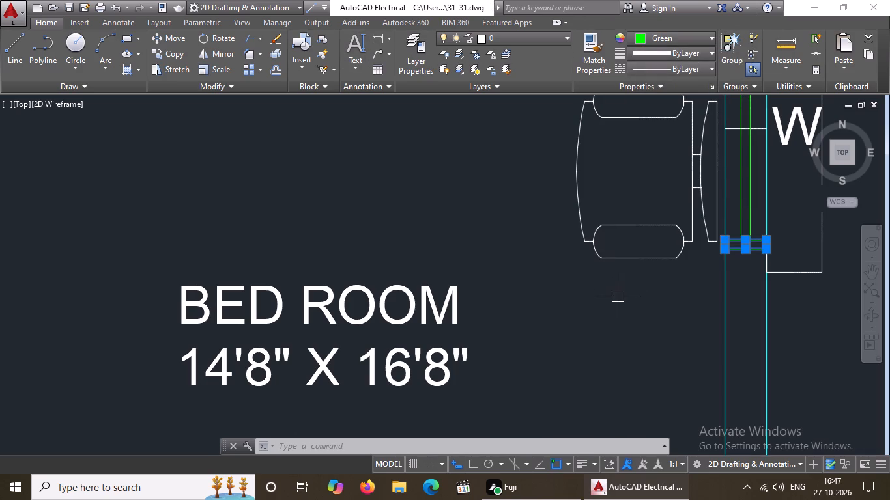
# Set the colour of the short horizontal centre line of the eastern 14'8" X 16'8" bedroom's east-wall window to Green.
pyautogui.scroll(-3, 596, 298)
pyautogui.scroll(2, 658, 254)
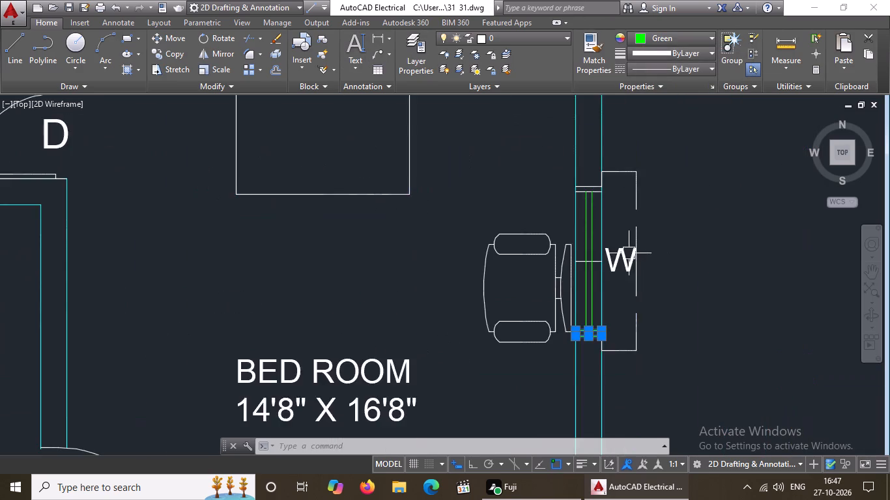
pyautogui.scroll(3, 588, 260)
pyautogui.click(568, 267)
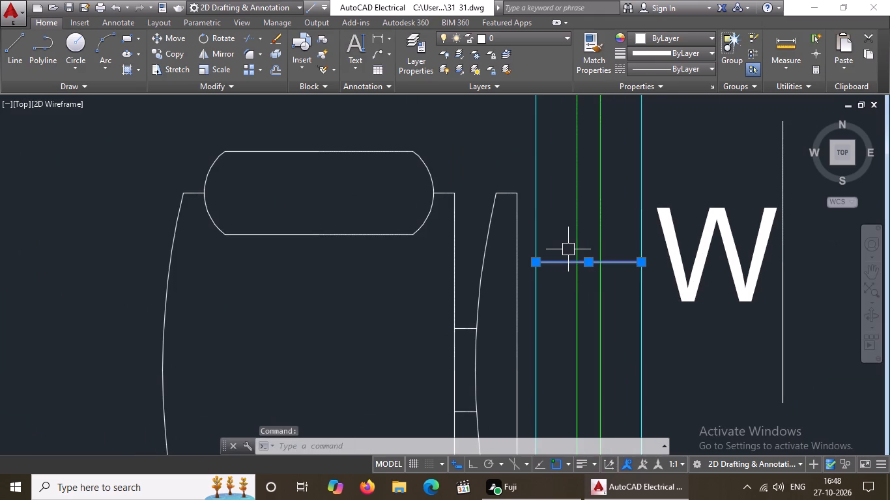
pyautogui.click(644, 34)
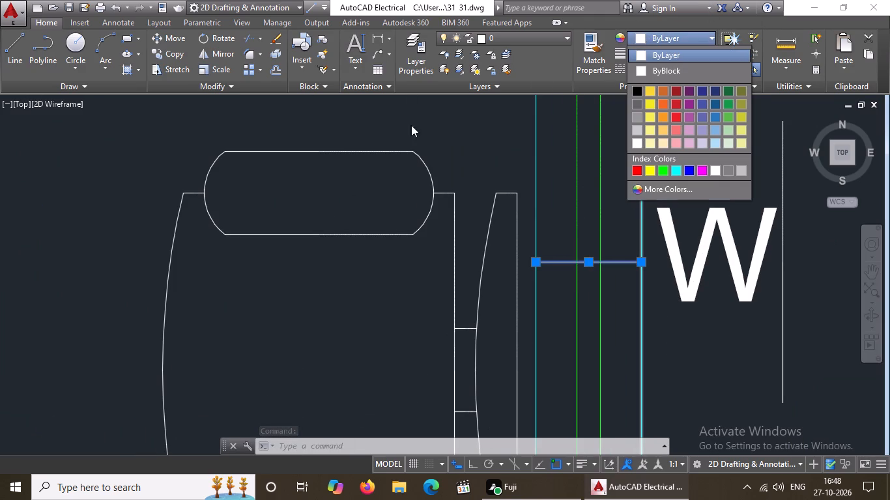
pyautogui.click(664, 168)
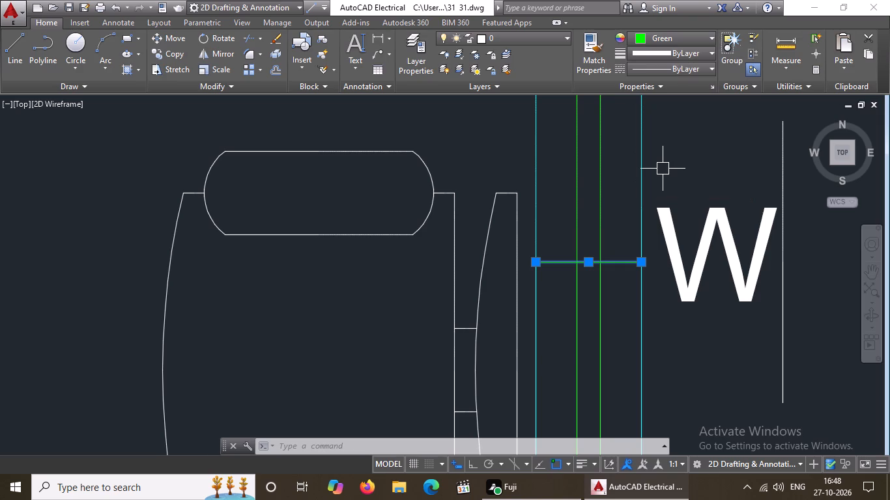
# Set the colour of the upper jamb lines and adjoining short outline line of the eastern 14'8" X 16'8" bedroom's east-wall window to Green.
pyautogui.scroll(-3, 642, 182)
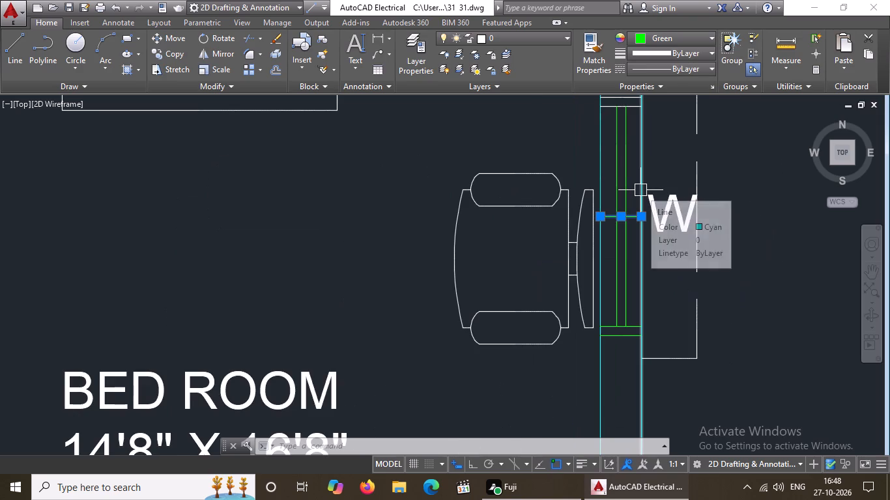
pyautogui.scroll(1, 637, 203)
pyautogui.moveTo(637, 203); pyautogui.dragTo(624, 268, button='middle')
pyautogui.scroll(-2, 552, 167)
pyautogui.moveTo(546, 130); pyautogui.dragTo(552, 139)
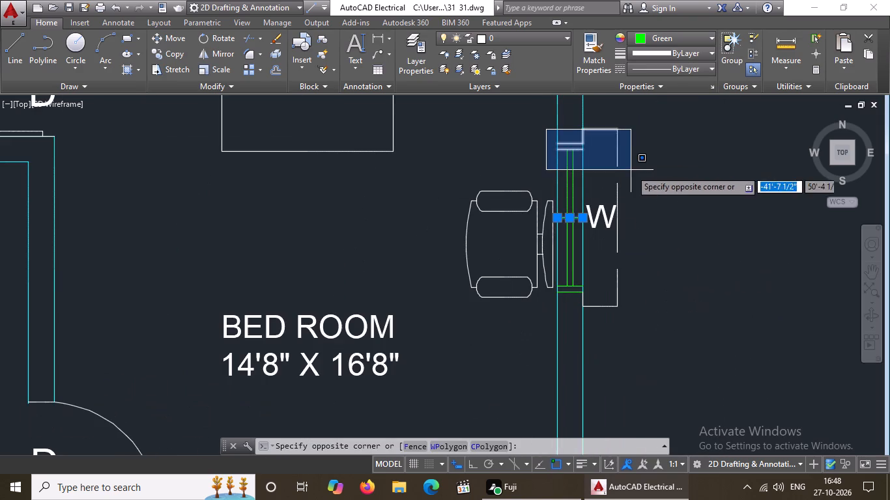
pyautogui.click(590, 167)
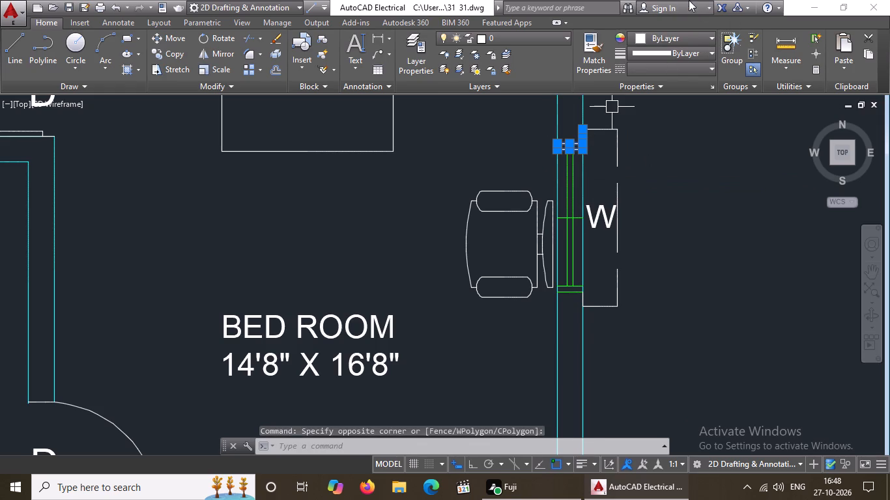
pyautogui.click(678, 42)
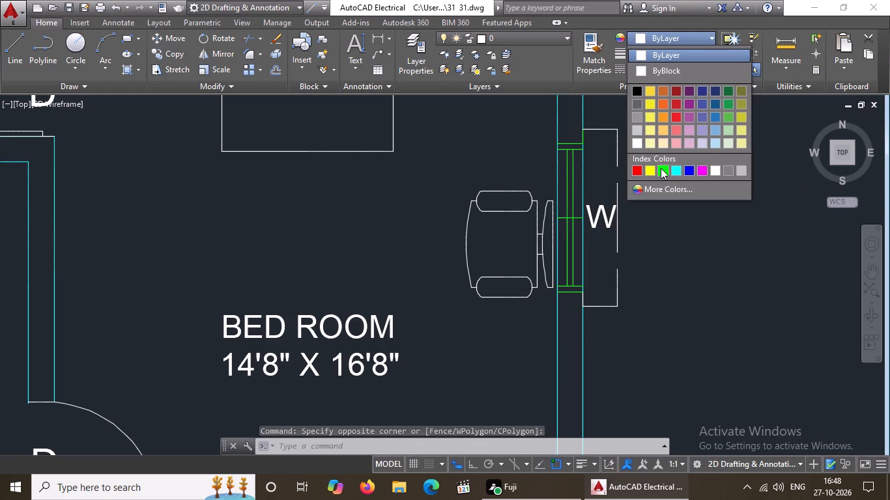
pyautogui.click(663, 169)
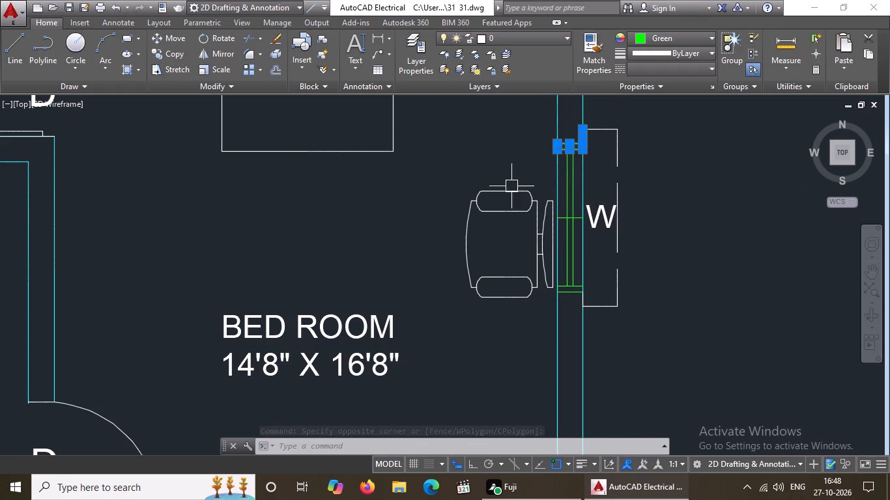
# Set the colour of the broken-line outline and W label beside the eastern 14'8" X 16'8" bedroom's east-wall window to Green.
pyautogui.click(572, 109)
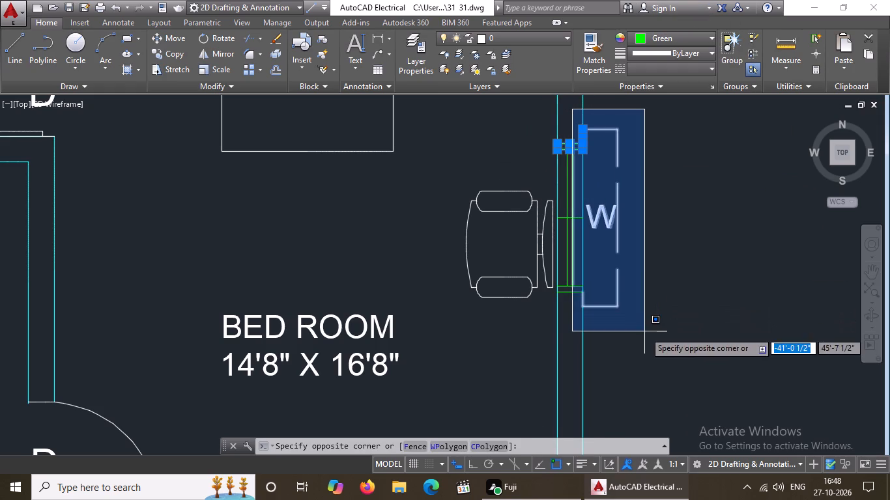
pyautogui.click(644, 331)
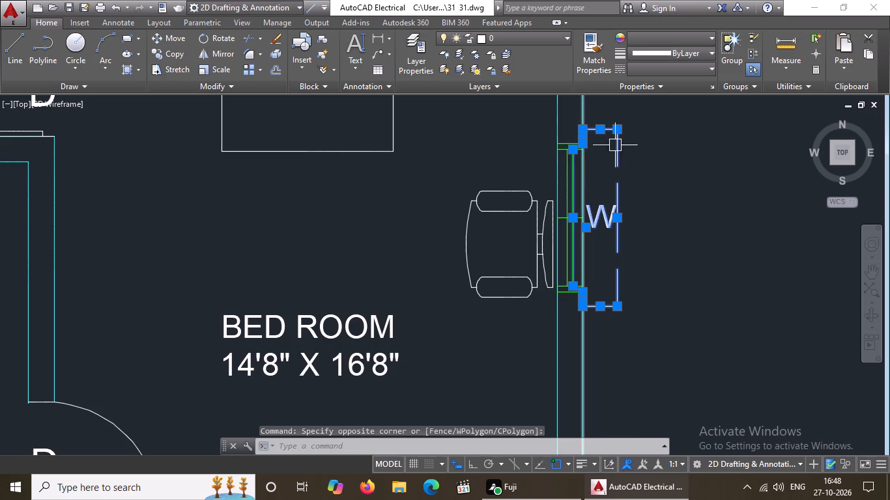
pyautogui.click(673, 38)
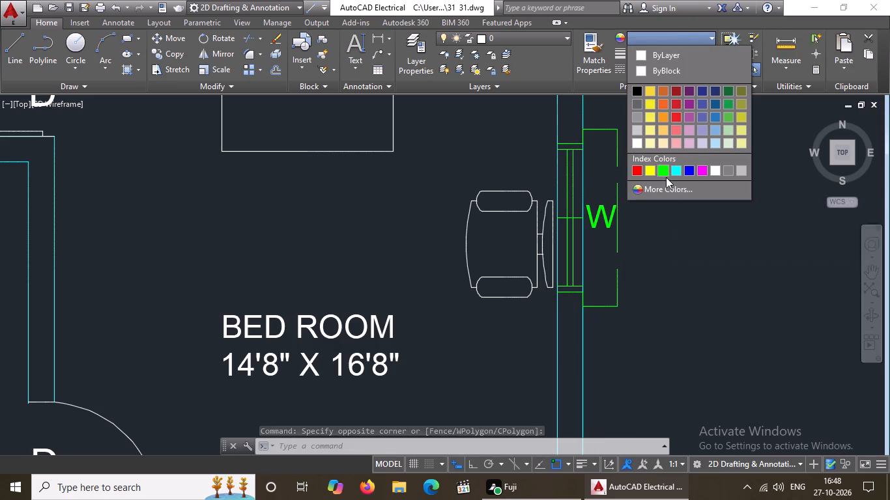
pyautogui.click(664, 169)
pyautogui.press('Escape')
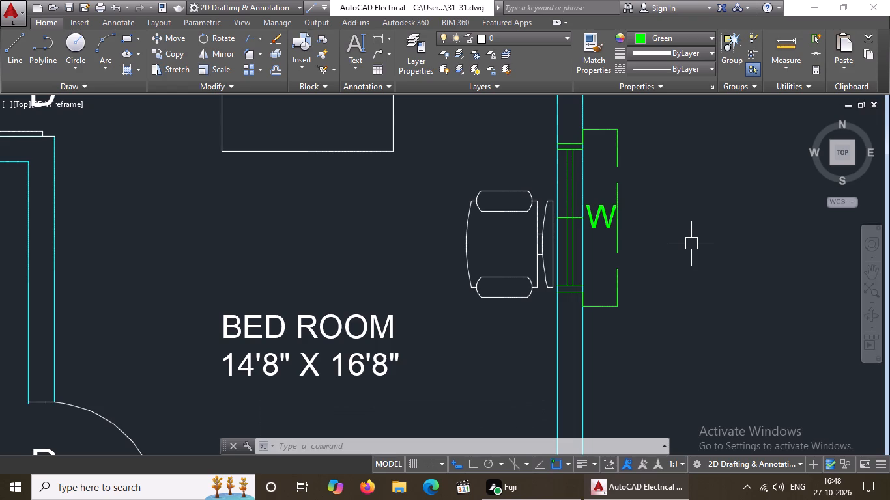
# Set the colour of the W label beside the eastern bedroom's east-wall window to index colour white.
pyautogui.click(599, 212)
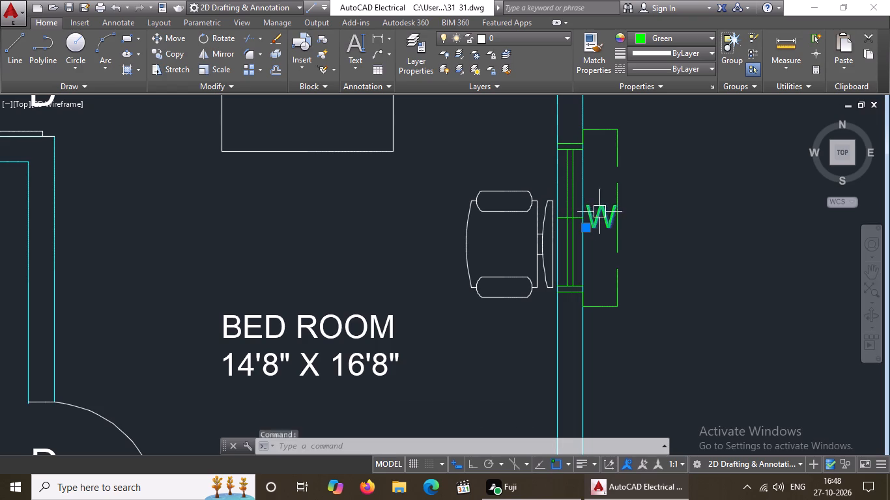
pyautogui.click(674, 40)
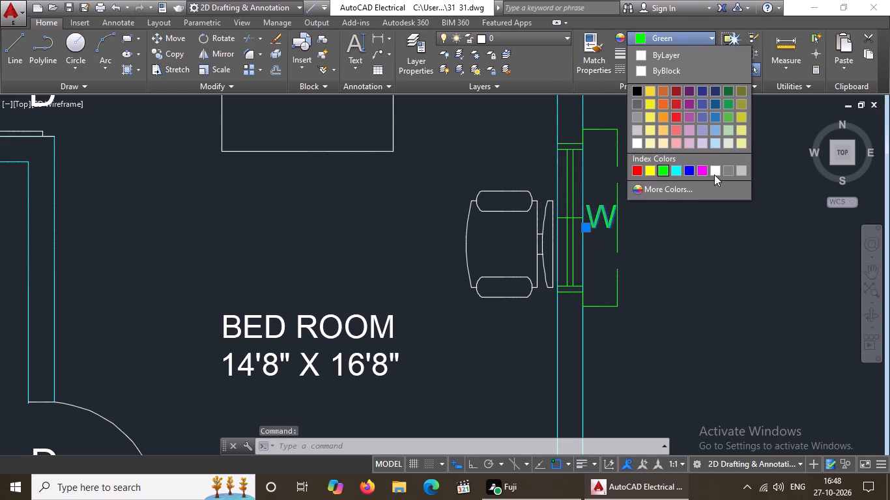
pyautogui.click(717, 171)
pyautogui.press('Escape')
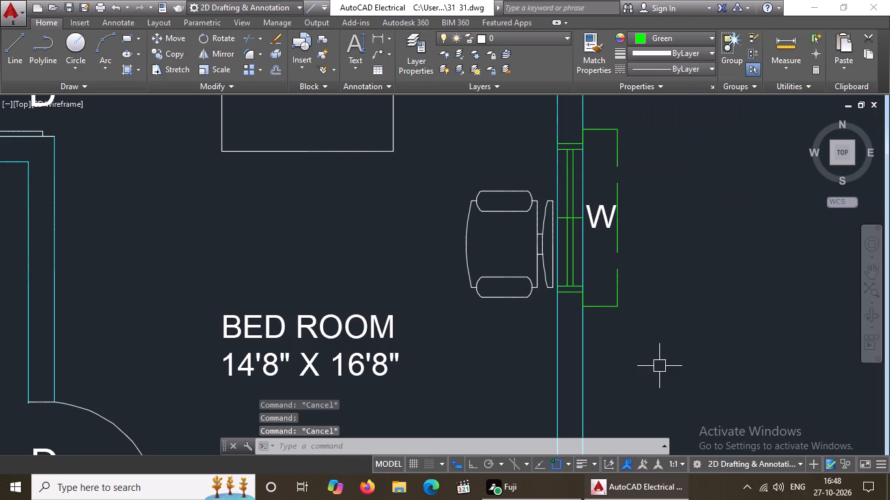
# Set the colour of the two long horizontal lines of the north-wall window above the eastern bedroom's bed to Green.
pyautogui.scroll(-3, 655, 368)
pyautogui.scroll(2, 575, 212)
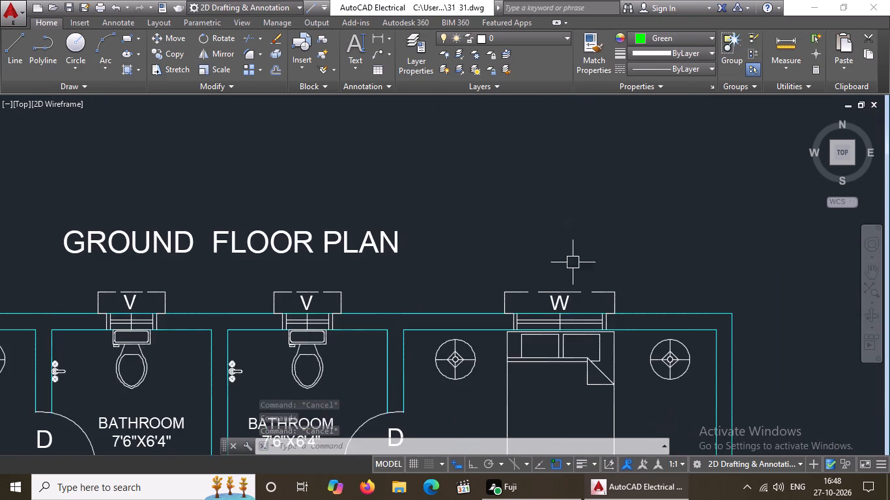
pyautogui.scroll(2, 551, 329)
pyautogui.click(538, 320)
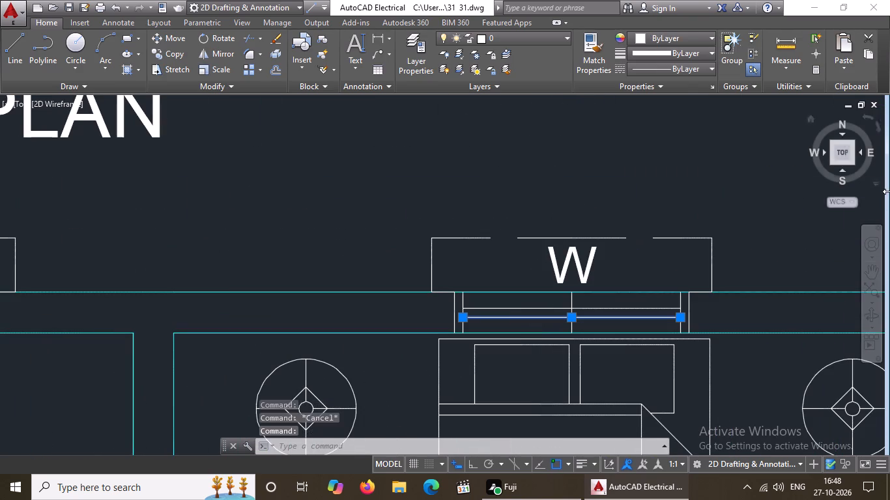
pyautogui.click(687, 37)
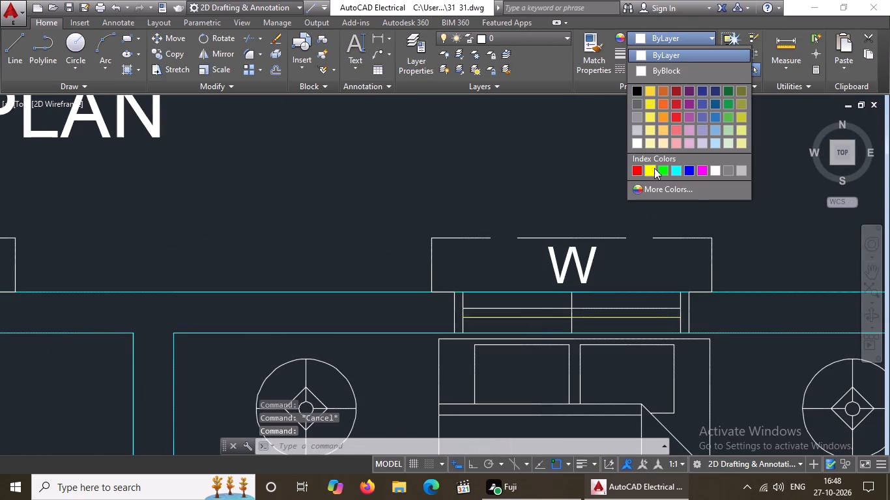
pyautogui.click(663, 163)
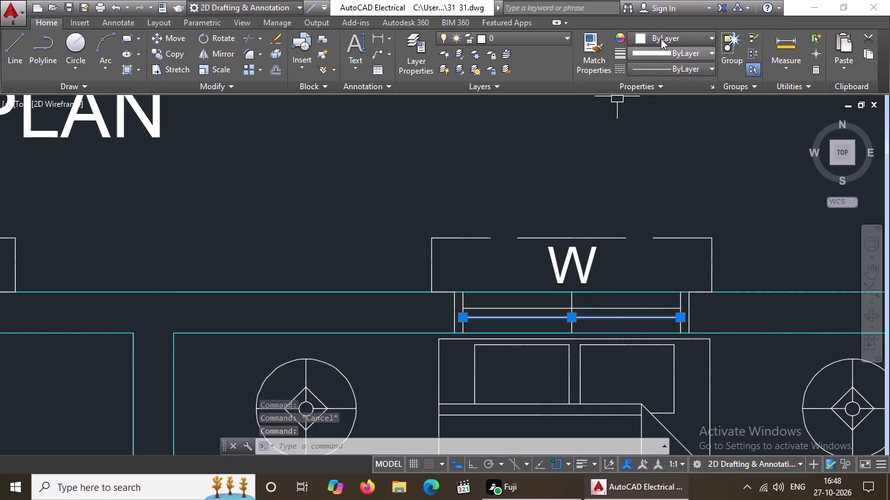
pyautogui.click(661, 37)
pyautogui.click(665, 169)
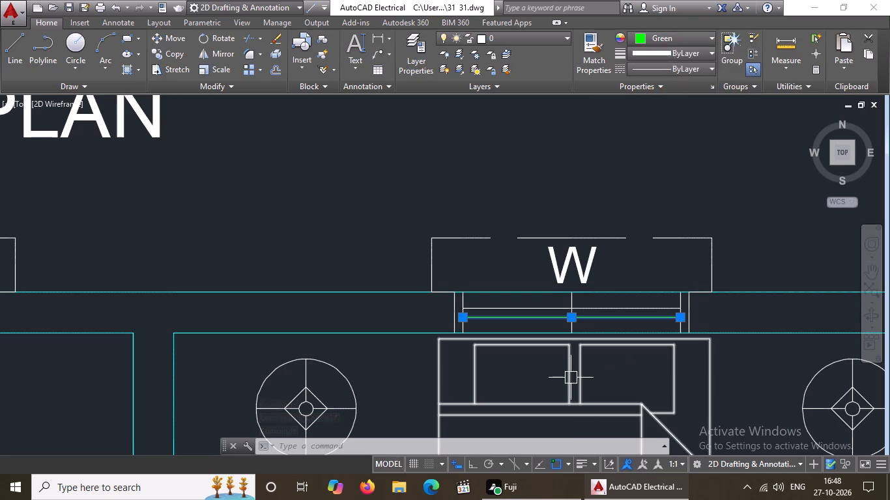
pyautogui.click(594, 307)
pyautogui.click(669, 36)
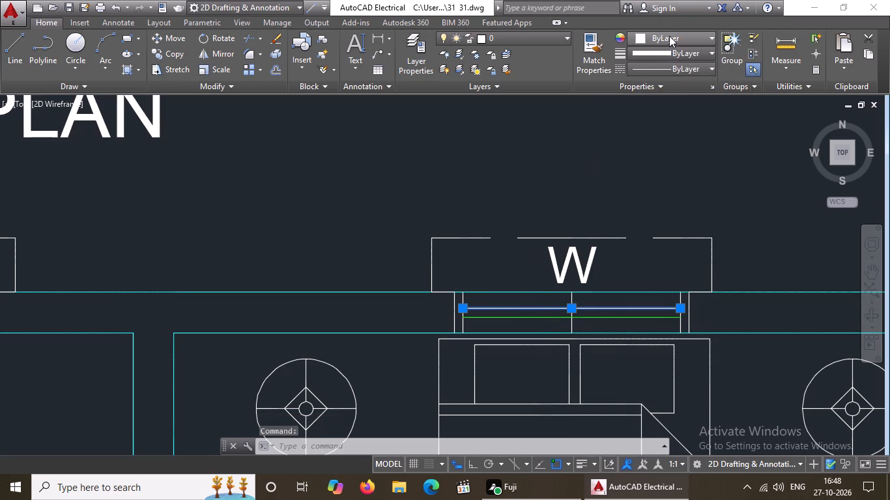
pyautogui.click(662, 171)
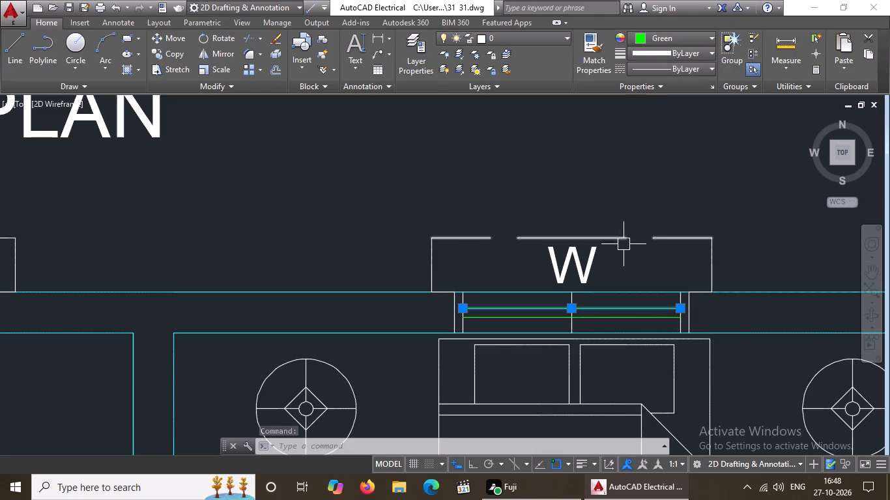
pyautogui.press('Escape')
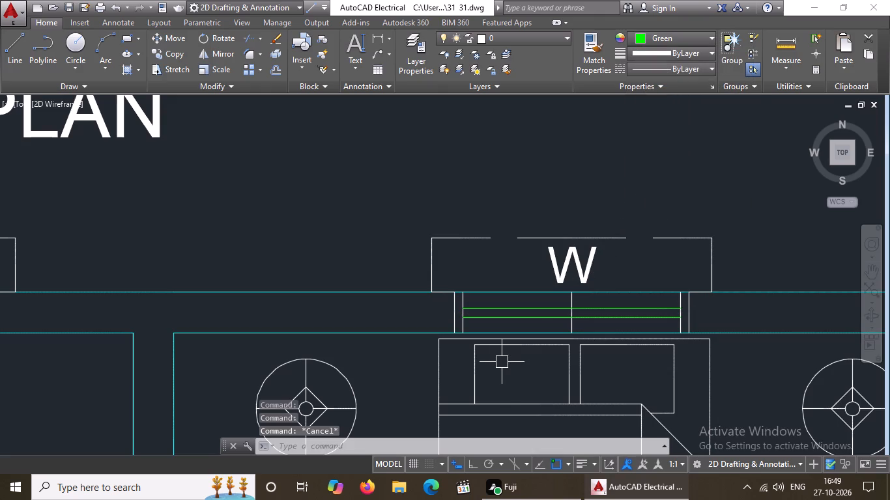
# Set the colour of the jamb lines at both ends and the short centre line of the eastern bedroom's north-wall window to Green.
pyautogui.click(444, 279)
pyautogui.click(471, 342)
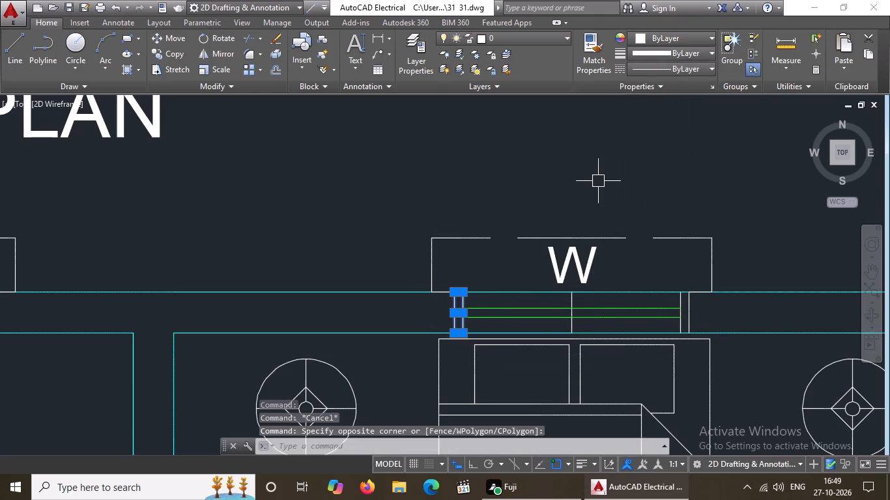
pyautogui.click(653, 38)
pyautogui.click(665, 169)
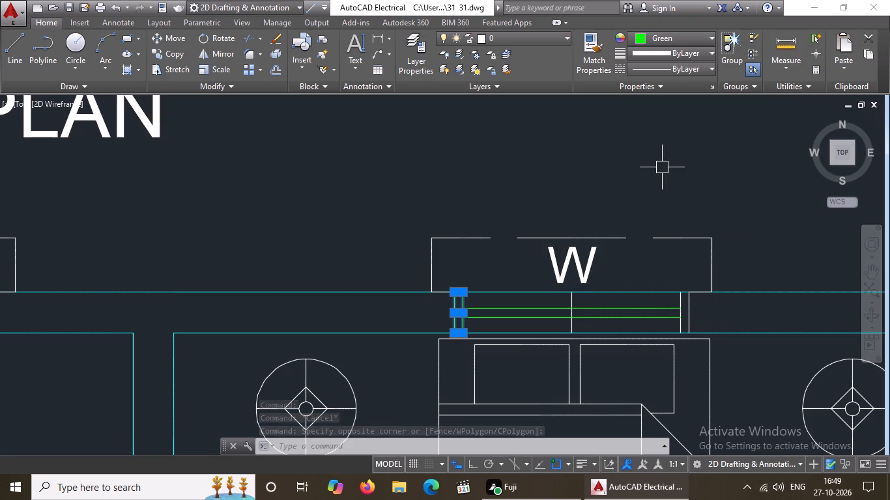
pyautogui.click(530, 266)
pyautogui.click(602, 344)
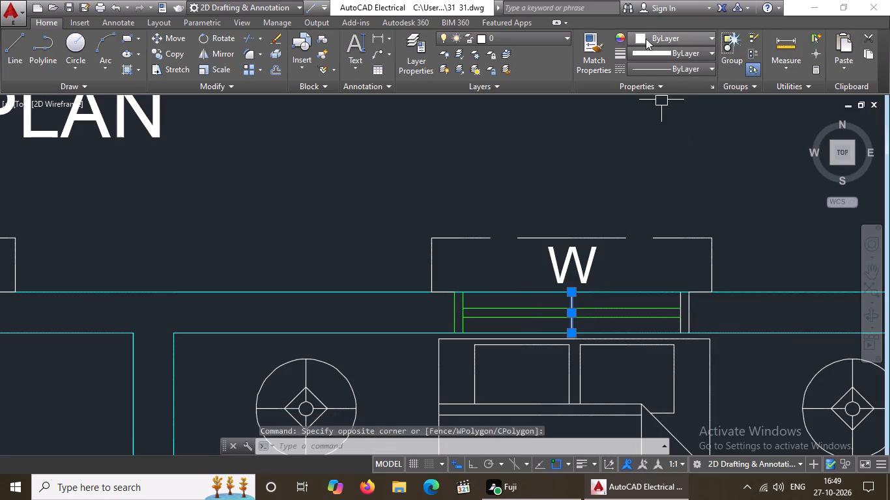
pyautogui.click(646, 38)
pyautogui.click(660, 168)
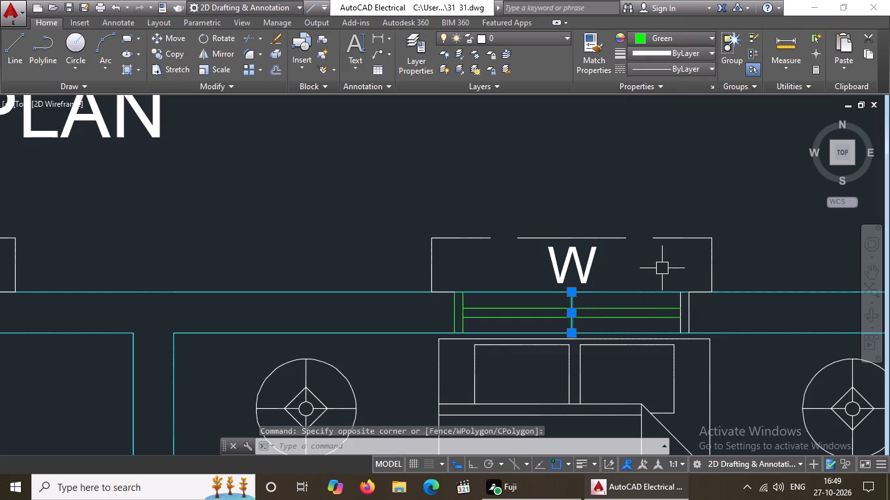
pyautogui.click(660, 273)
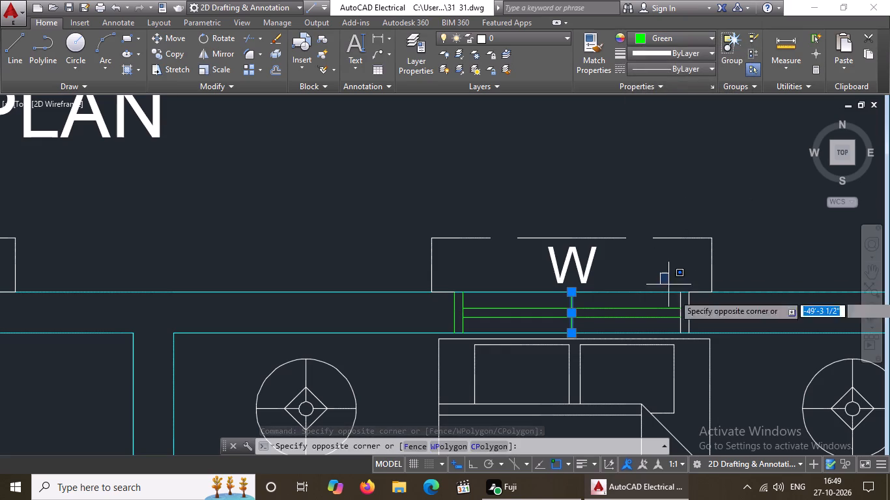
pyautogui.click(703, 355)
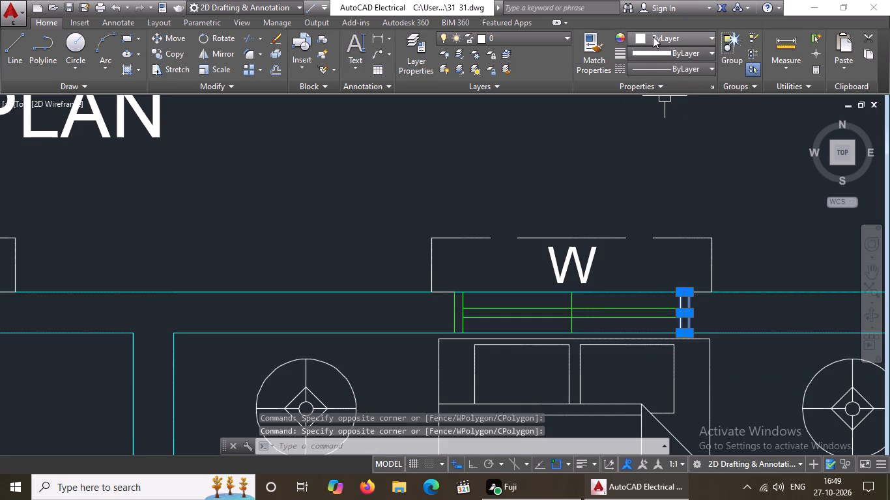
pyautogui.click(654, 36)
pyautogui.click(661, 170)
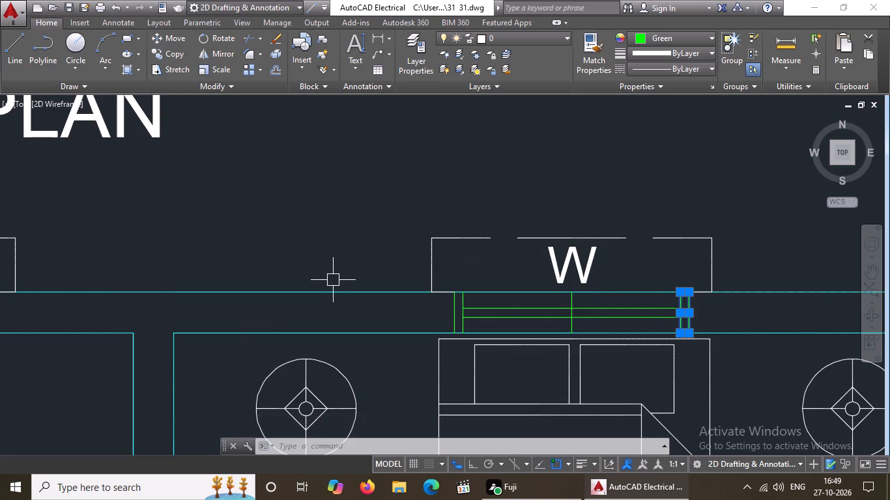
# Set the colour of the broken-line outline and W label above the eastern bedroom's north-wall window to Green.
pyautogui.moveTo(380, 211); pyautogui.dragTo(416, 232)
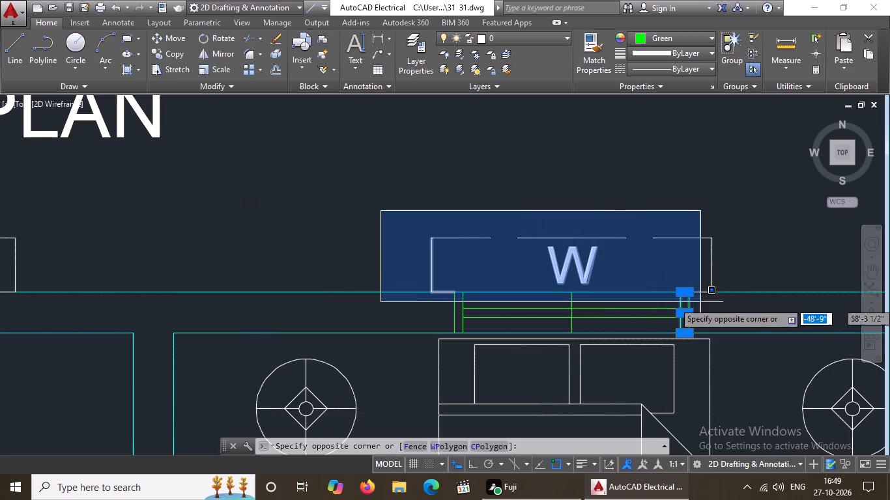
pyautogui.click(729, 307)
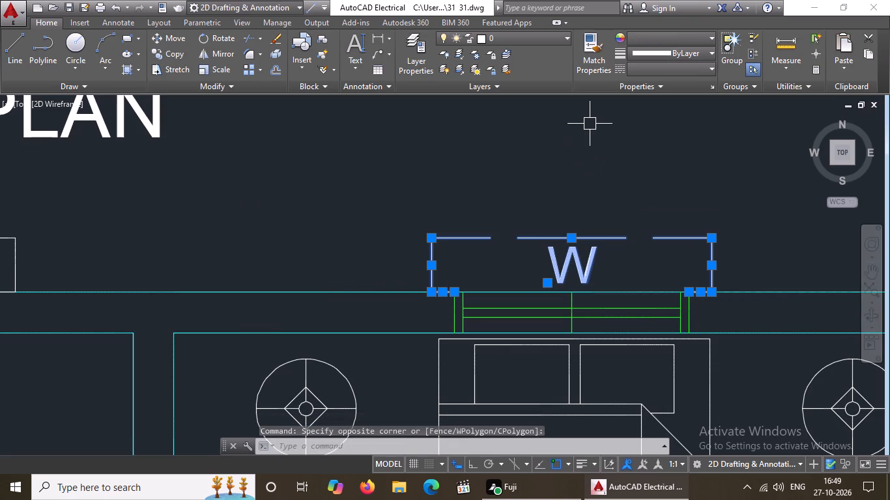
pyautogui.click(652, 38)
pyautogui.click(662, 169)
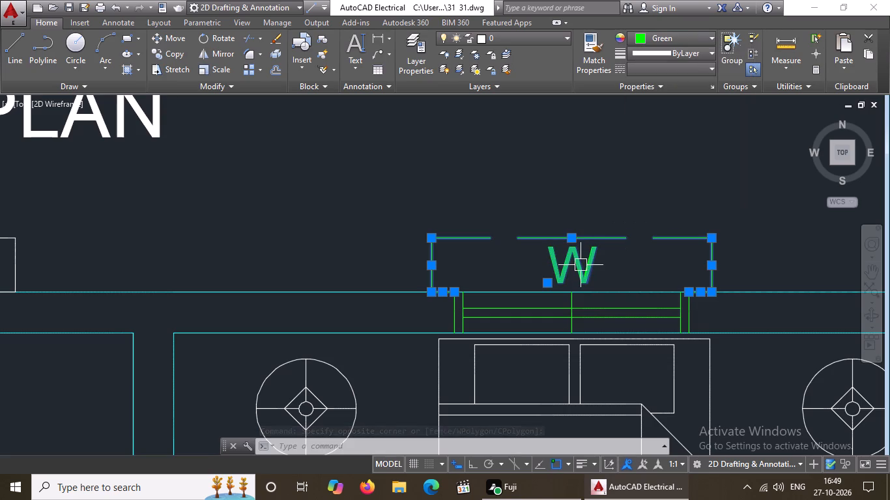
pyautogui.press('Escape')
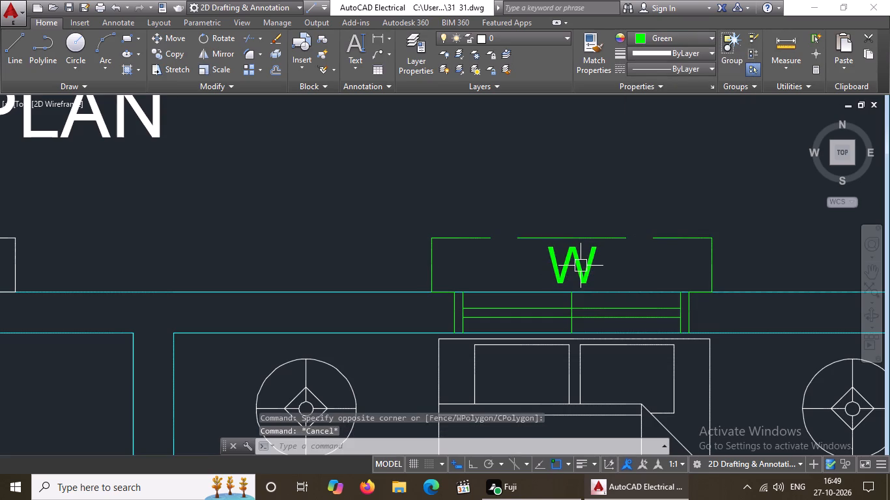
# Set the colour of the W label above the eastern bedroom's north-wall window to ByBlock.
pyautogui.click(593, 266)
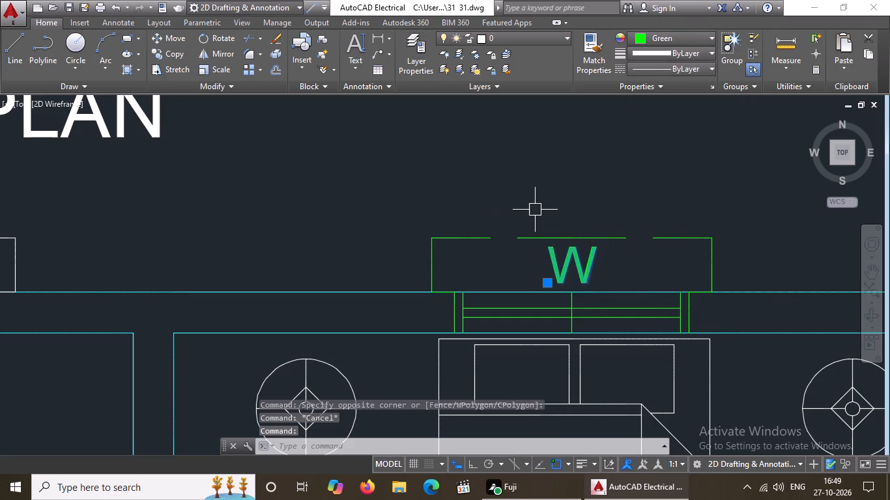
pyautogui.click(646, 35)
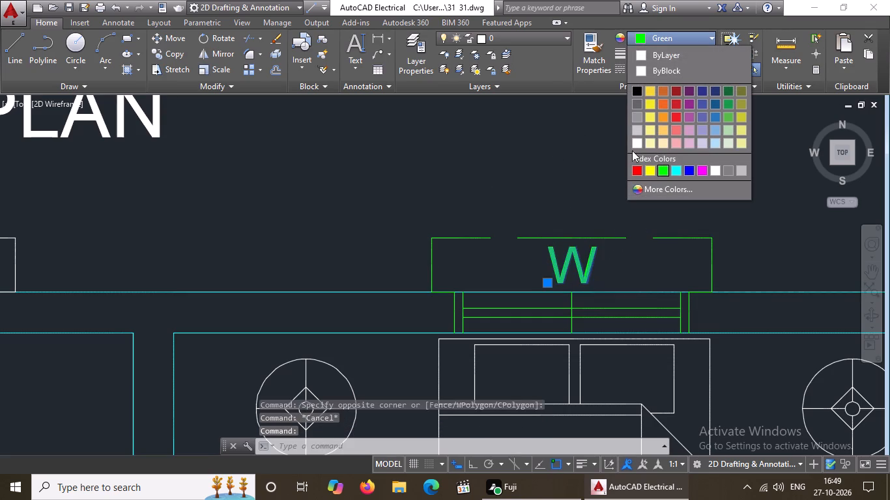
pyautogui.click(657, 70)
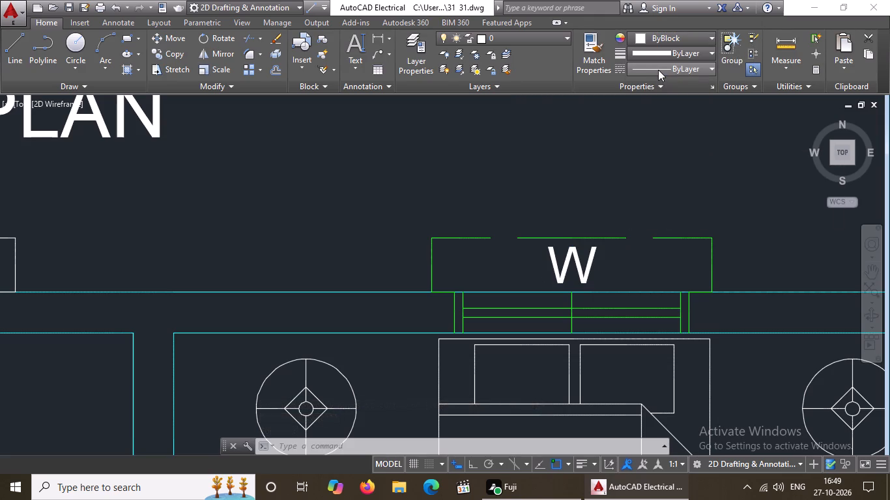
pyautogui.press('Escape')
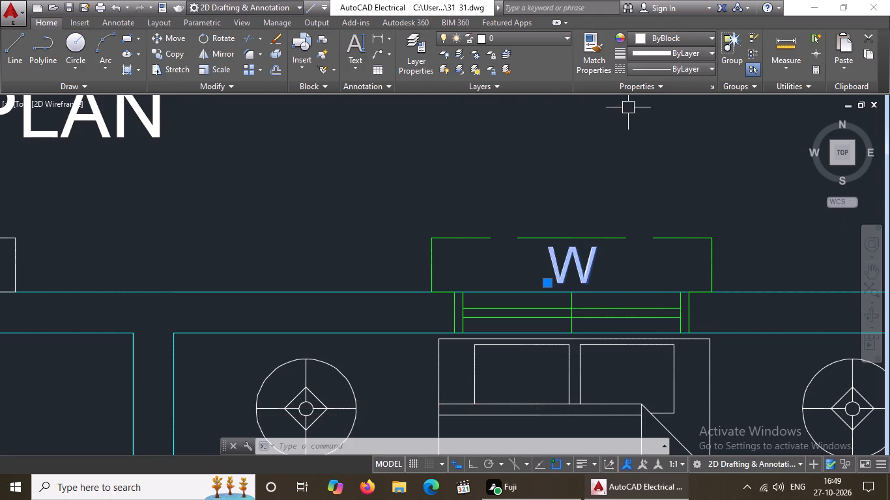
# Set the colour of the two long horizontal lines of the eastern bathroom's north-wall ventilator to Green.
pyautogui.scroll(-3, 628, 107)
pyautogui.scroll(3, 466, 144)
pyautogui.scroll(2, 417, 199)
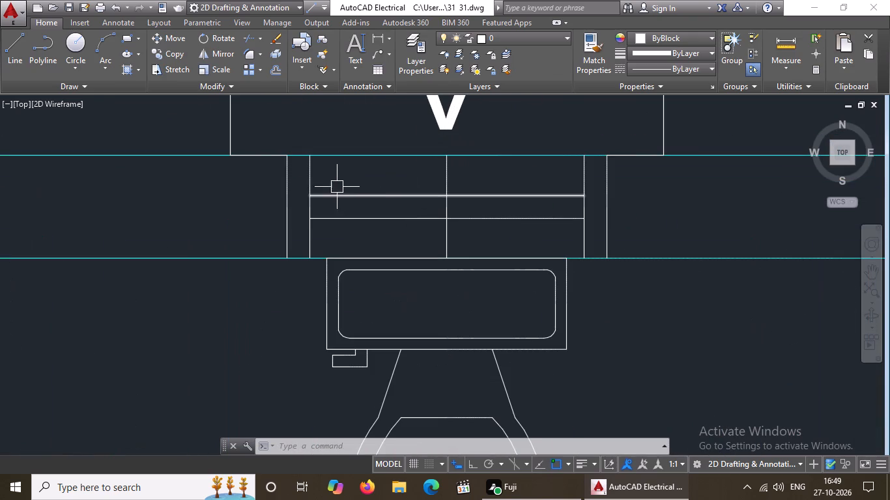
pyautogui.click(345, 217)
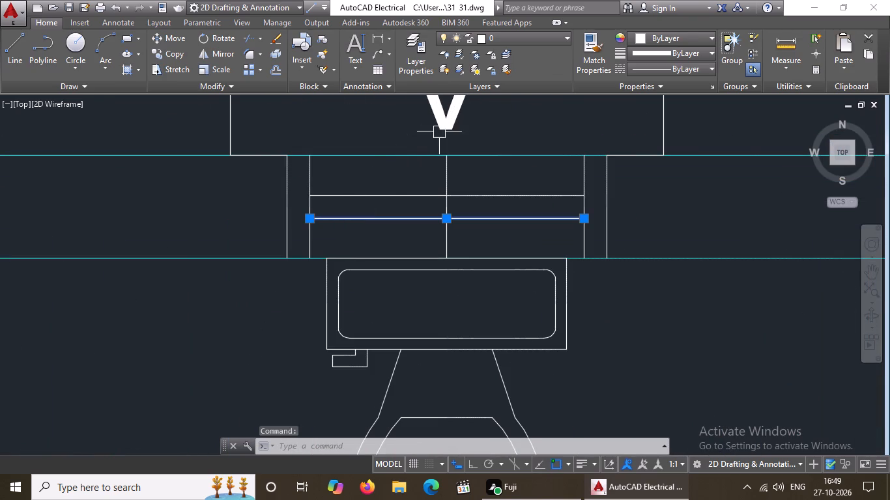
pyautogui.click(662, 39)
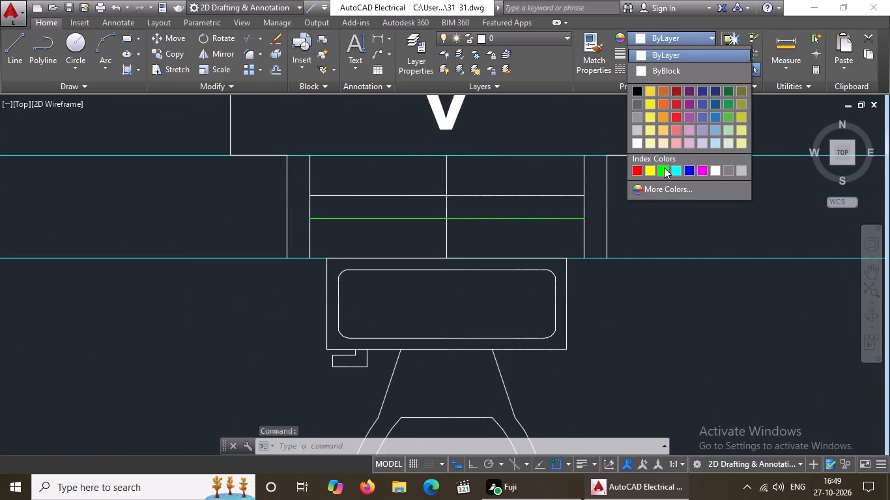
pyautogui.click(664, 167)
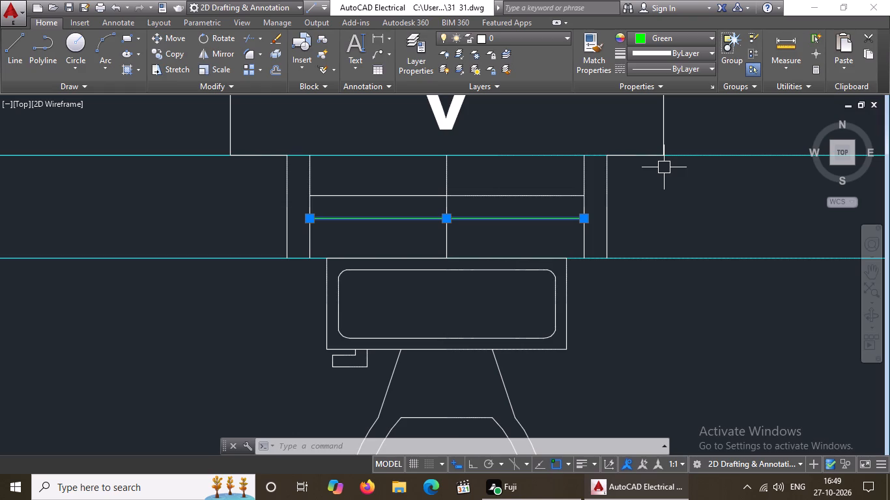
pyautogui.click(481, 197)
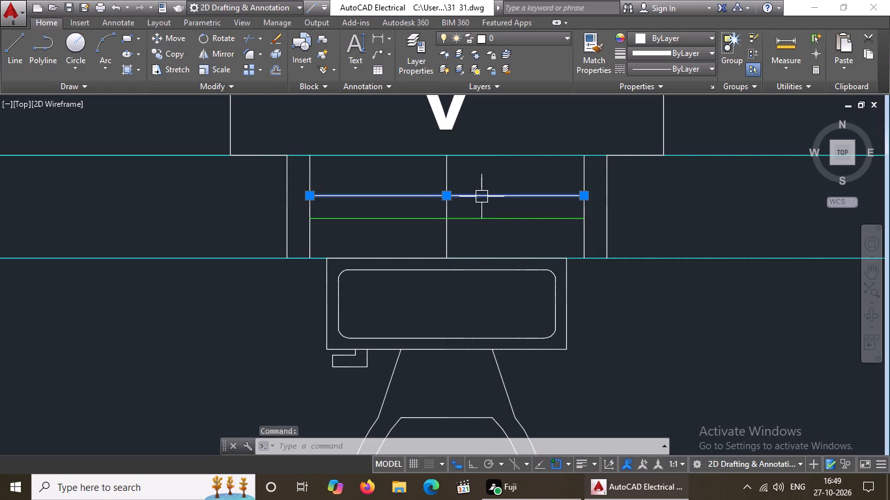
pyautogui.click(655, 40)
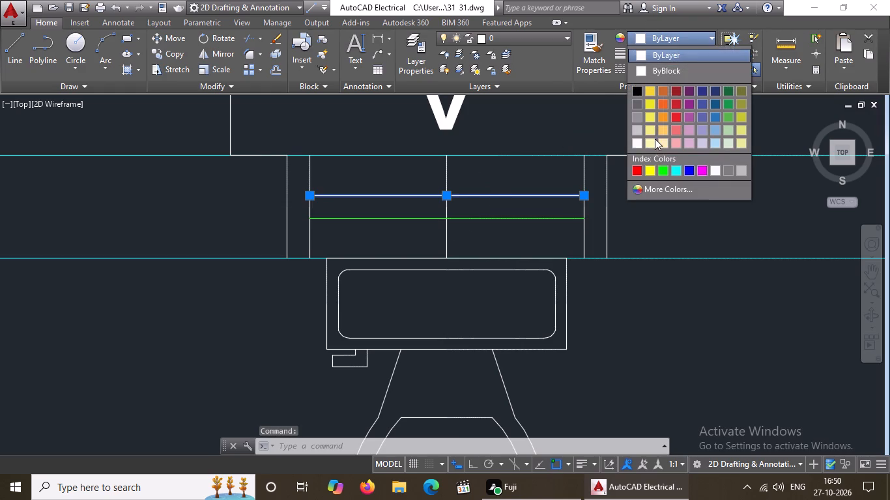
pyautogui.click(663, 171)
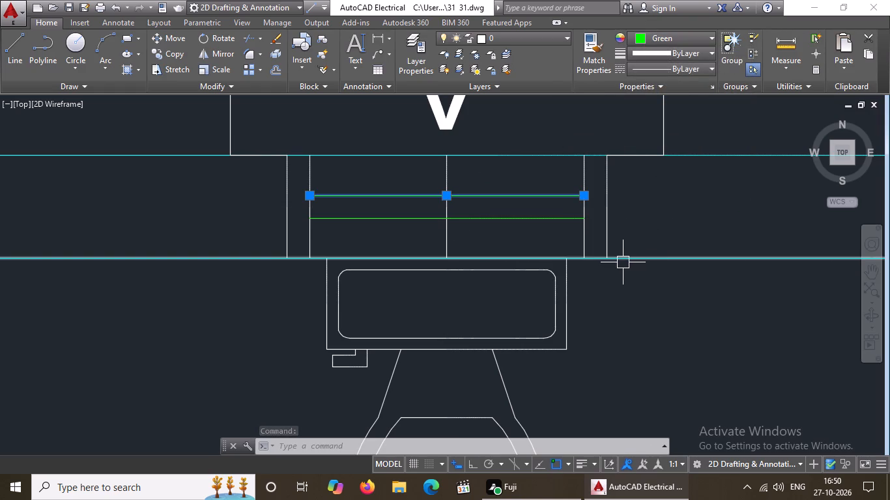
# Set the colour of the jamb lines at both ends and the short centre line of the eastern bathroom's ventilator to Green.
pyautogui.click(263, 141)
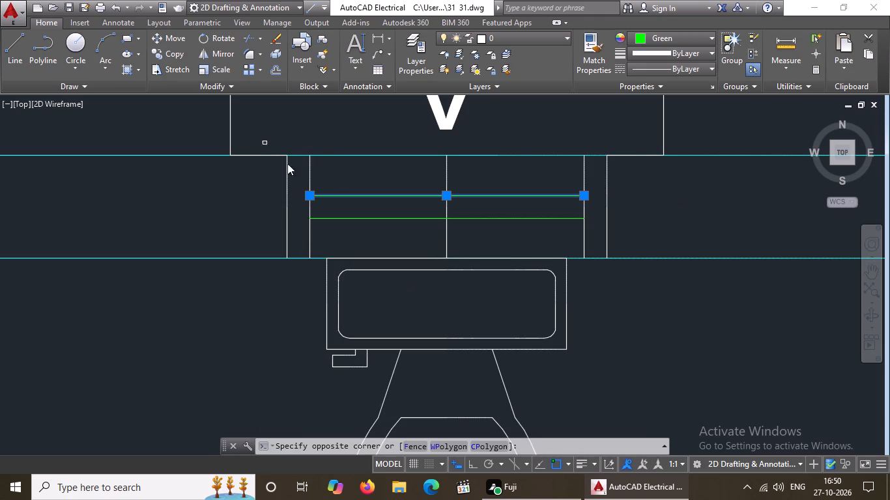
pyautogui.click(325, 282)
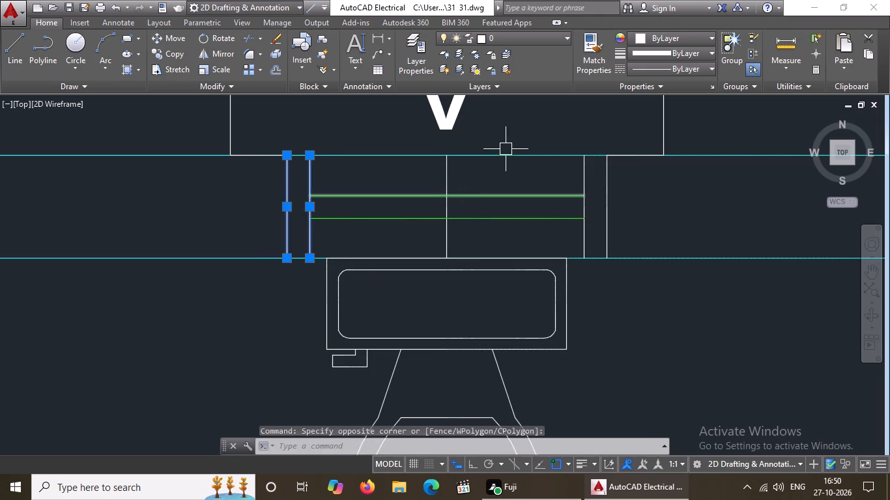
pyautogui.click(646, 36)
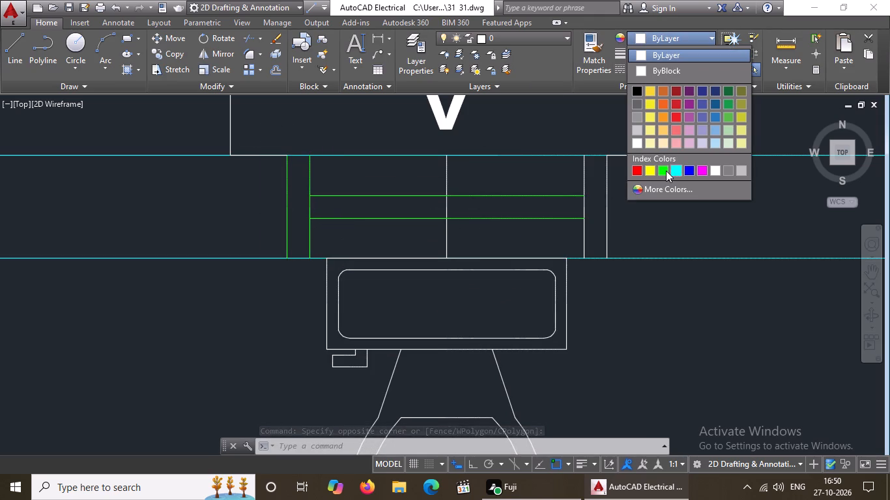
pyautogui.click(664, 170)
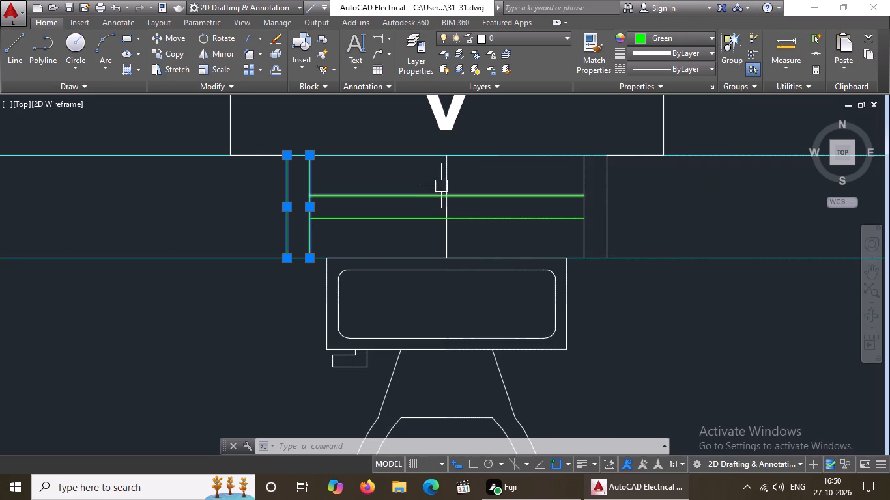
pyautogui.click(450, 177)
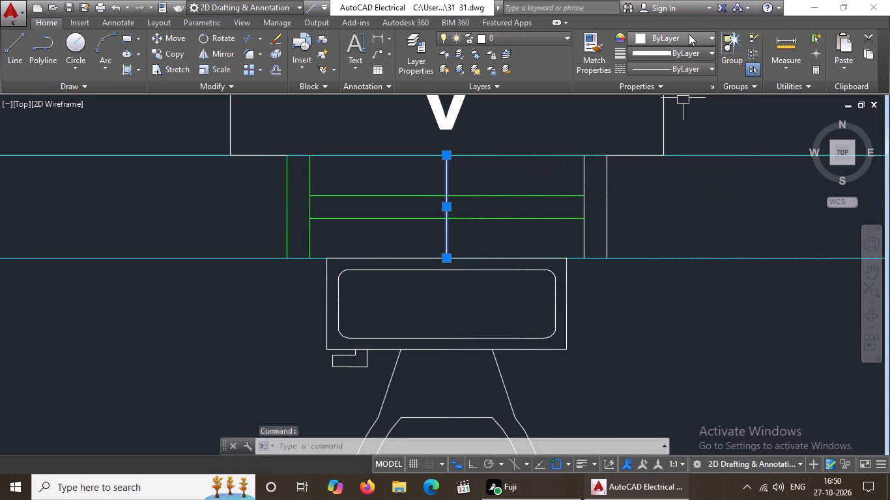
pyautogui.click(689, 34)
pyautogui.click(663, 169)
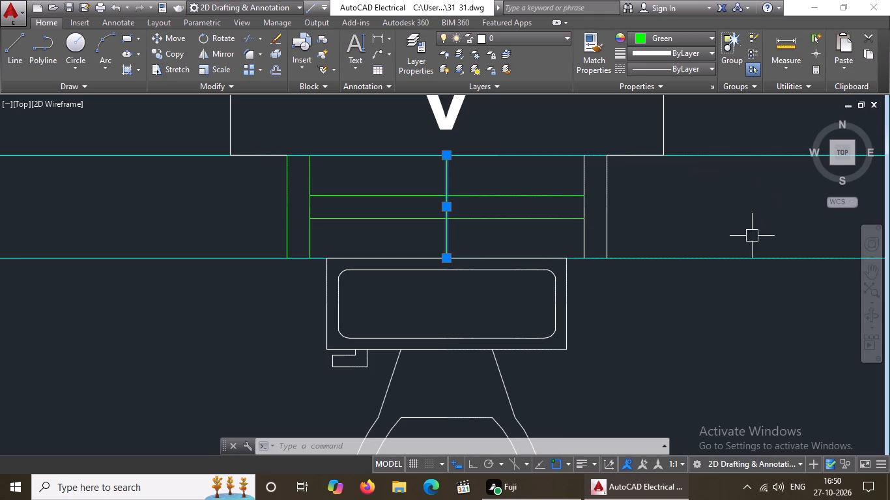
pyautogui.moveTo(566, 135); pyautogui.dragTo(567, 145)
pyautogui.click(625, 289)
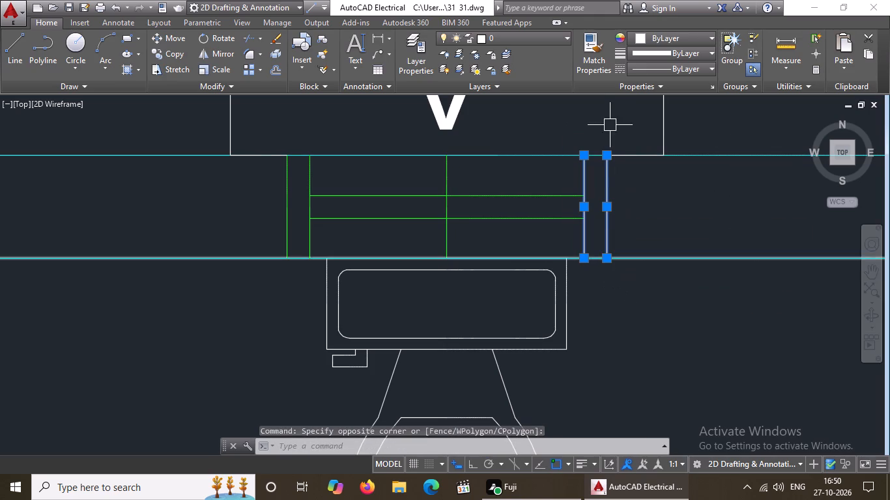
pyautogui.click(665, 33)
pyautogui.click(665, 171)
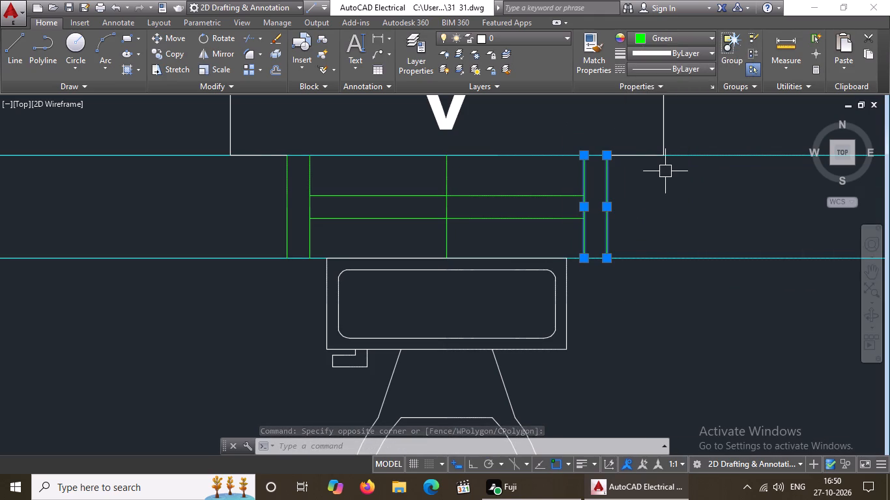
# Set the colour of the broken-line outline and V label above the eastern bathroom's ventilator to Green.
pyautogui.scroll(-2, 669, 201)
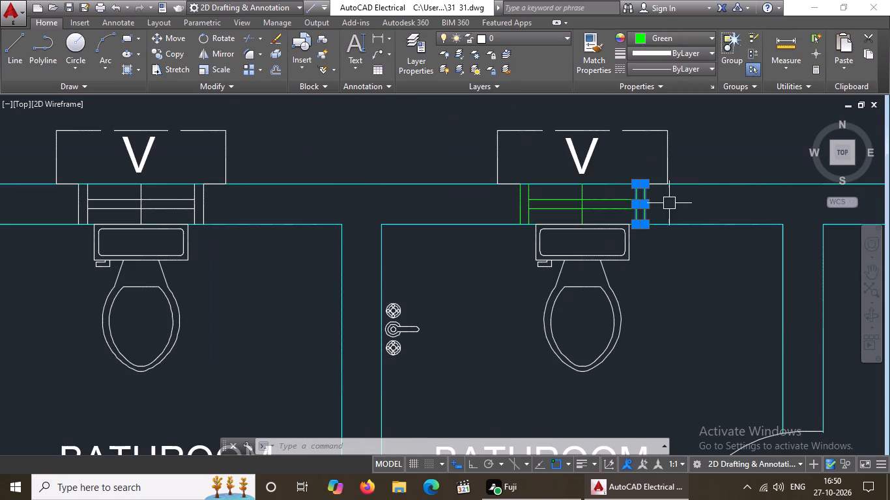
pyautogui.click(470, 112)
pyautogui.click(695, 202)
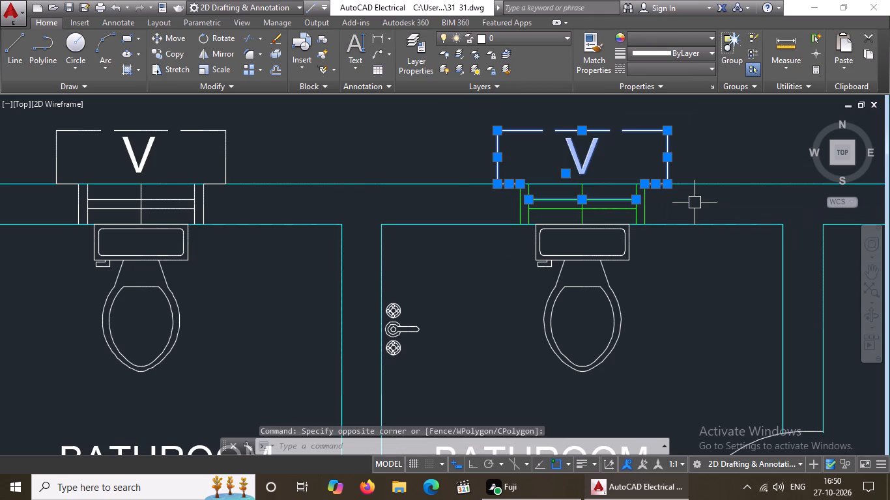
pyautogui.click(681, 35)
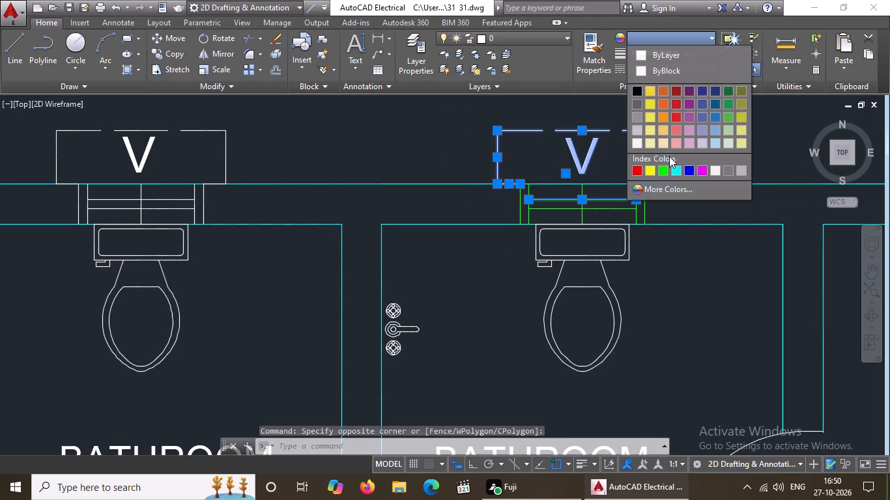
pyautogui.click(661, 168)
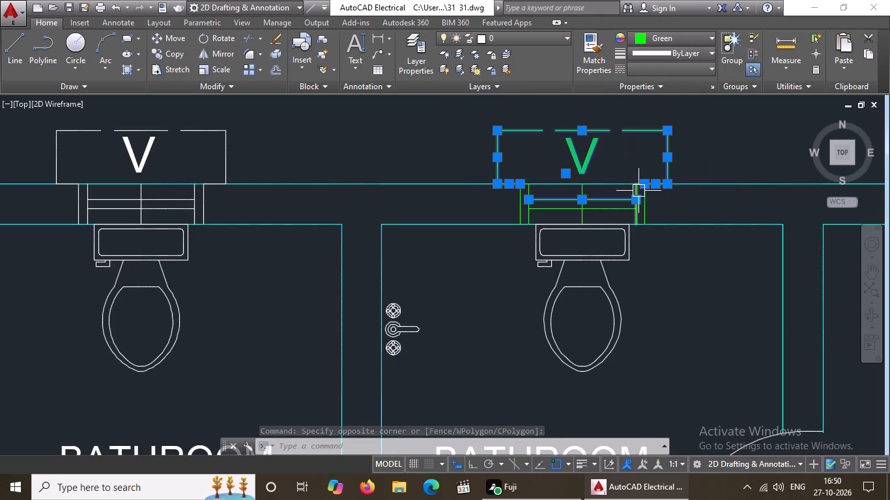
pyautogui.press('Escape')
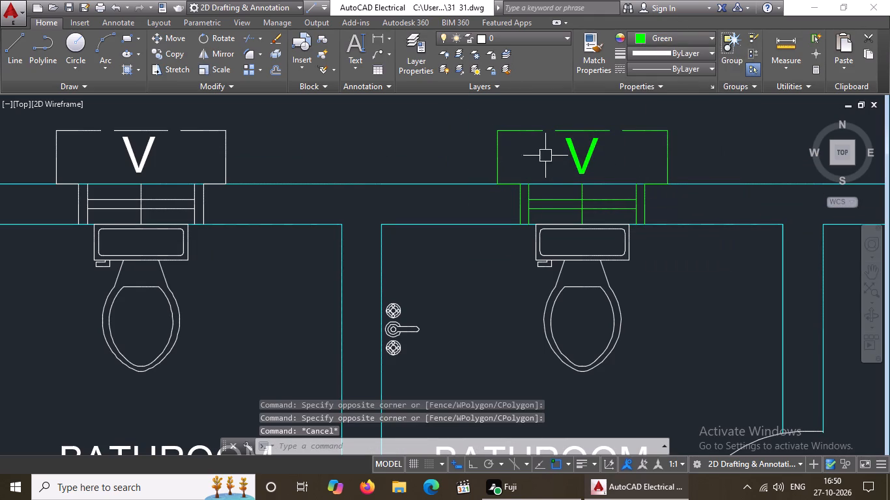
# Set the colour of the V label above the eastern bathroom's ventilator to white 255,255,255.
pyautogui.click(572, 156)
pyautogui.click(657, 38)
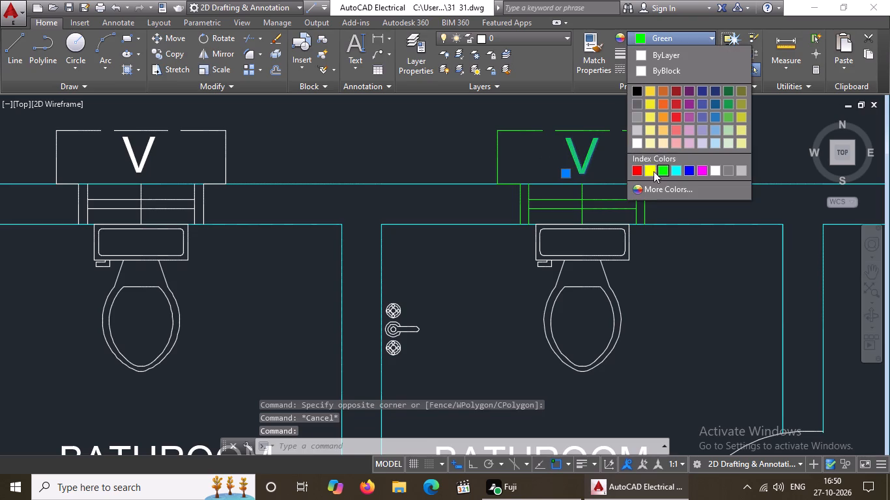
pyautogui.click(637, 141)
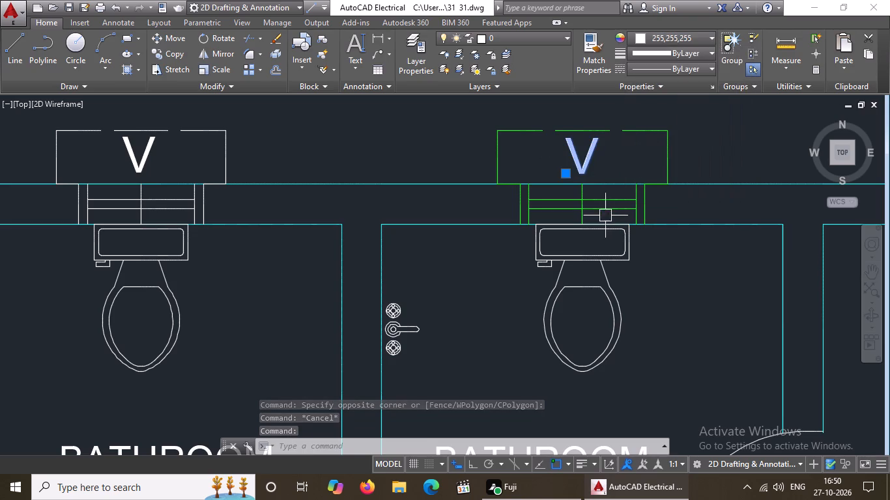
pyautogui.press('Escape')
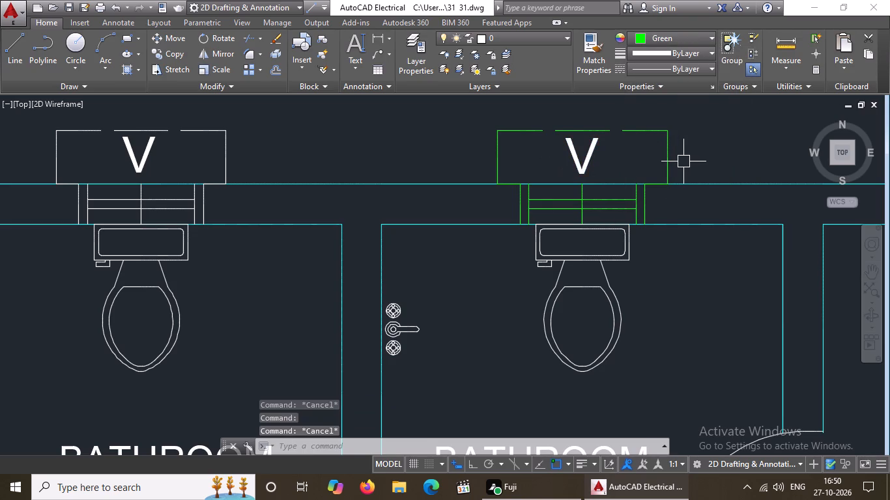
# Set the colour of the two long horizontal lines of the western bathroom's north-wall ventilator to Green.
pyautogui.scroll(-3, 599, 176)
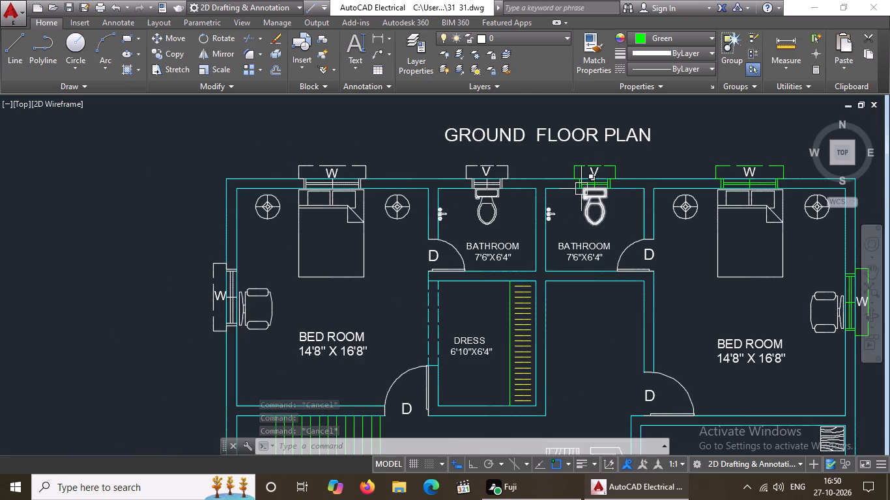
pyautogui.scroll(3, 581, 189)
pyautogui.click(229, 171)
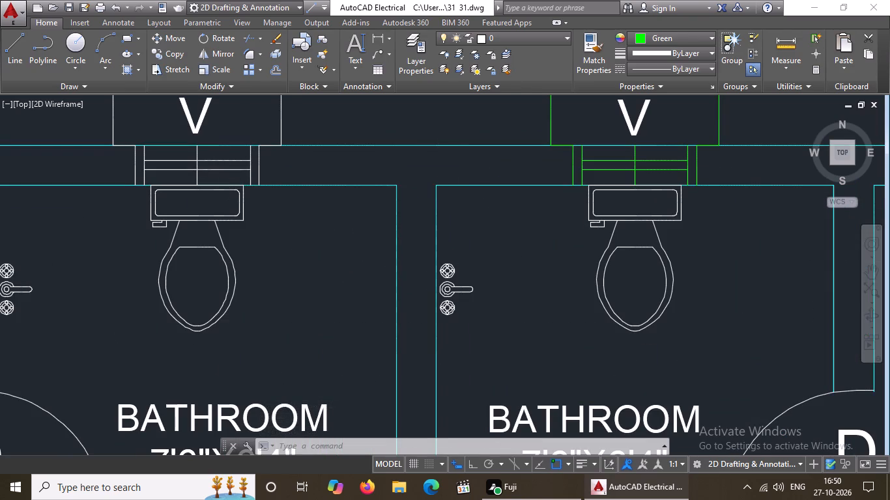
pyautogui.click(678, 36)
pyautogui.click(662, 171)
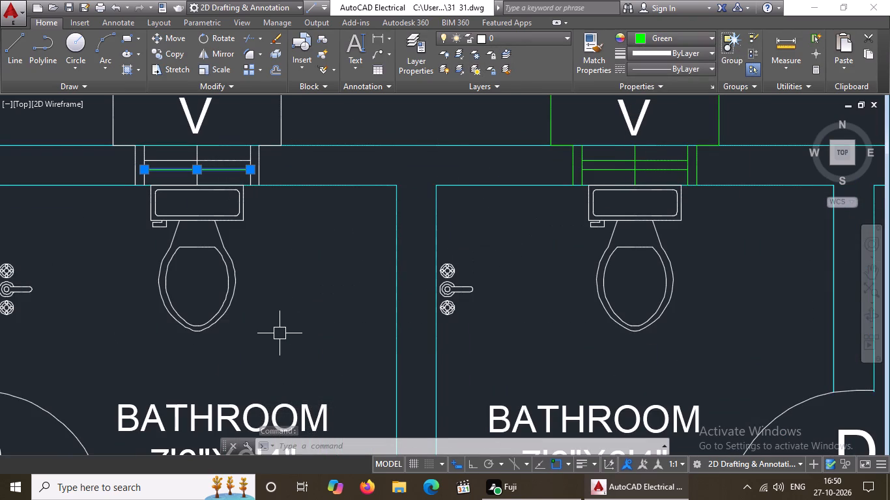
pyautogui.click(177, 161)
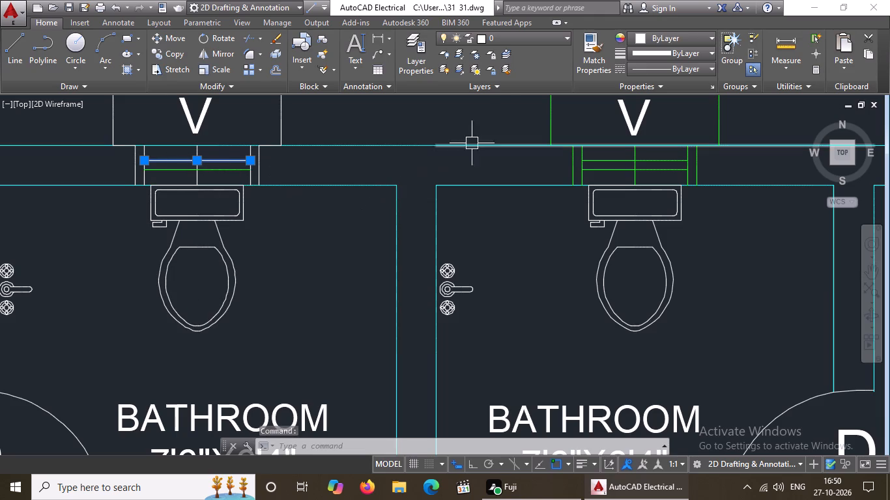
pyautogui.click(660, 40)
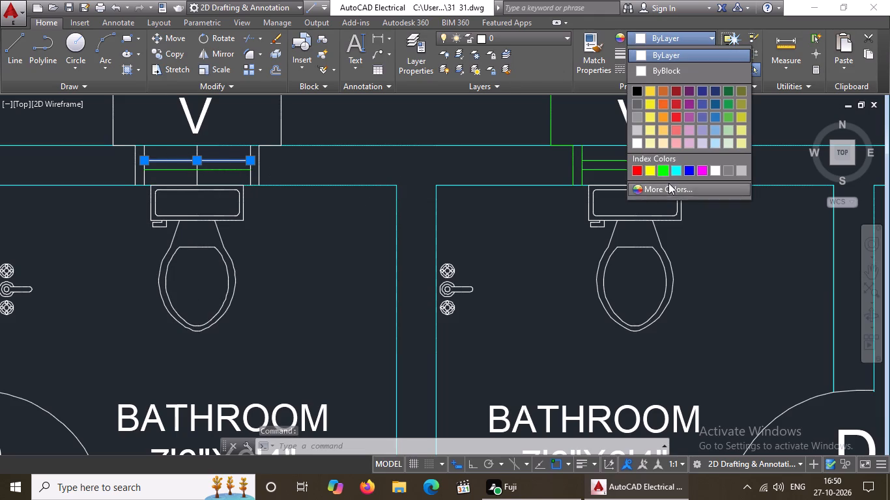
pyautogui.click(665, 167)
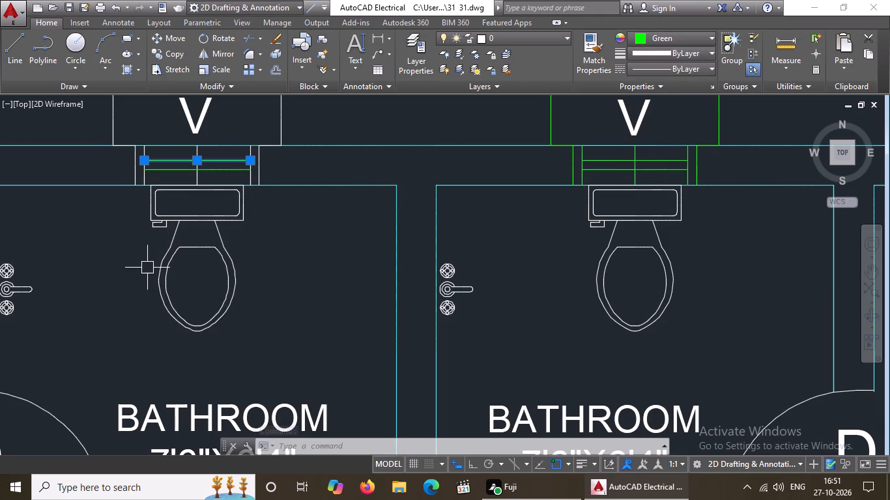
# Set the colour of the western bathroom ventilator's jamb lines, short centre line and adjoining eastern outline segment to Green.
pyautogui.click(124, 130)
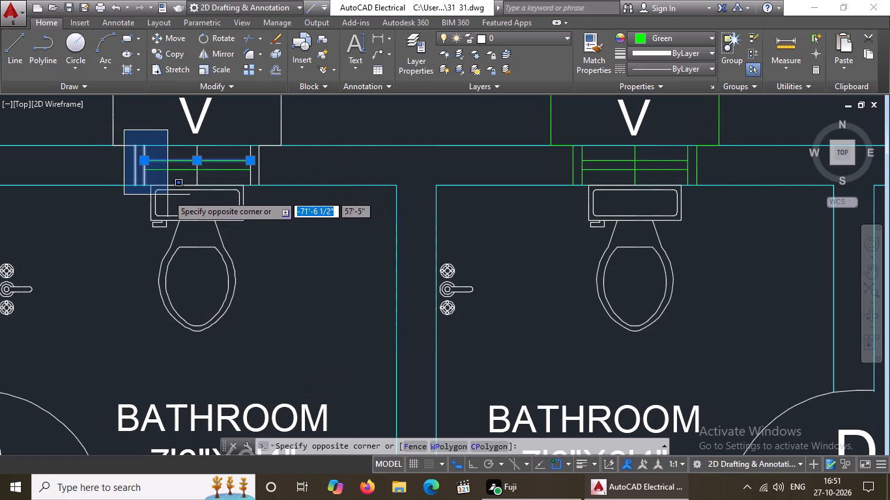
pyautogui.click(311, 204)
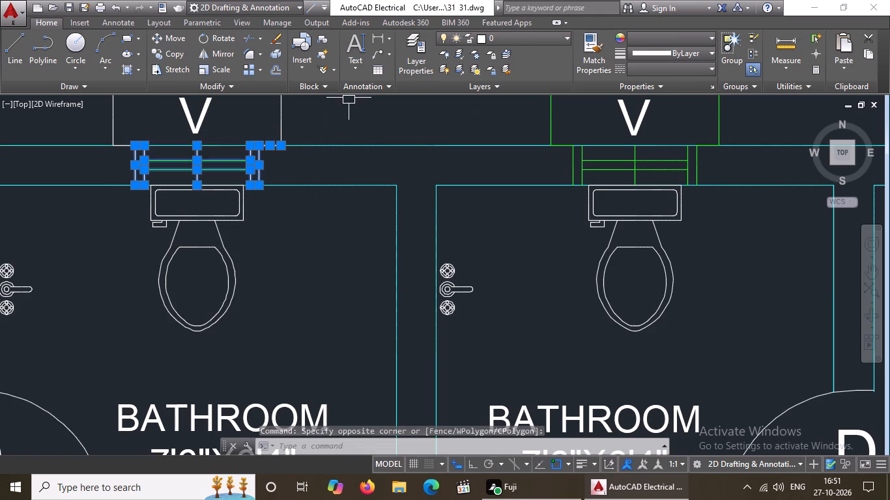
pyautogui.click(651, 40)
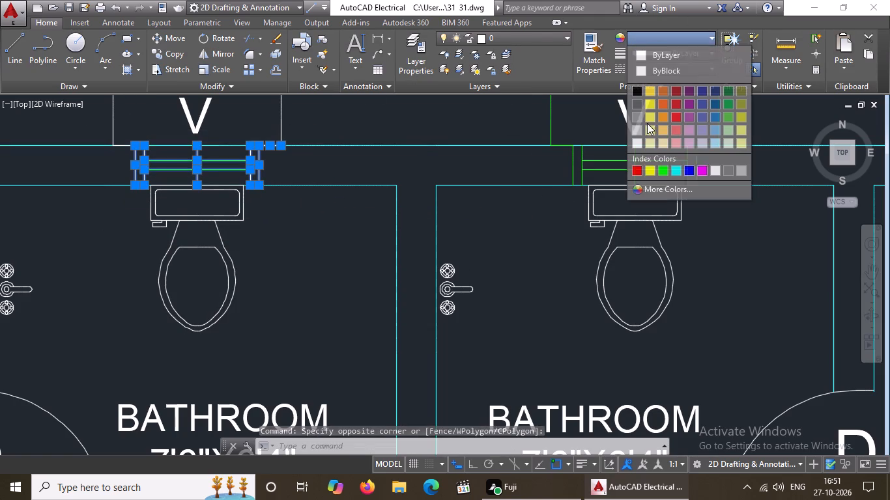
pyautogui.click(661, 167)
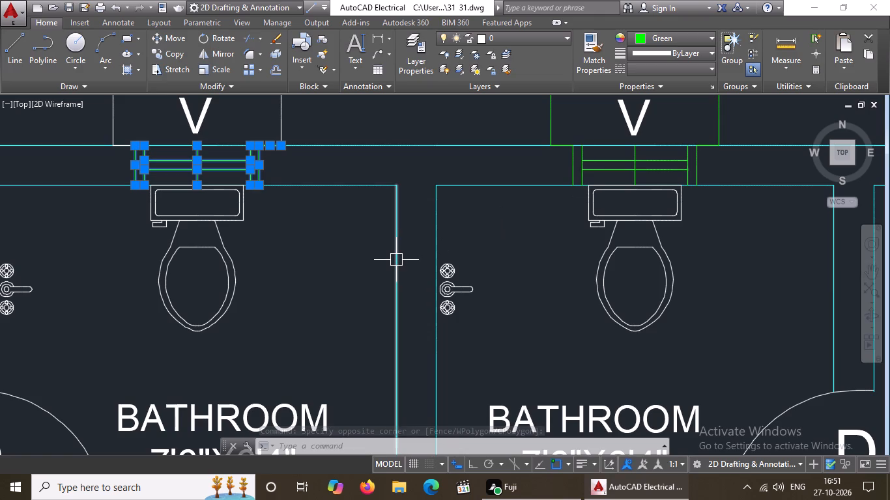
pyautogui.press('Escape')
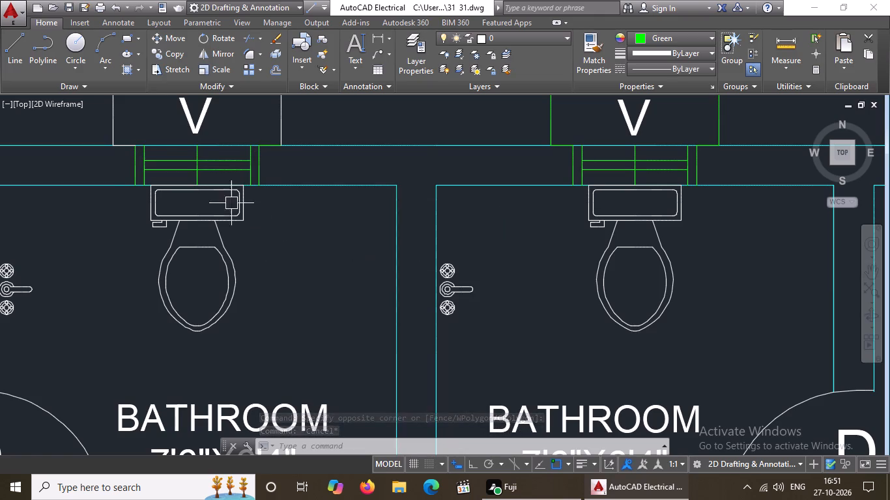
# Set the colour of the broken-line outline and V label above the western bathroom's ventilator to Green.
pyautogui.scroll(-2, 243, 242)
pyautogui.click(174, 176)
pyautogui.click(284, 211)
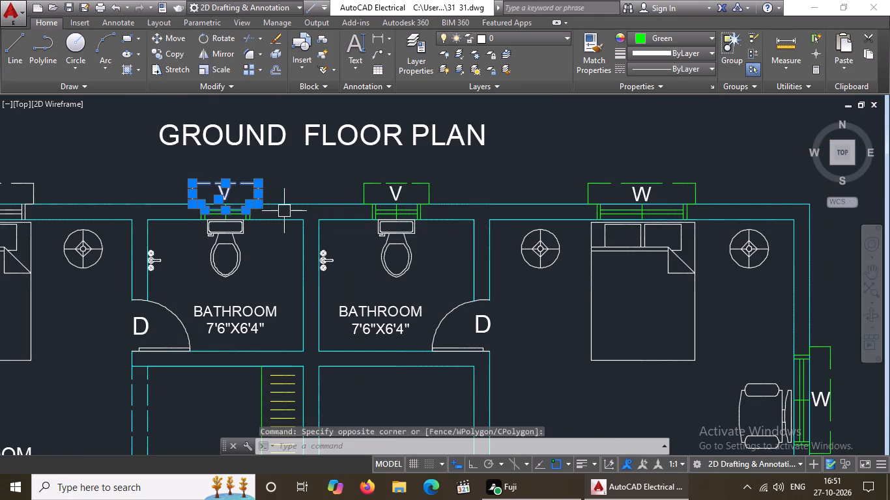
pyautogui.click(651, 36)
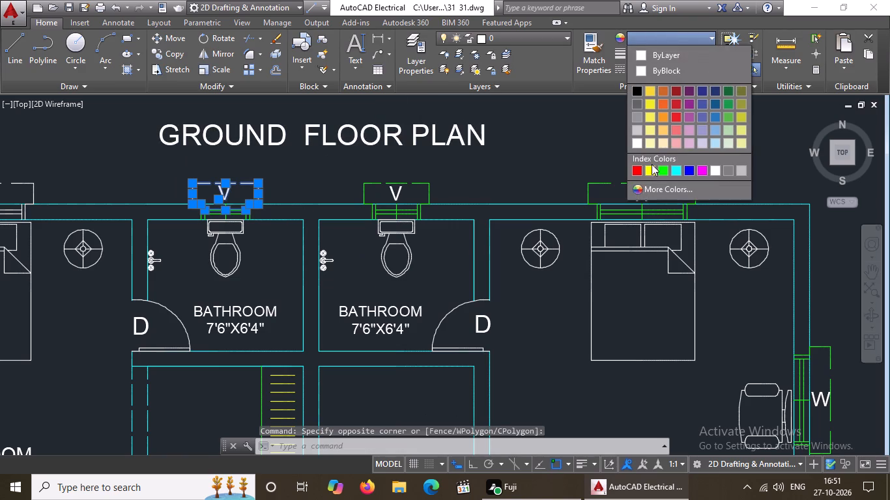
pyautogui.click(662, 171)
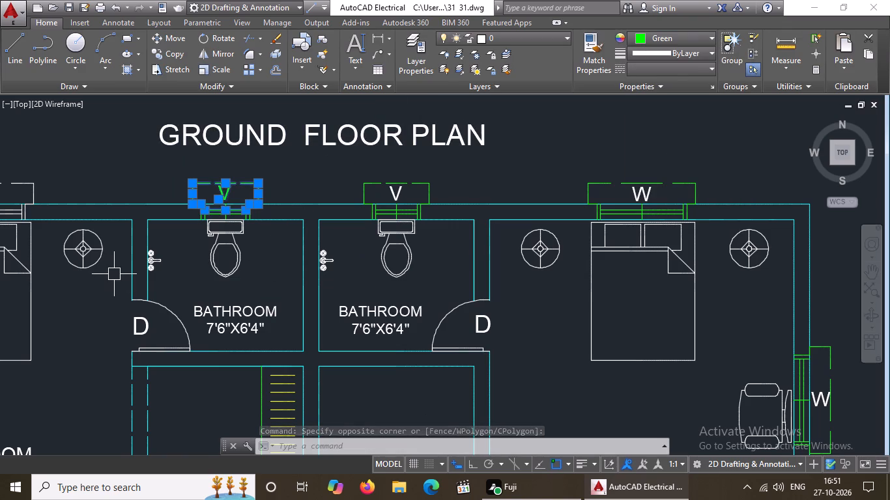
pyautogui.press('Escape')
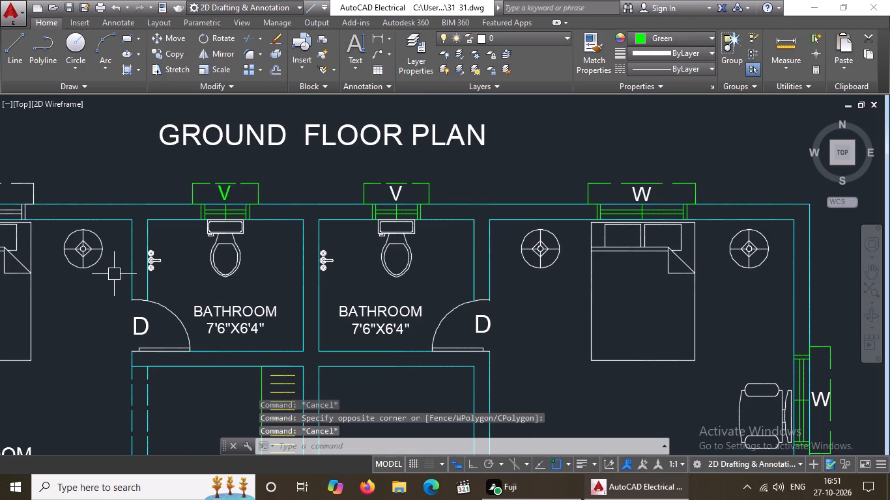
# Set the colour of the V label above the western bathroom's ventilator to ByBlock.
pyautogui.scroll(1, 214, 174)
pyautogui.click(225, 203)
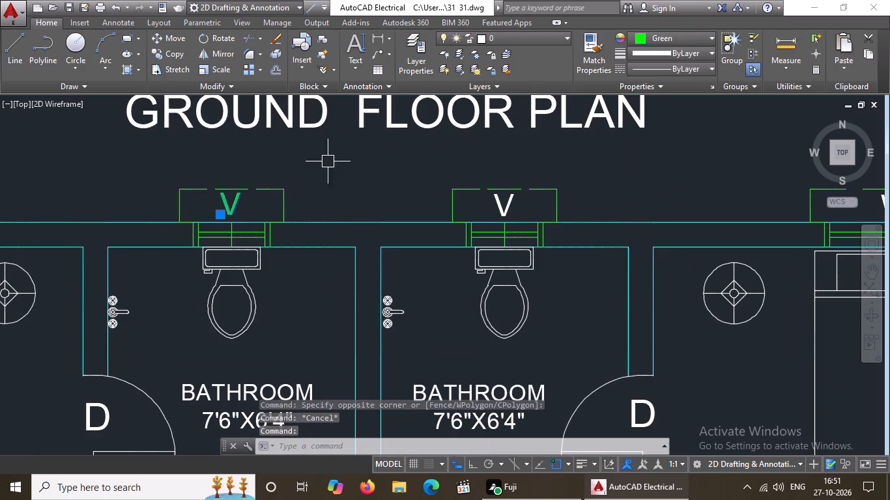
pyautogui.click(645, 36)
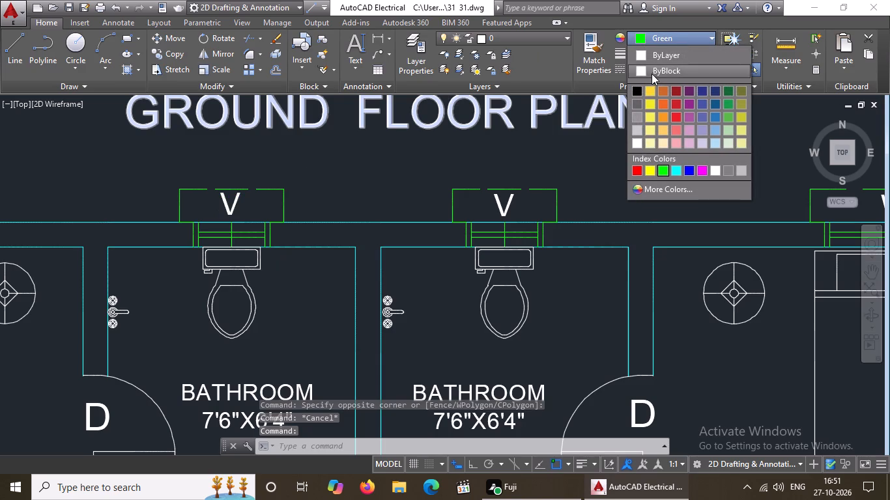
pyautogui.click(653, 72)
pyautogui.press('Escape')
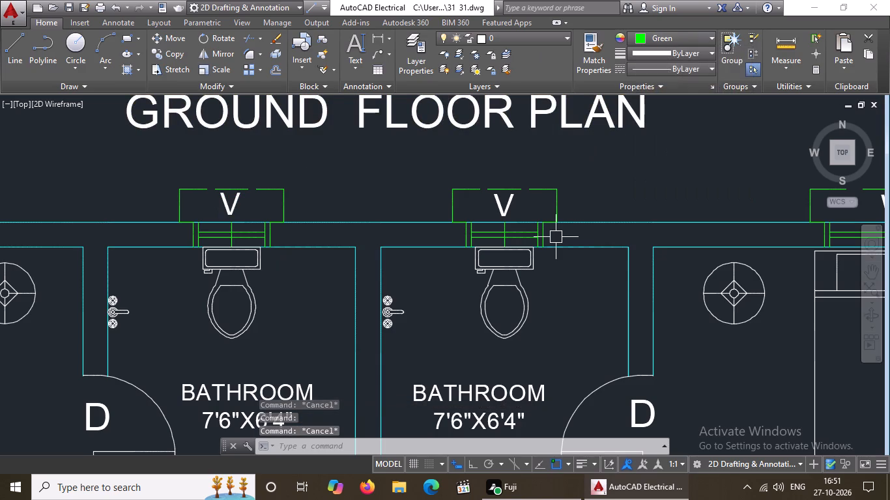
# Set the colour of the two long horizontal lines of the western bedroom's north-wall window to Green.
pyautogui.scroll(-2, 605, 202)
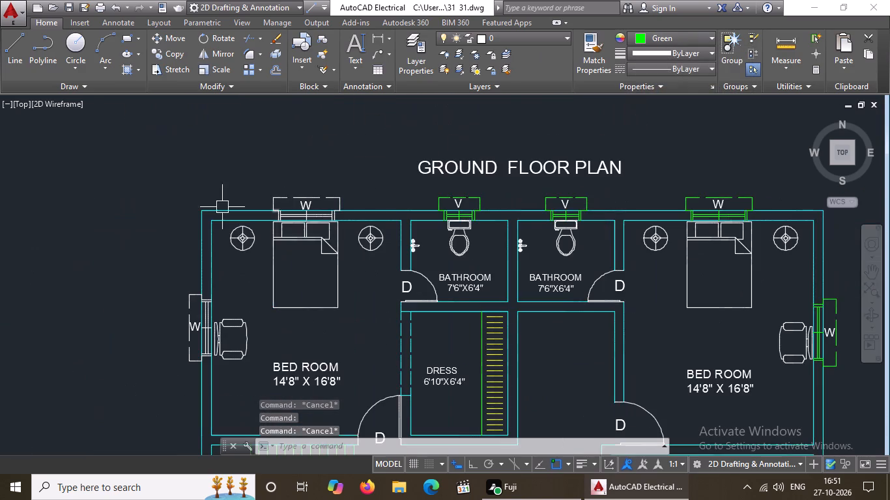
pyautogui.scroll(3, 266, 205)
pyautogui.scroll(2, 399, 253)
pyautogui.click(358, 247)
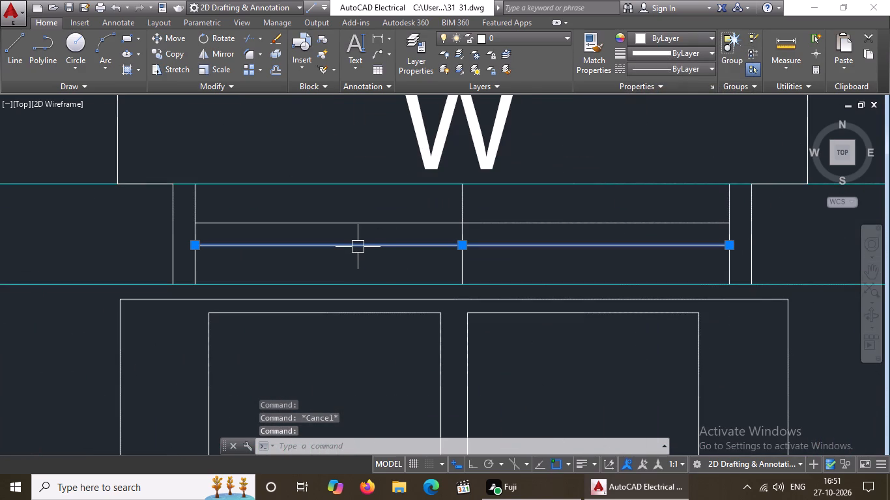
pyautogui.click(654, 34)
pyautogui.click(662, 172)
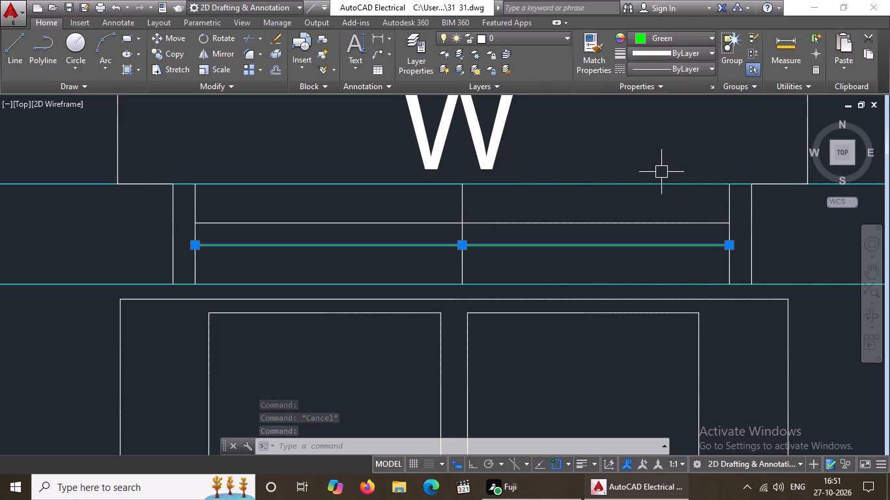
pyautogui.click(340, 225)
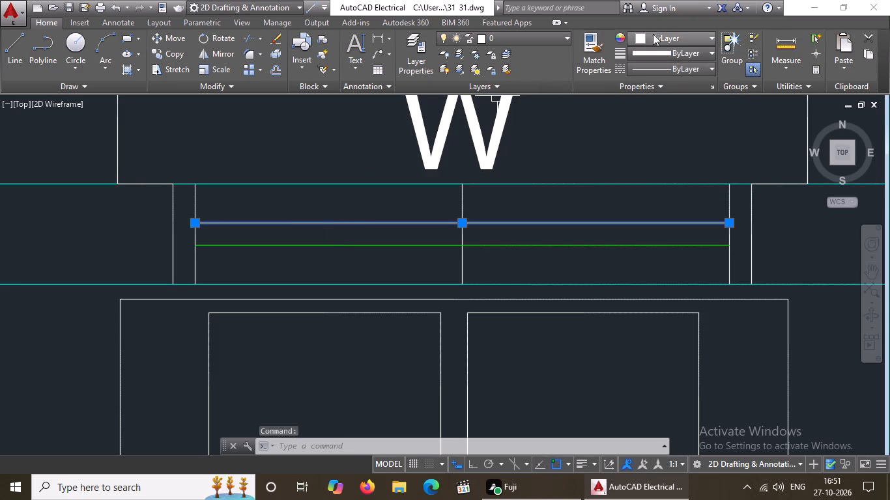
pyautogui.click(653, 34)
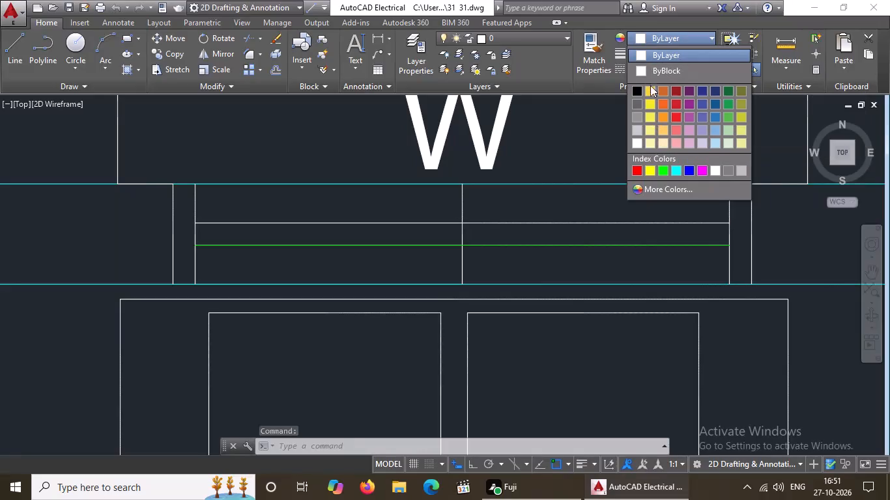
pyautogui.click(662, 166)
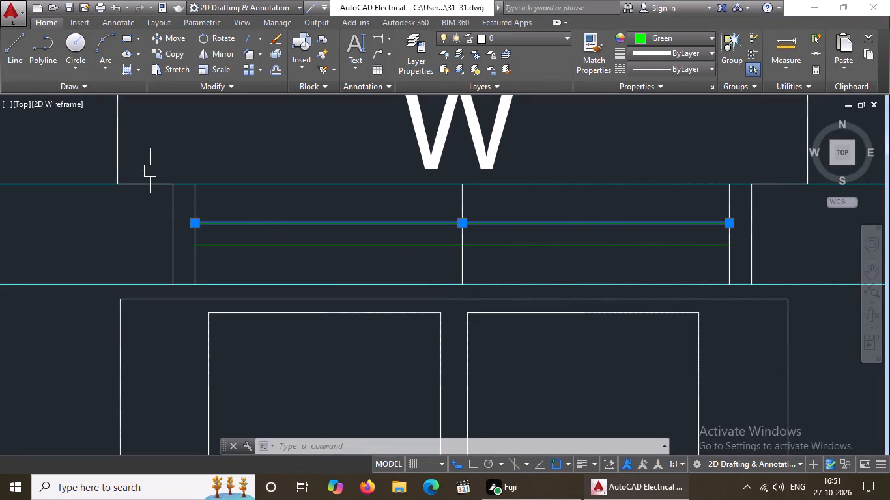
pyautogui.press('Escape')
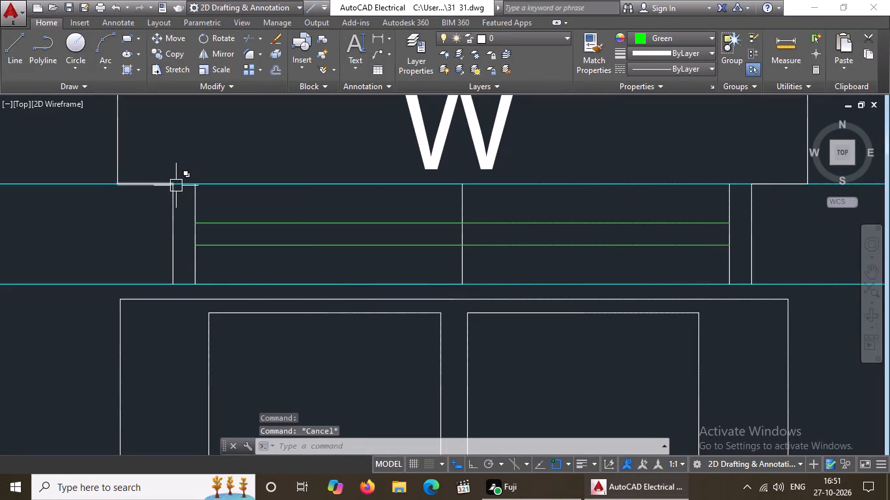
# Set the colour of the western bedroom north window's jamb lines at both ends and its short centre line to Green.
pyautogui.click(136, 147)
pyautogui.click(216, 317)
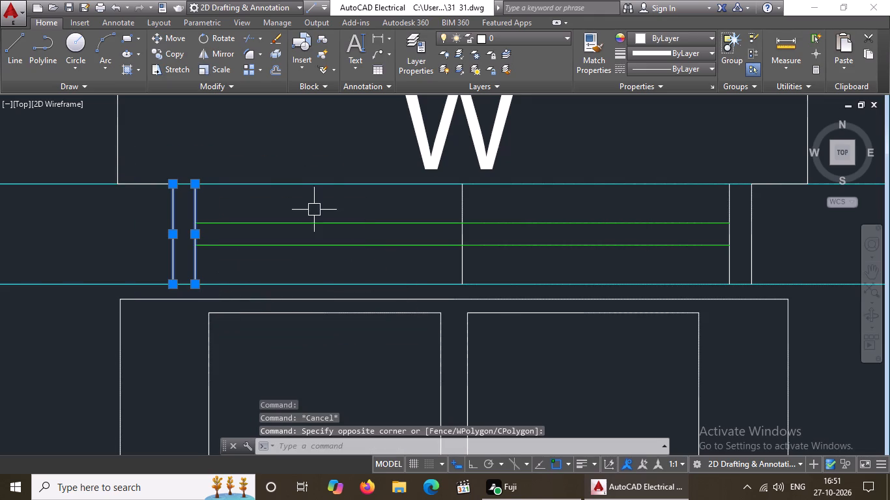
pyautogui.click(667, 36)
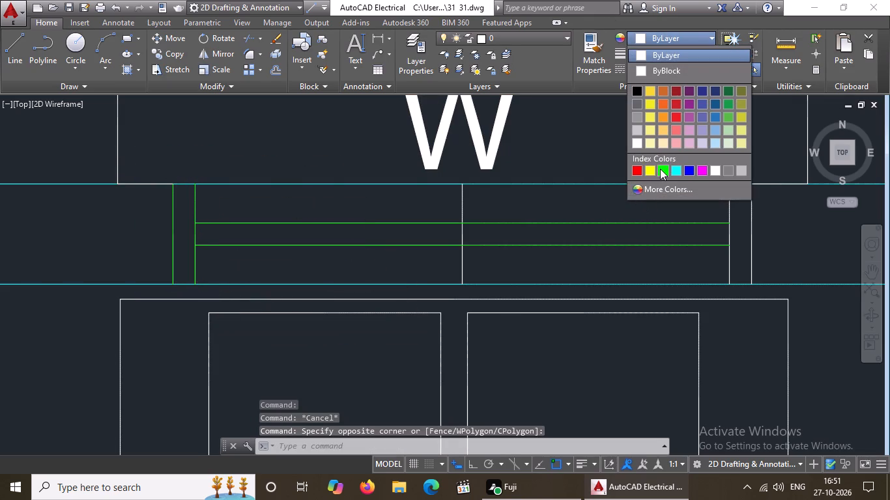
pyautogui.click(660, 169)
pyautogui.click(450, 171)
pyautogui.click(487, 294)
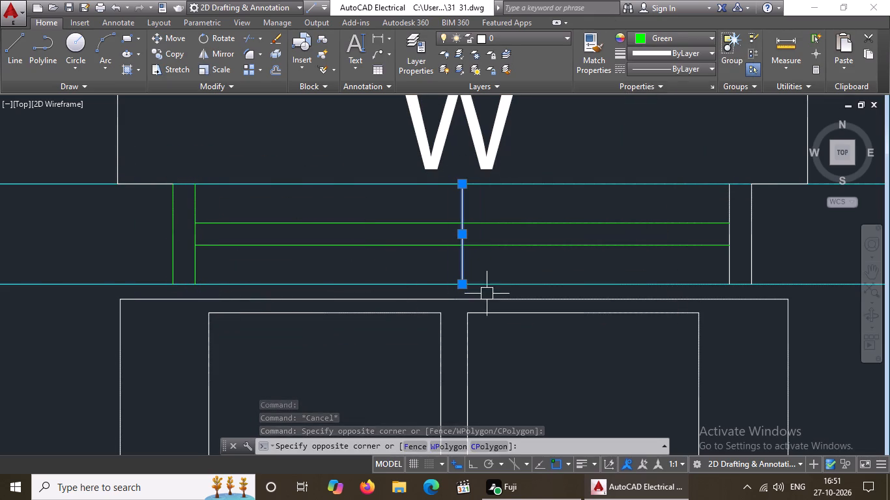
pyautogui.click(691, 39)
pyautogui.click(663, 170)
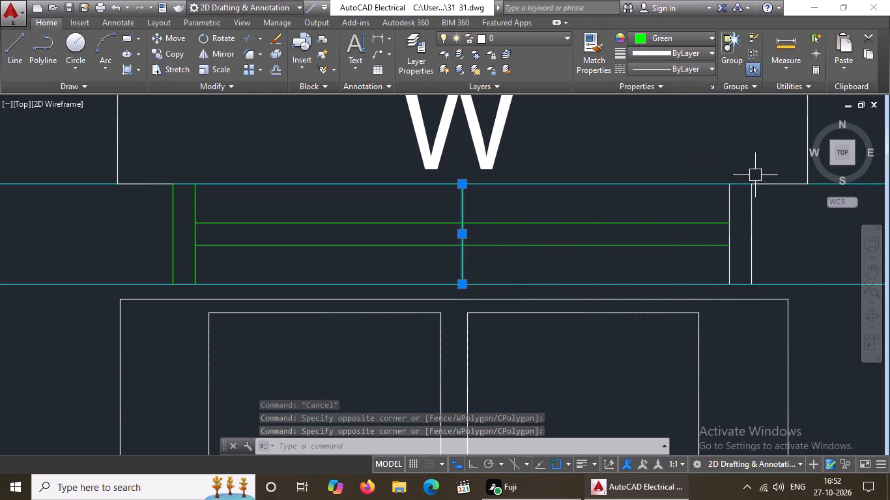
pyautogui.moveTo(713, 160); pyautogui.dragTo(717, 169)
pyautogui.click(794, 288)
pyautogui.click(683, 38)
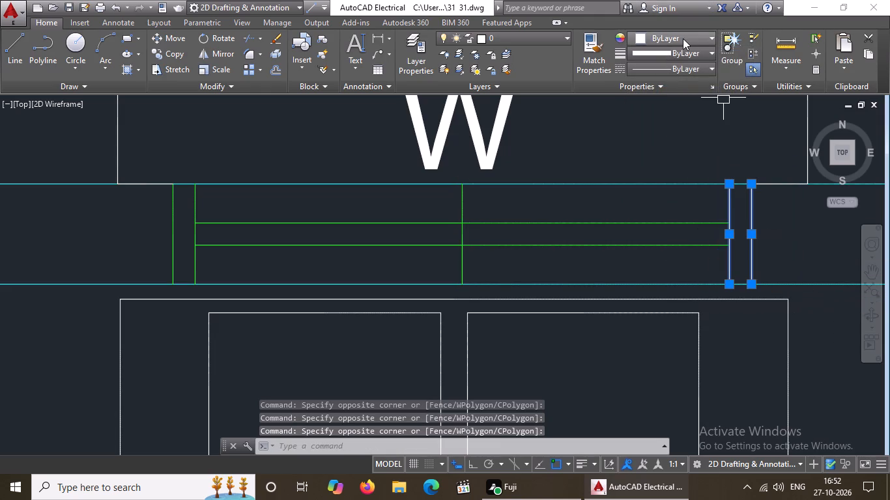
pyautogui.click(661, 168)
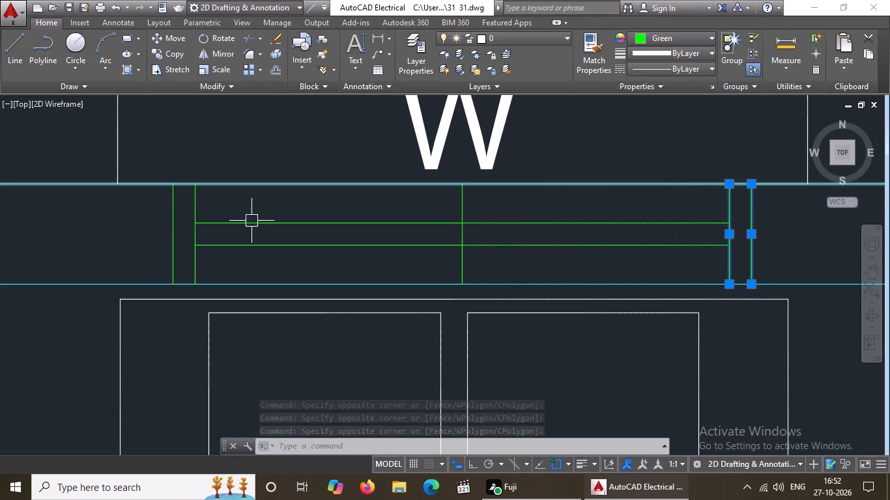
# Set the western side, adjoining short base segment and broken north line of the outline above the western bedroom's north window to Green.
pyautogui.scroll(-3, 242, 231)
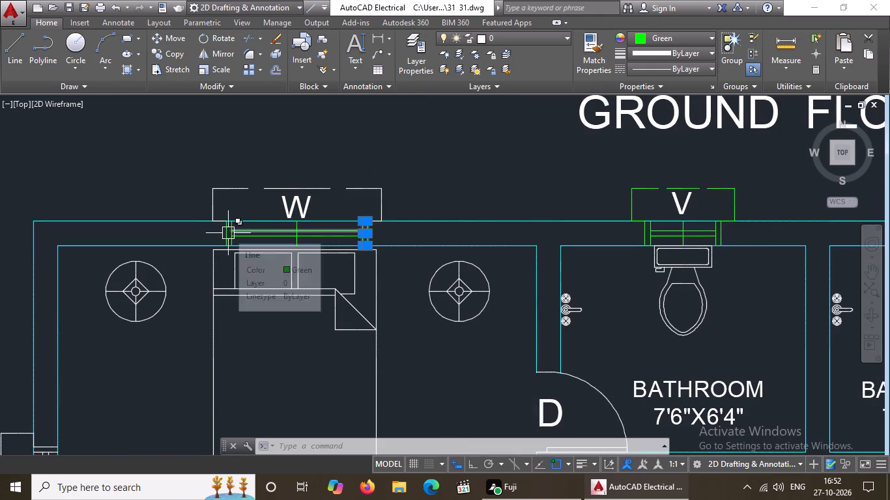
pyautogui.scroll(2, 222, 223)
pyautogui.click(171, 108)
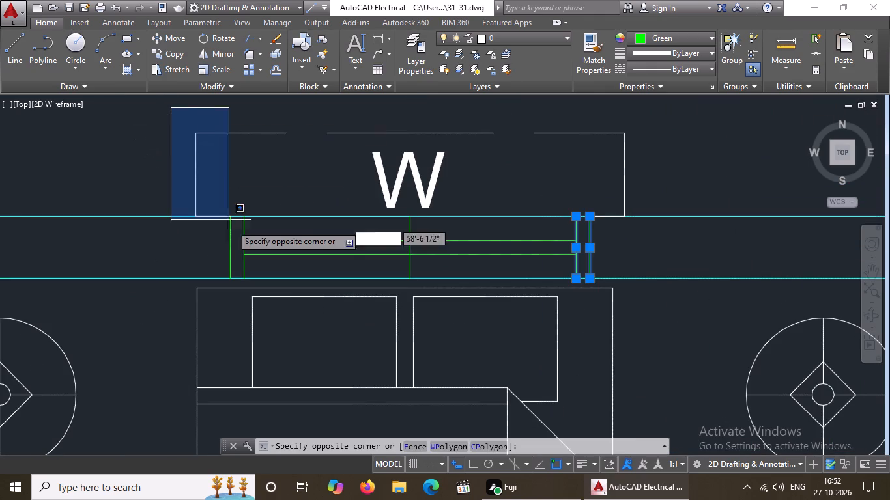
pyautogui.click(258, 242)
pyautogui.click(660, 33)
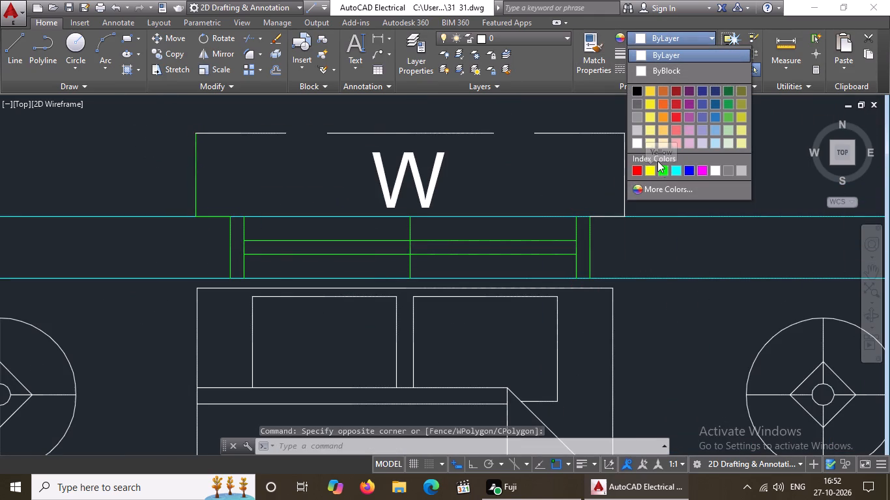
pyautogui.click(664, 171)
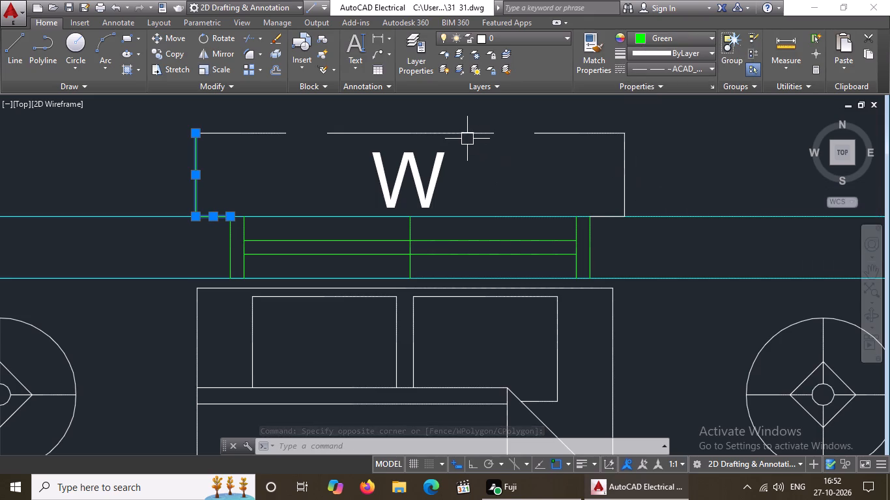
pyautogui.click(467, 134)
pyautogui.click(637, 33)
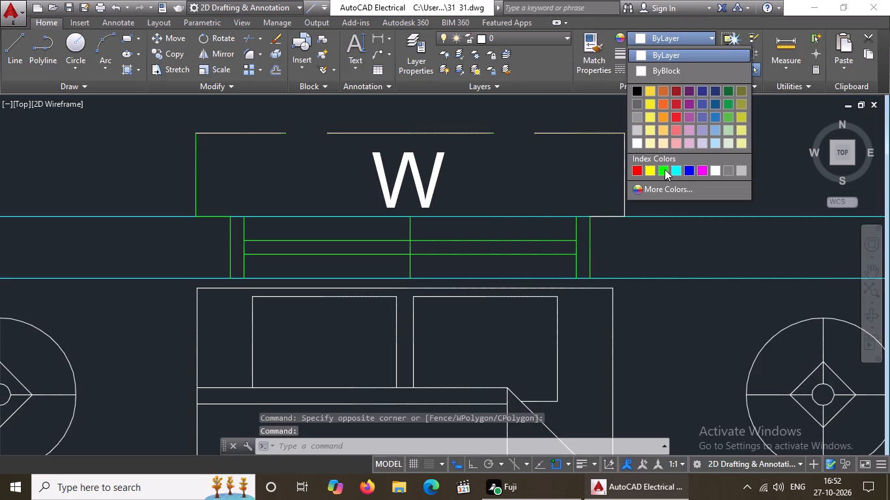
pyautogui.click(665, 169)
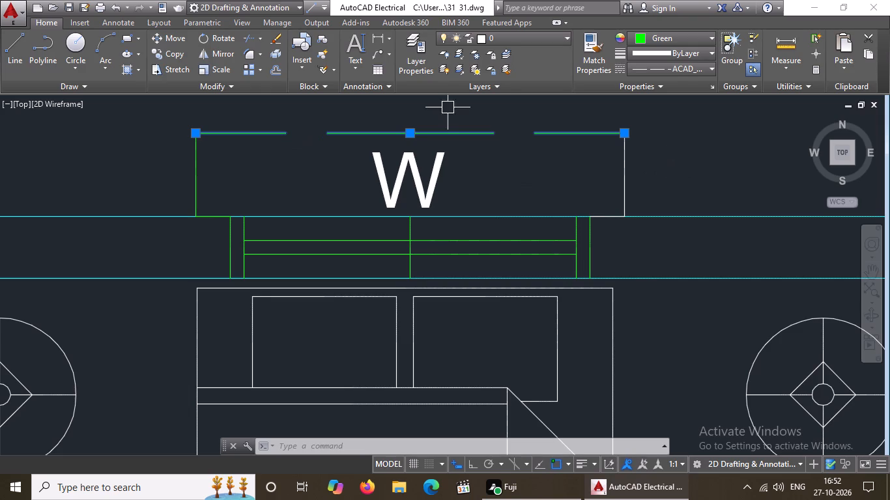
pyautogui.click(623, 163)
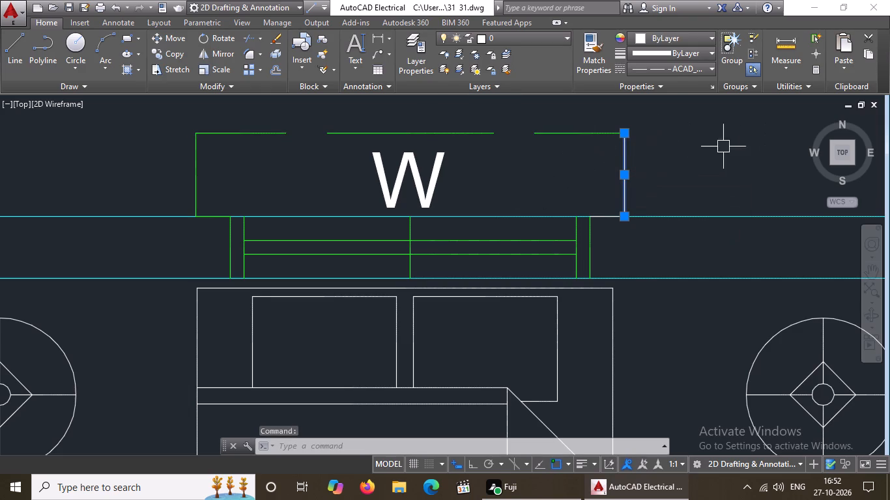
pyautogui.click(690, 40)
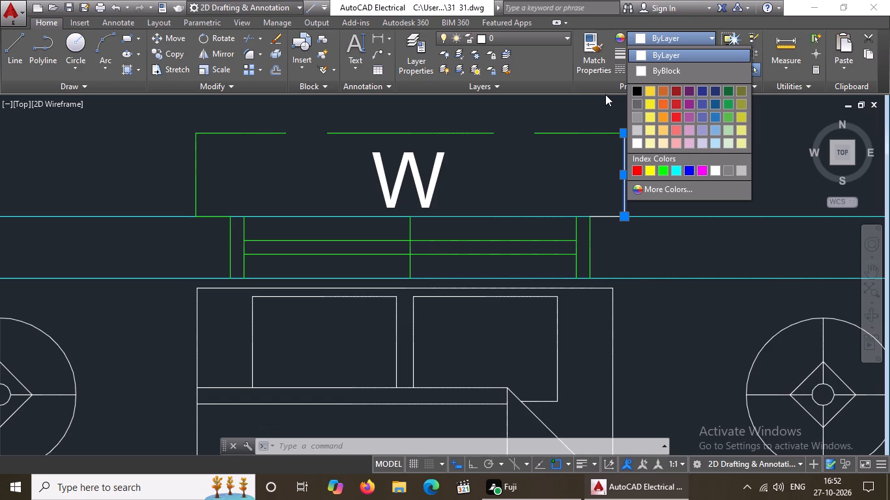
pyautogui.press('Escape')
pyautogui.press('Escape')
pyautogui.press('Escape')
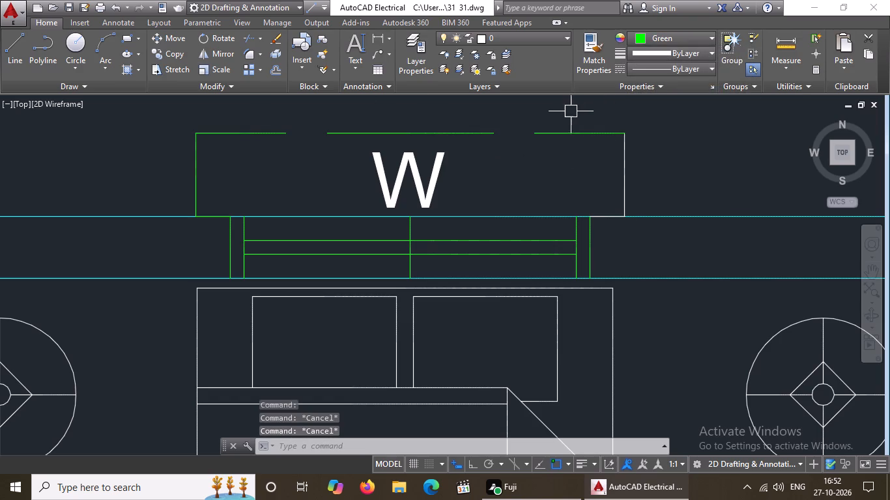
# Set the eastern side and adjoining short base segment of the outline above the western bedroom's north window to Green.
pyautogui.click(550, 118)
pyautogui.click(652, 243)
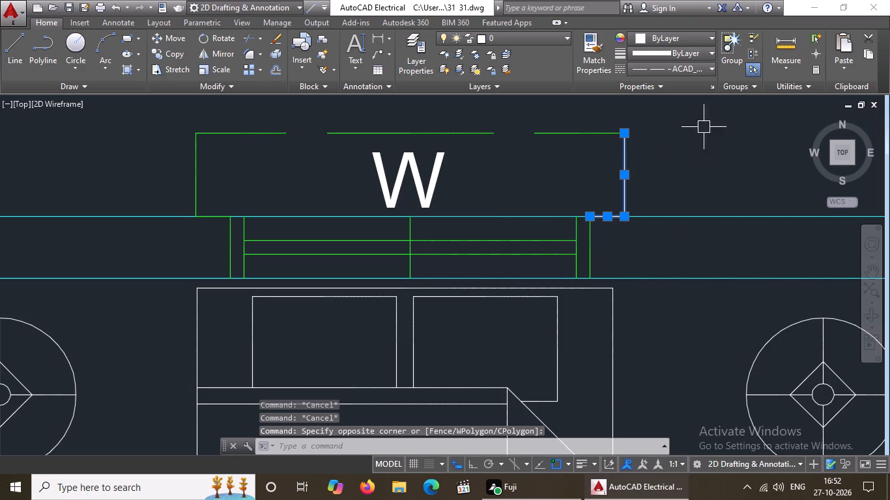
pyautogui.click(705, 37)
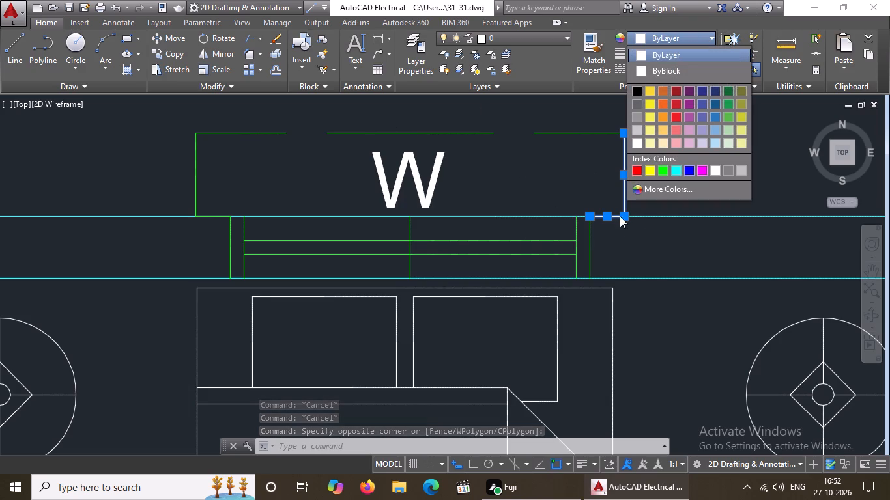
pyautogui.click(664, 173)
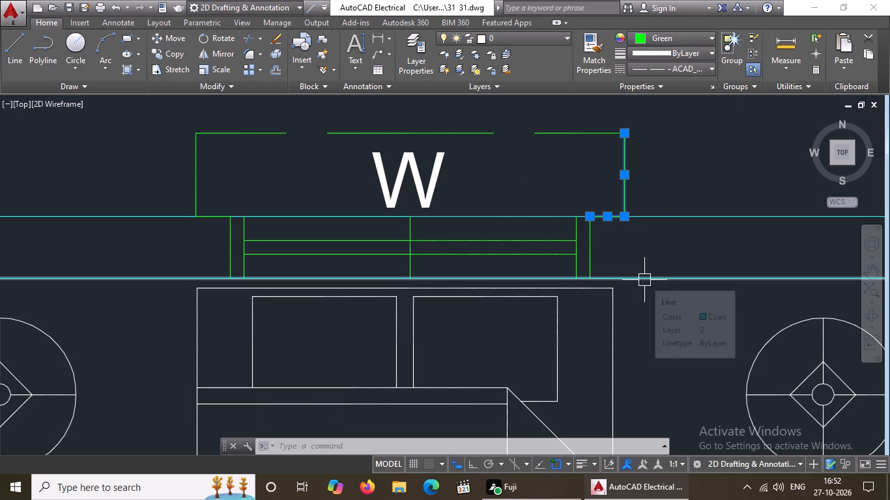
pyautogui.press('Escape')
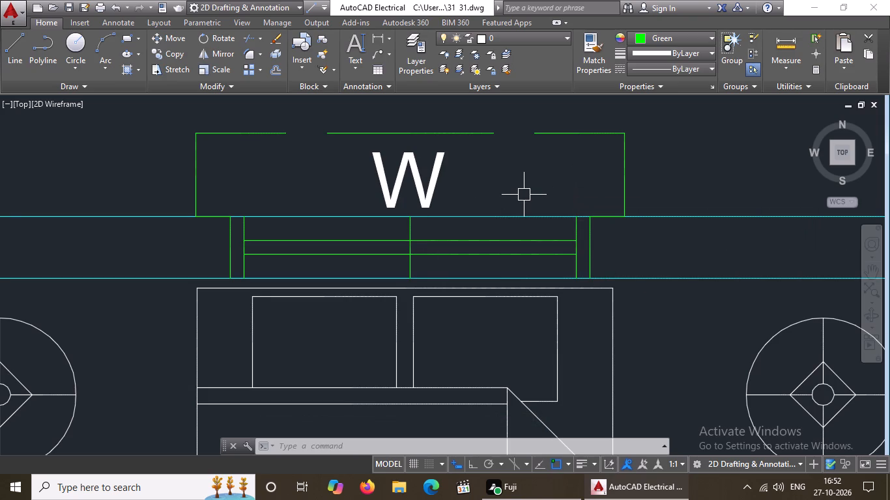
# Set the colour of the broken western line of the outline around the western bedroom's west-wall window label to Green.
pyautogui.scroll(-6, 508, 187)
pyautogui.scroll(7, 467, 245)
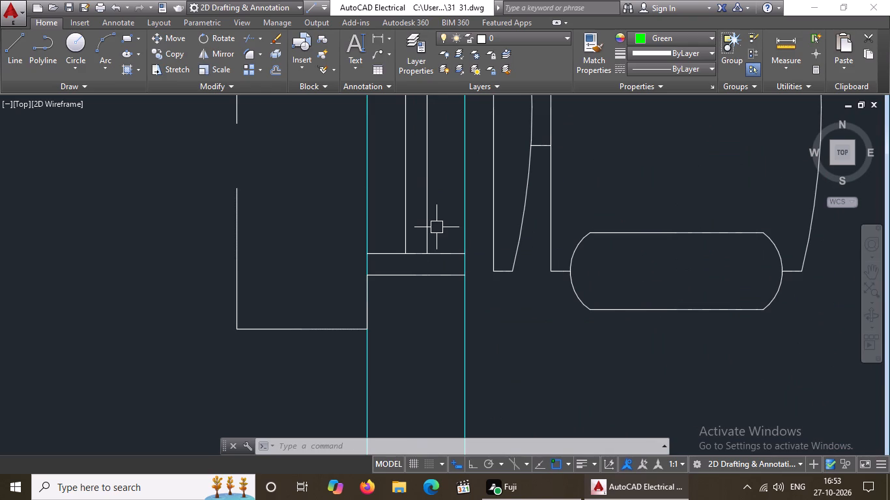
pyautogui.scroll(-3, 376, 243)
pyautogui.click(339, 139)
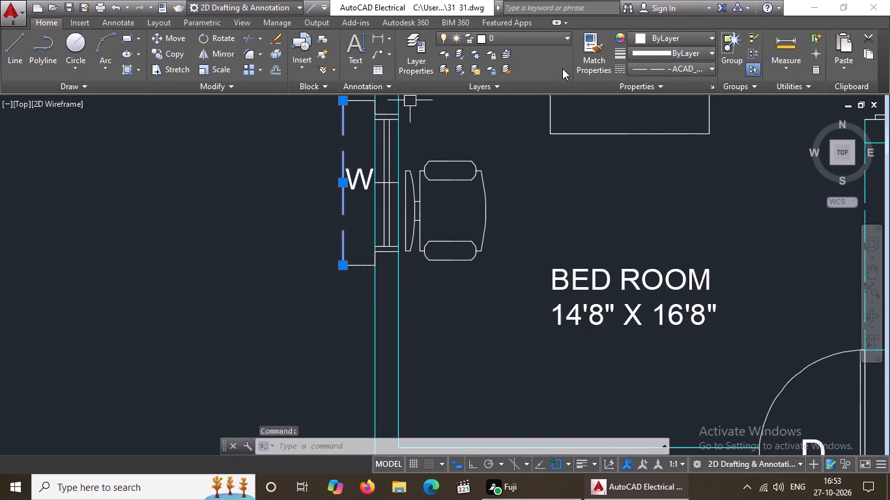
pyautogui.click(666, 37)
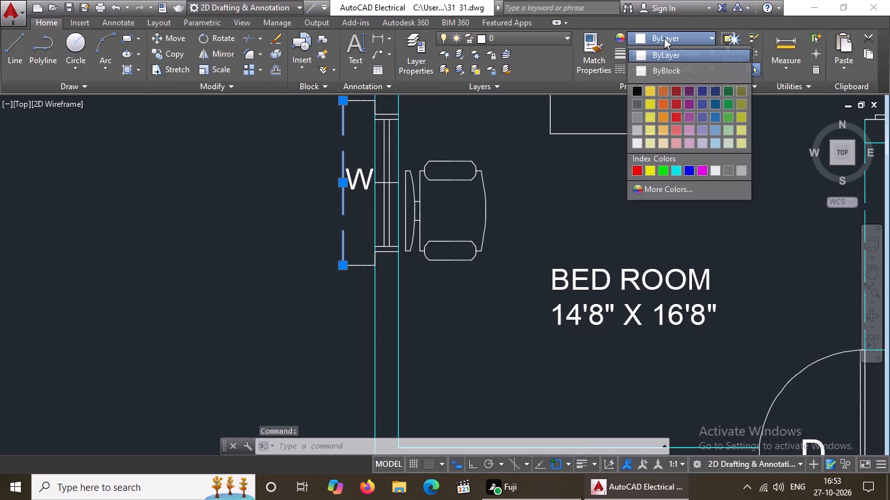
pyautogui.click(661, 173)
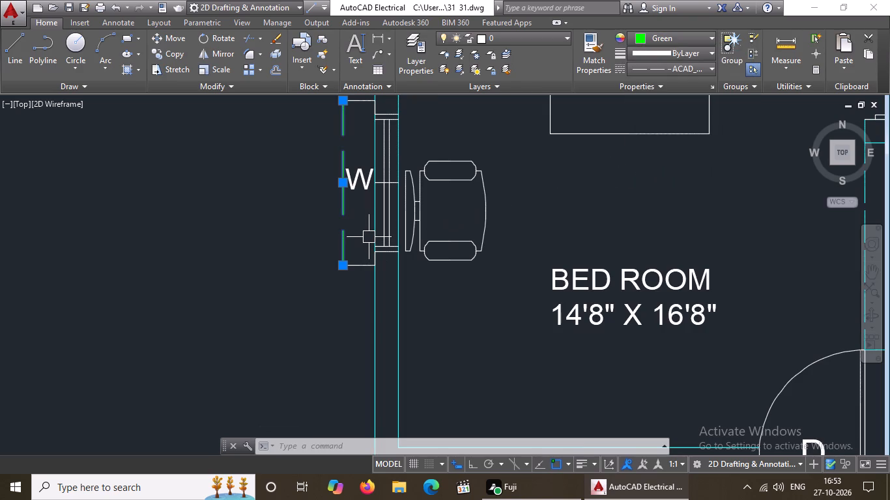
# Set the jamb lines, outline sides and adjoining short segments at the north and south ends of the western bedroom's west window to Green.
pyautogui.scroll(-2, 369, 237)
pyautogui.scroll(2, 367, 188)
pyautogui.click(318, 166)
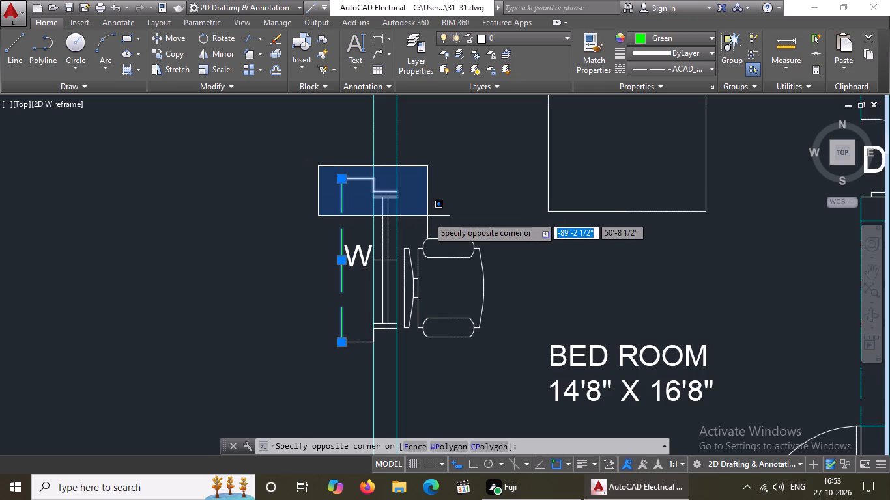
pyautogui.click(427, 216)
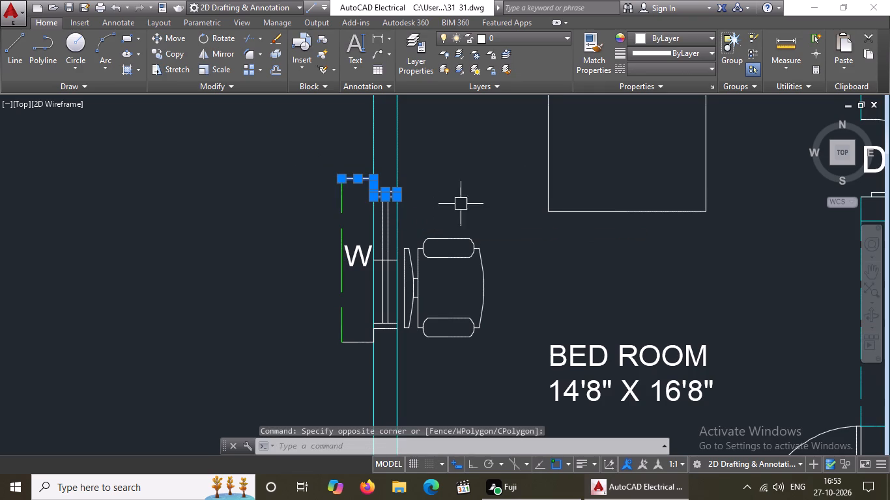
pyautogui.click(656, 38)
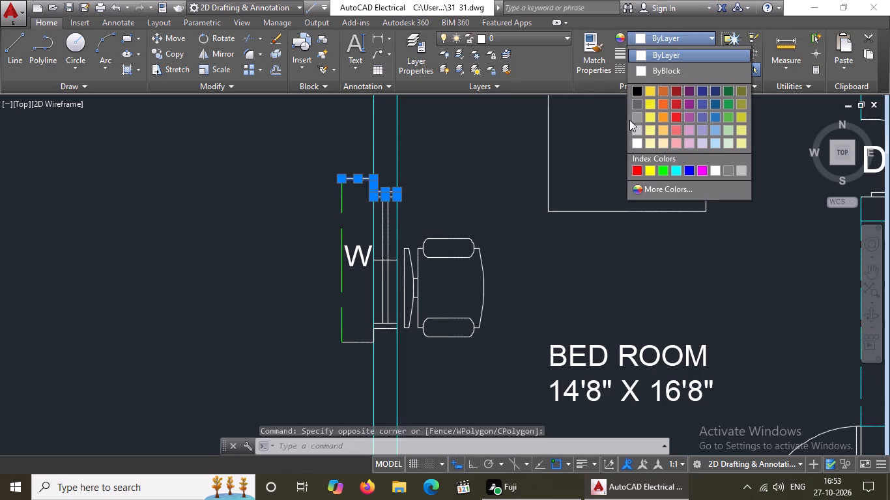
pyautogui.click(663, 166)
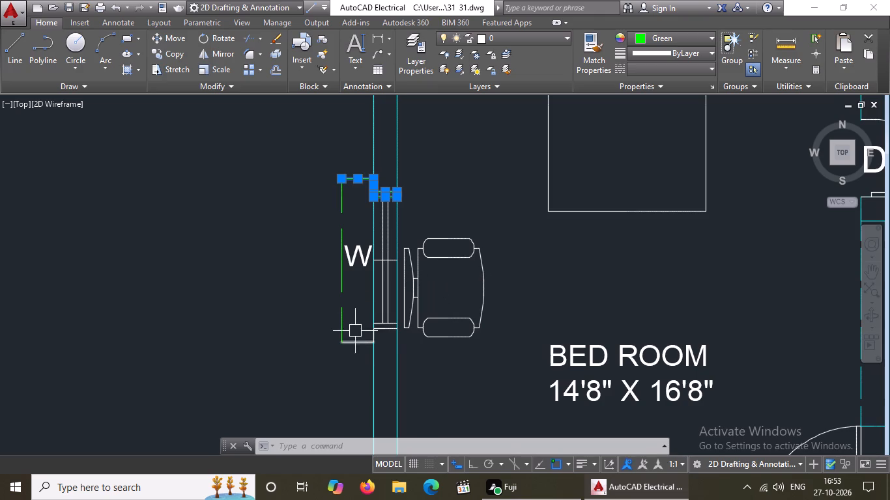
pyautogui.moveTo(291, 322); pyautogui.dragTo(298, 322)
pyautogui.click(407, 350)
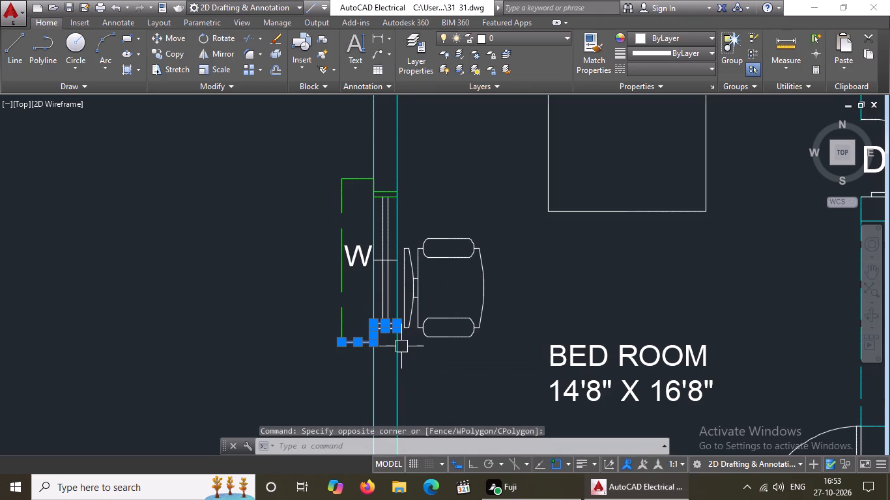
pyautogui.click(667, 38)
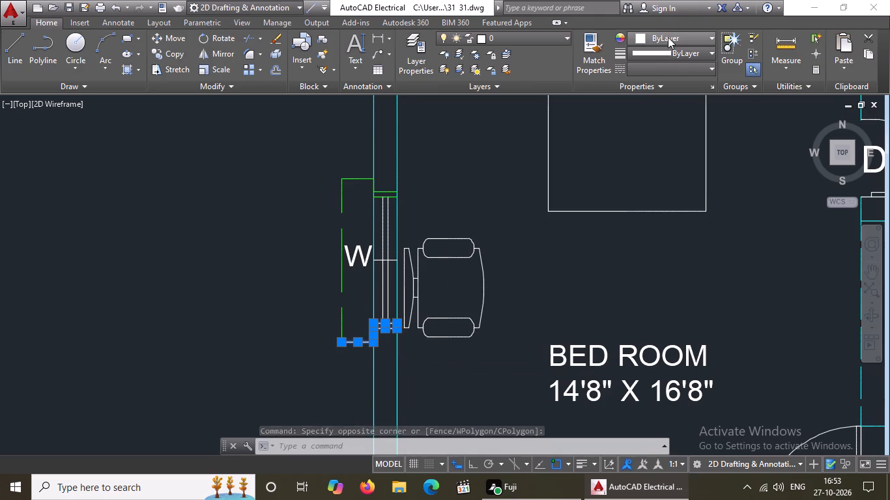
pyautogui.click(660, 167)
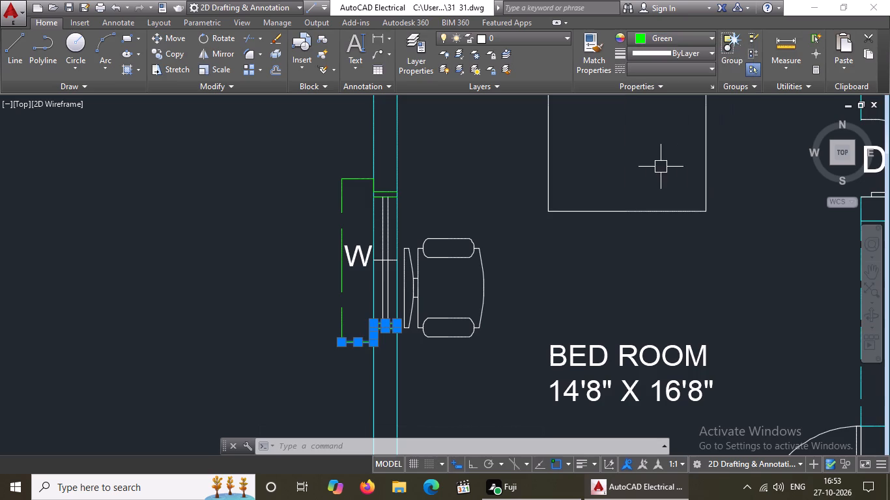
# Set the colour of the short centre line across the western bedroom's west window to Green.
pyautogui.scroll(3, 367, 289)
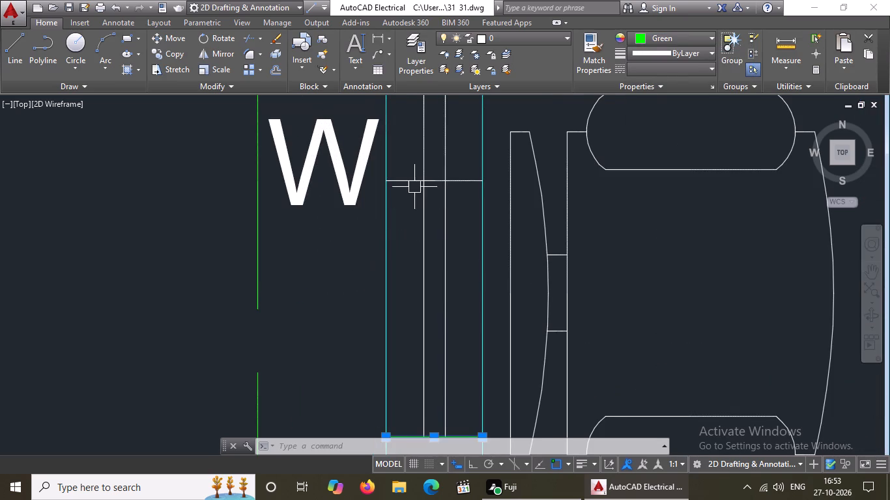
pyautogui.click(412, 181)
pyautogui.click(657, 32)
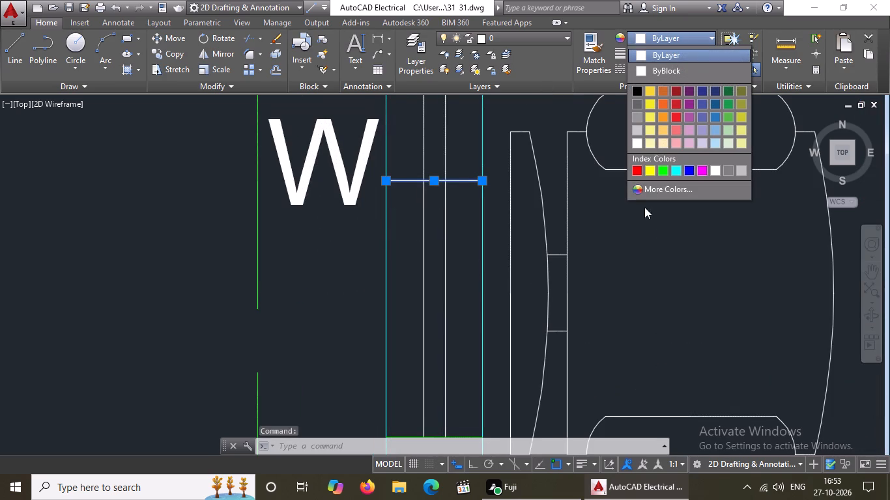
pyautogui.click(663, 169)
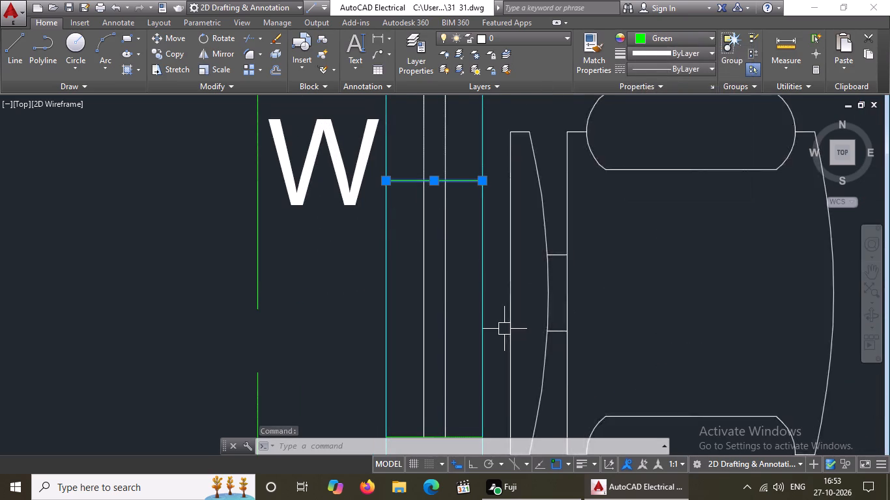
# Set the colour of the two long vertical lines of the western bedroom's west window to Green.
pyautogui.scroll(-3, 504, 329)
pyautogui.scroll(2, 487, 264)
pyautogui.click(475, 268)
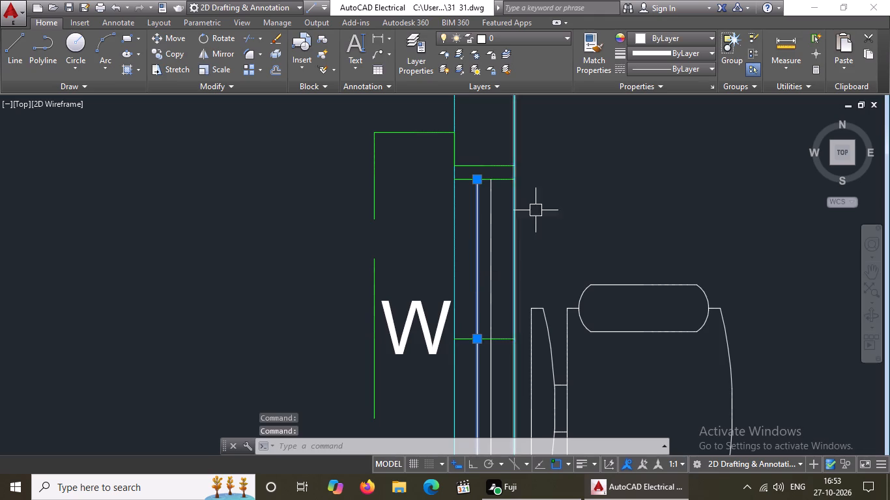
pyautogui.click(637, 62)
pyautogui.click(663, 38)
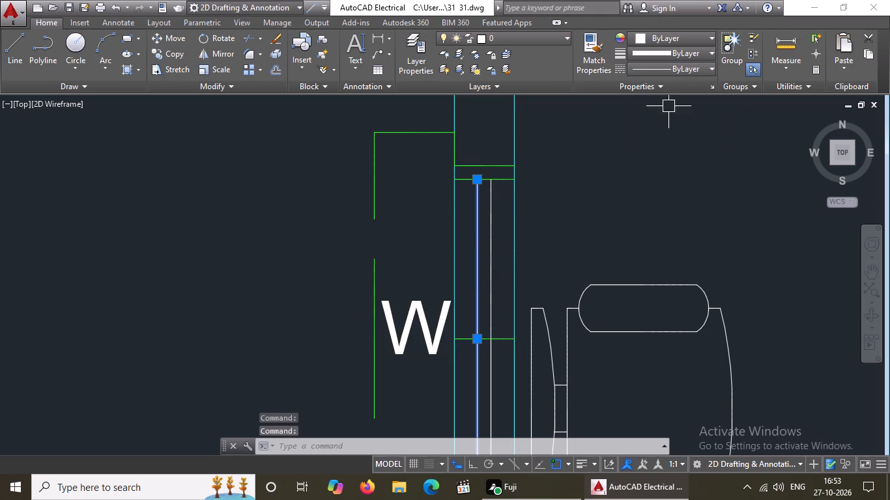
pyautogui.click(658, 38)
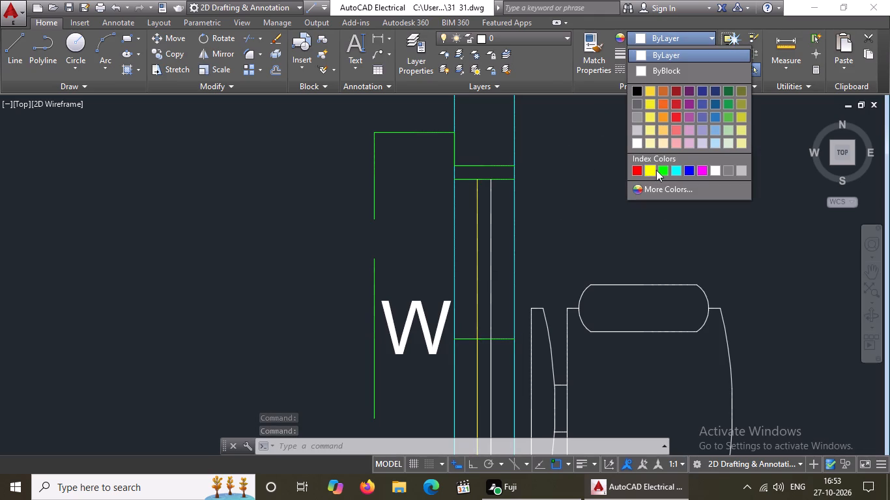
pyautogui.click(663, 171)
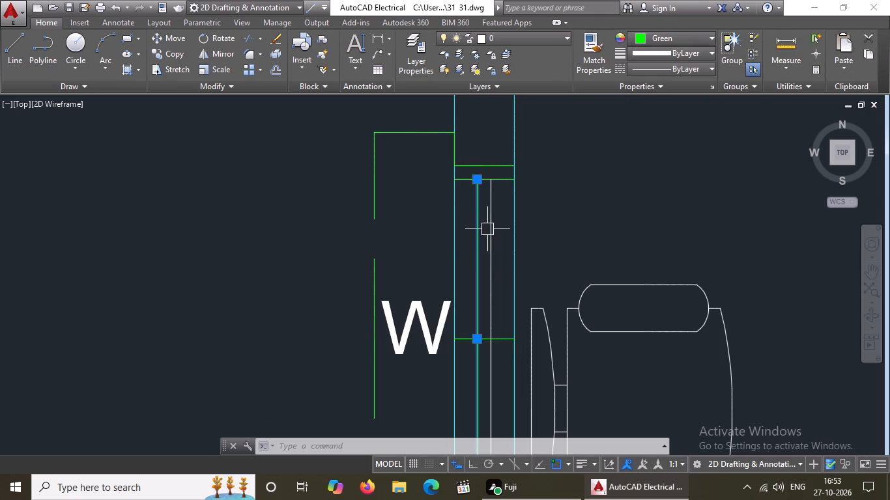
pyautogui.click(488, 228)
pyautogui.click(676, 39)
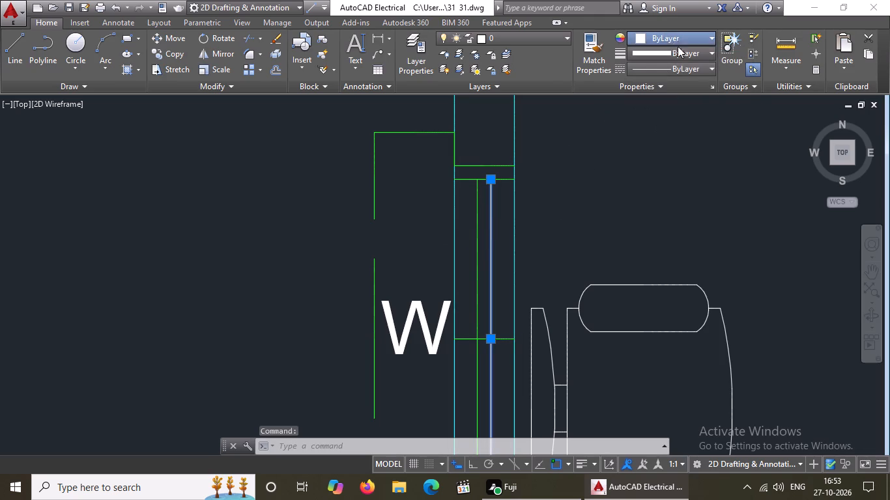
pyautogui.click(661, 171)
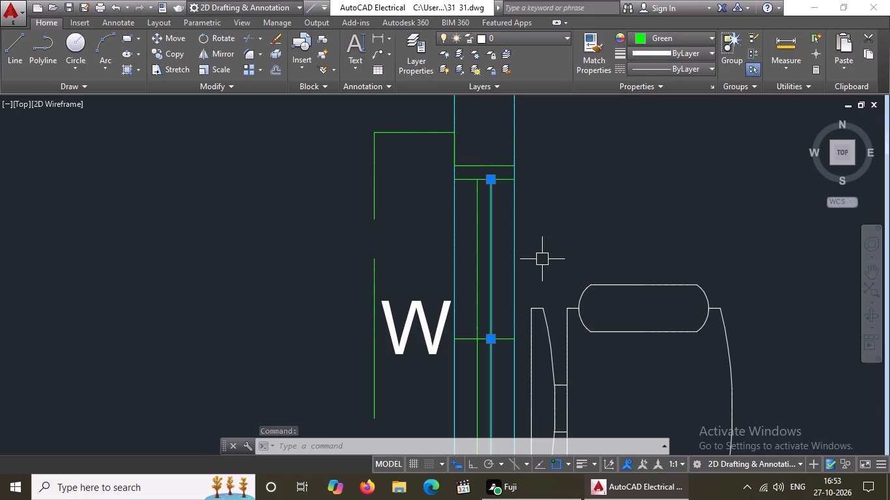
pyautogui.scroll(-5, 543, 244)
pyautogui.scroll(2, 583, 276)
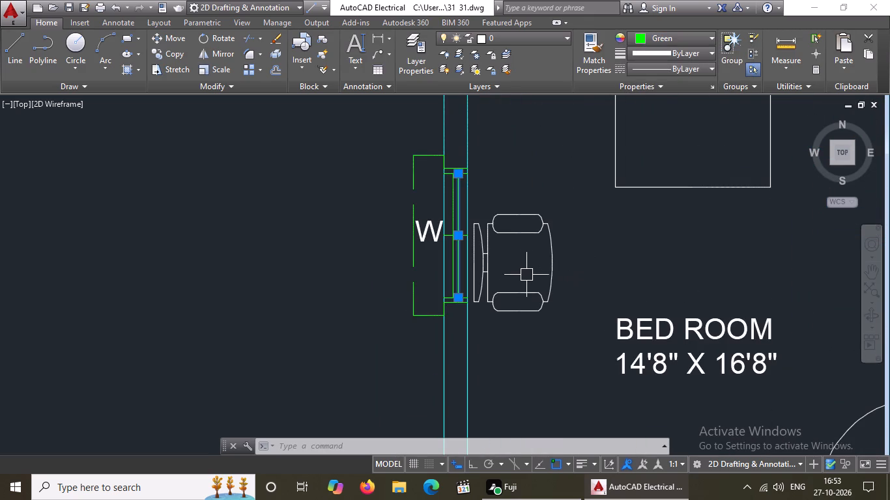
pyautogui.scroll(-2, 528, 271)
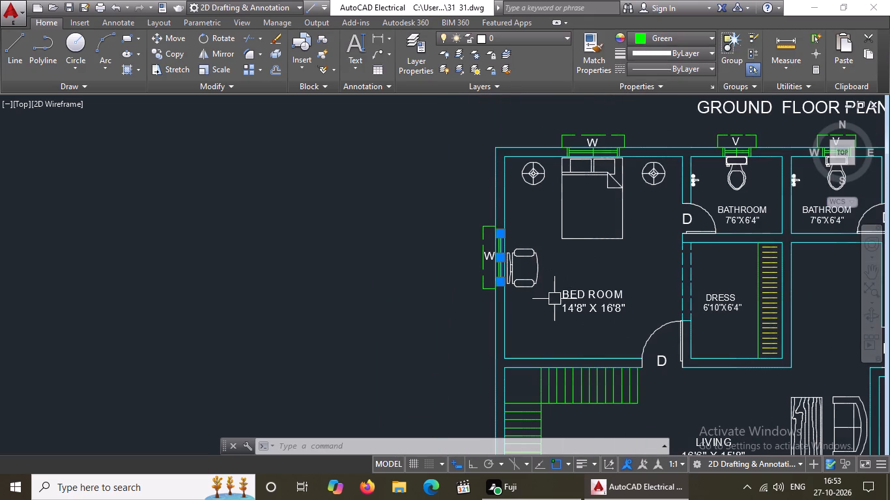
pyautogui.scroll(-1, 563, 298)
pyautogui.scroll(2, 541, 281)
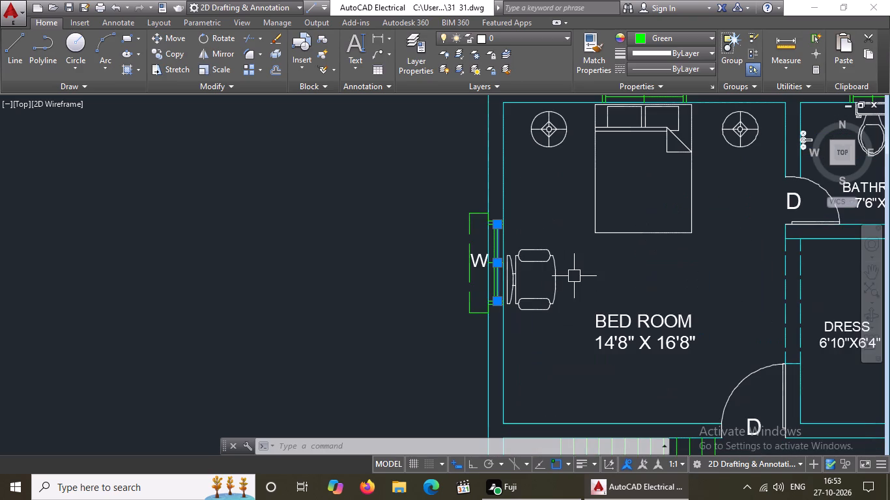
pyautogui.press('Escape')
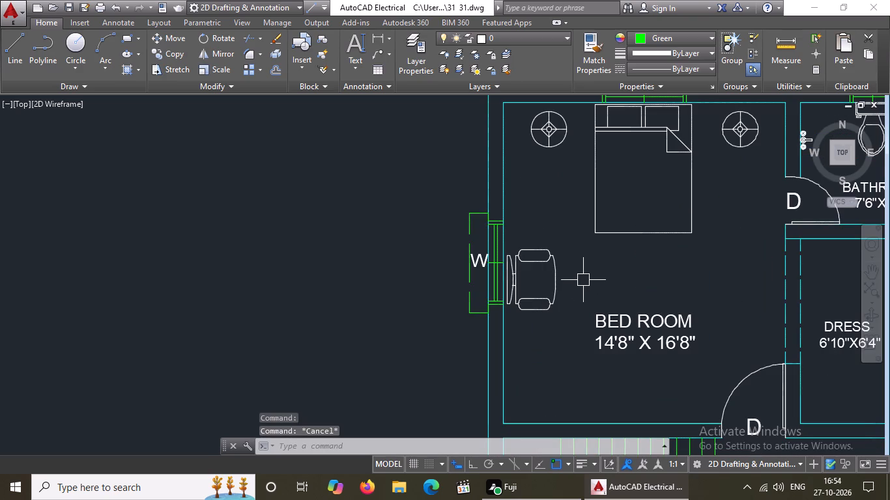
# Set the colour of the D label at the western bathroom's door in the Ground Floor Plan to Yellow.
pyautogui.scroll(-3, 536, 288)
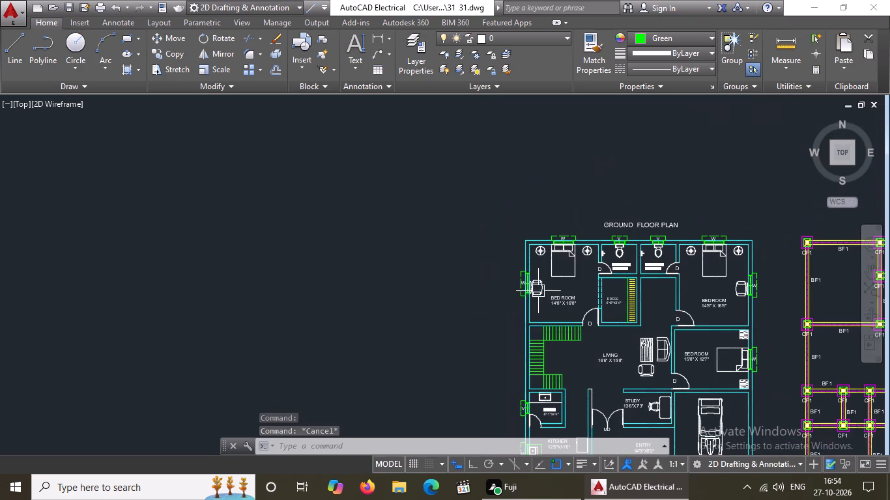
pyautogui.scroll(-2, 598, 367)
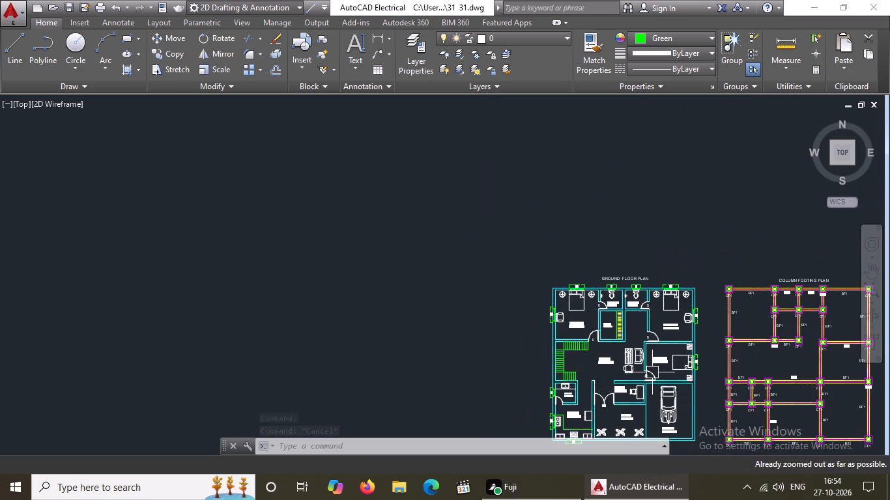
pyautogui.moveTo(652, 370); pyautogui.dragTo(614, 311, button='middle')
pyautogui.scroll(2, 591, 311)
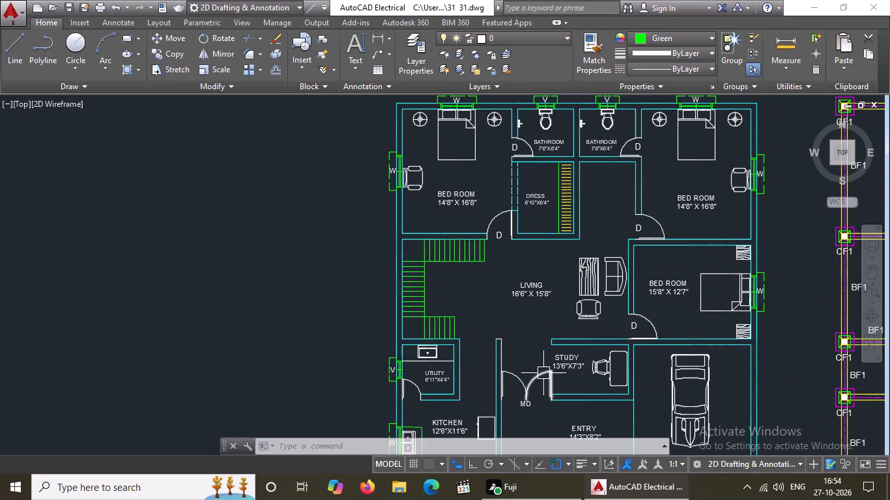
pyautogui.scroll(-1, 539, 289)
pyautogui.scroll(3, 555, 228)
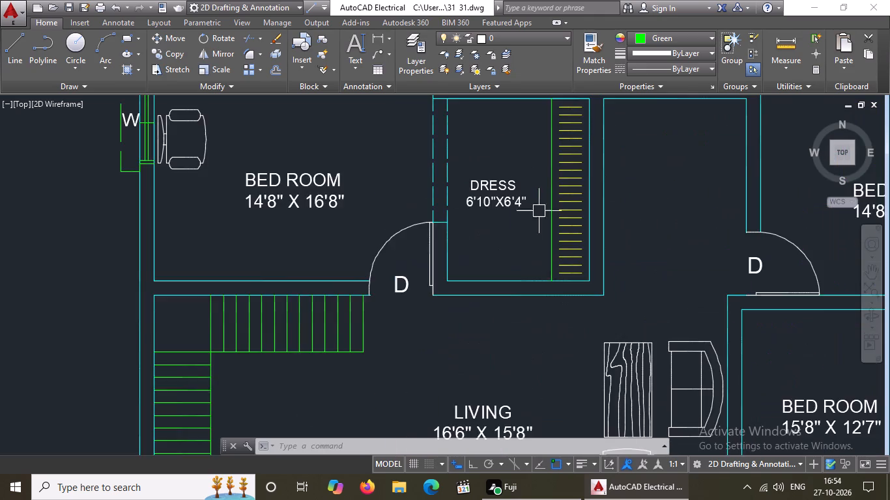
pyautogui.scroll(-2, 526, 201)
pyautogui.scroll(2, 490, 140)
pyautogui.click(500, 167)
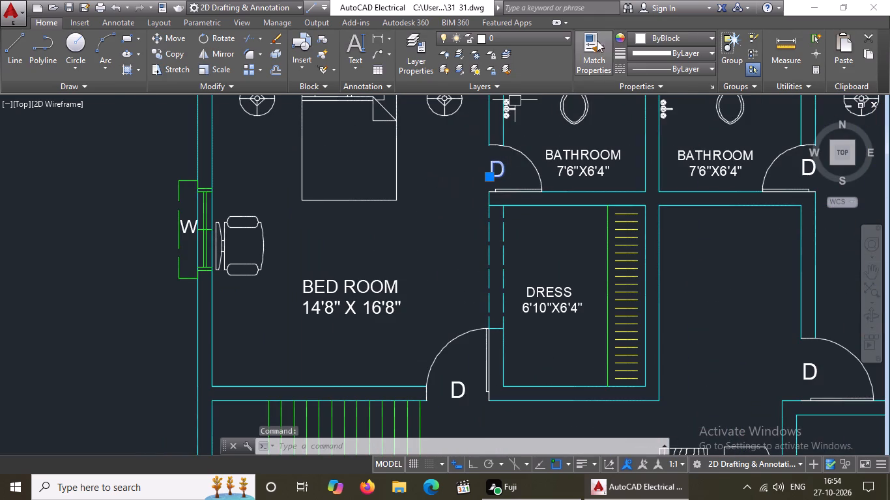
pyautogui.click(652, 35)
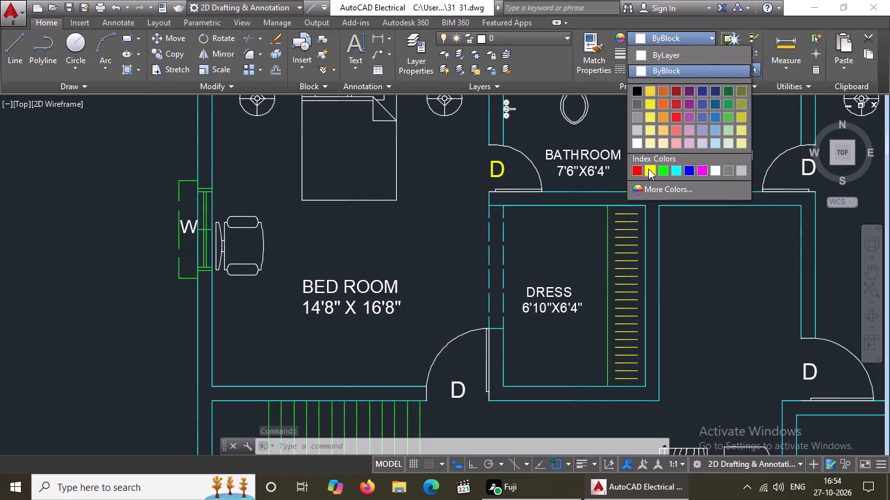
pyautogui.click(649, 168)
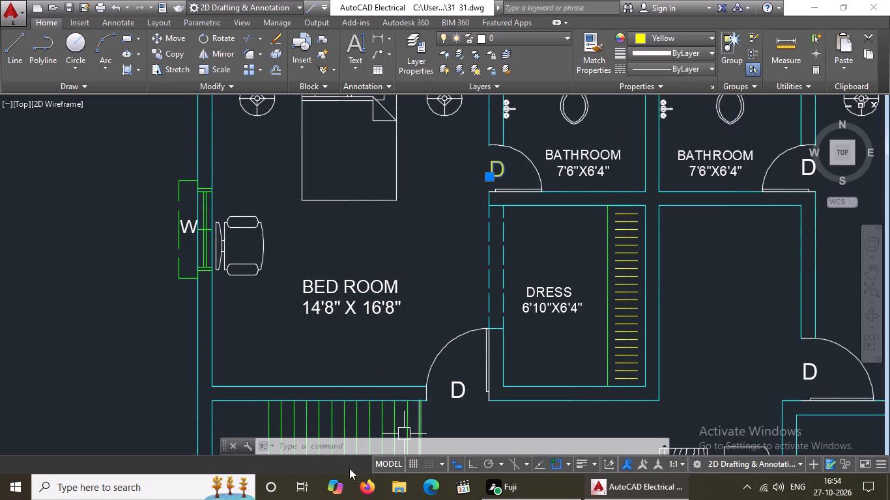
# Set the colour of the D label at the western bedroom's door beside the dress room to Yellow.
pyautogui.click(452, 396)
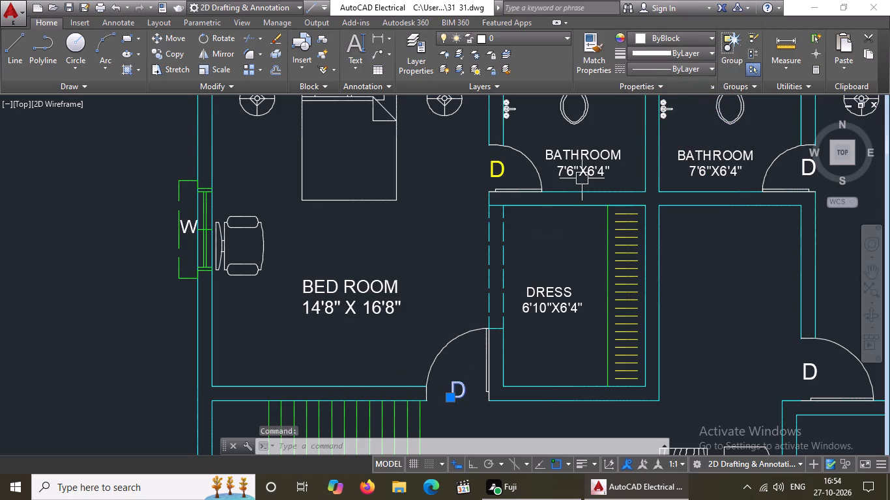
pyautogui.click(672, 34)
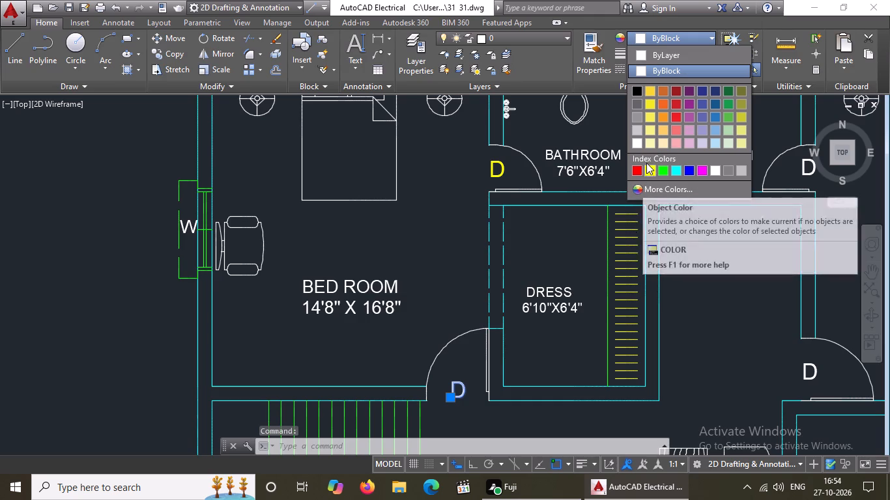
pyautogui.click(649, 171)
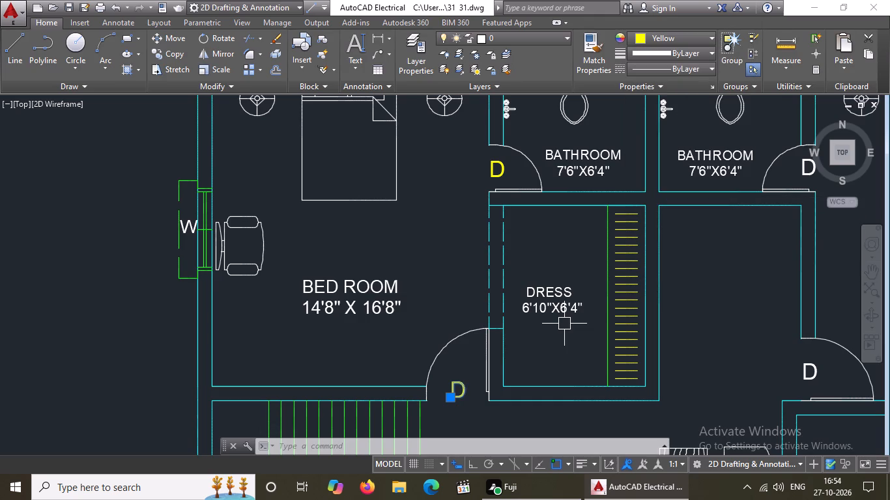
pyautogui.press('Escape')
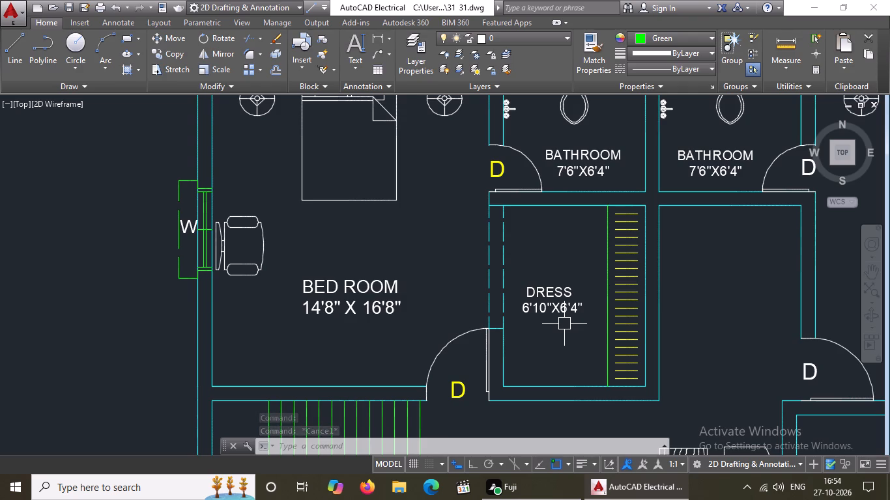
# Set the colour of the D label at the eastern bathroom's door to Yellow.
pyautogui.scroll(-2, 590, 305)
pyautogui.scroll(2, 694, 269)
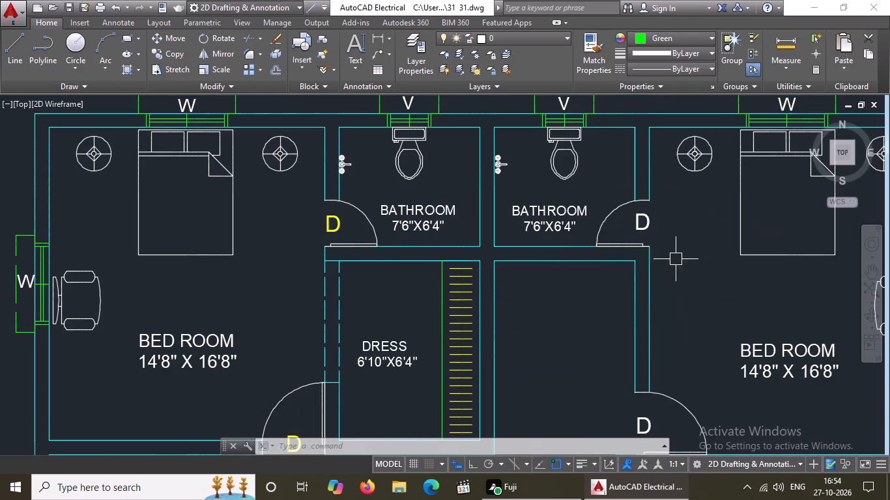
pyautogui.click(647, 219)
pyautogui.click(663, 38)
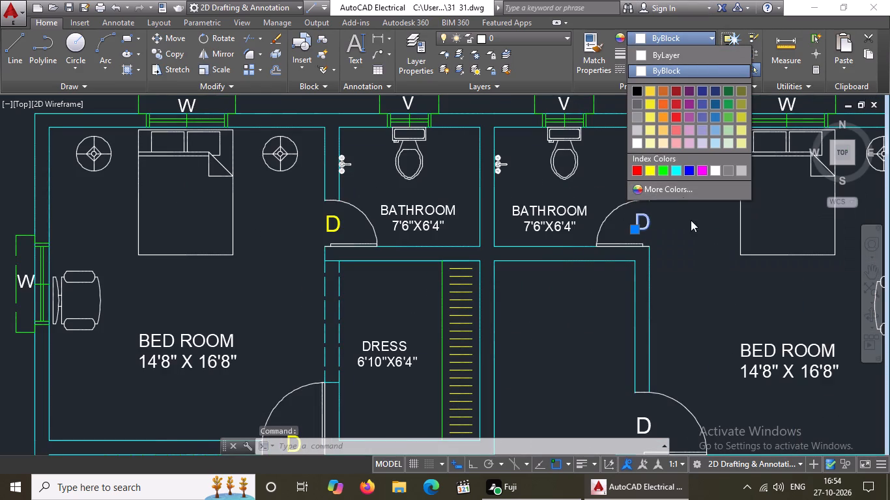
pyautogui.click(647, 171)
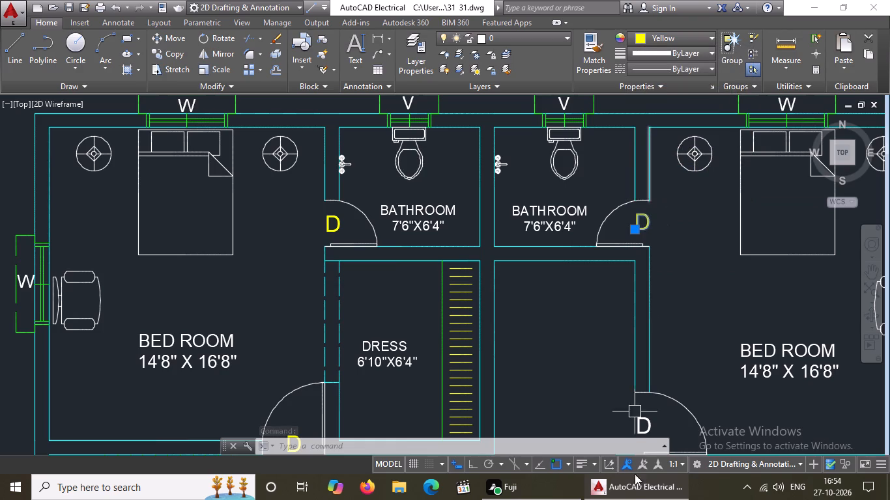
# Set the colour of the D label at the north-eastern 14'8" X 16'8" bedroom's door to Yellow.
pyautogui.click(646, 428)
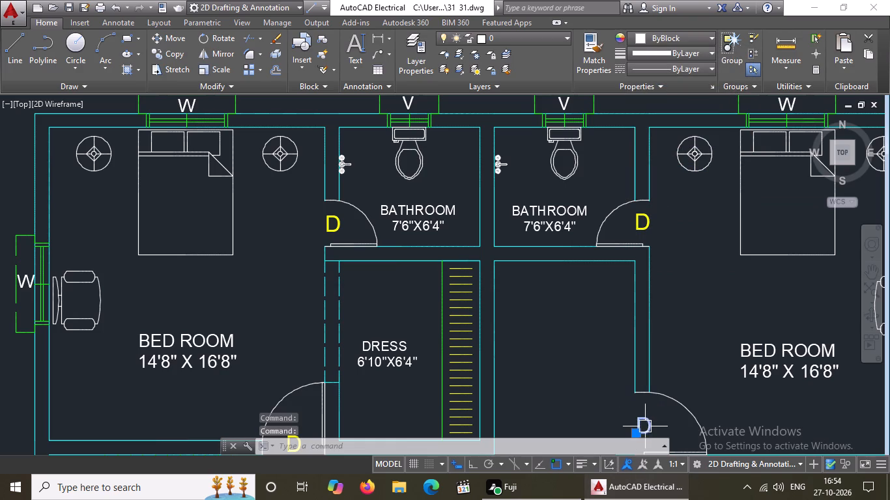
pyautogui.click(667, 34)
pyautogui.click(648, 167)
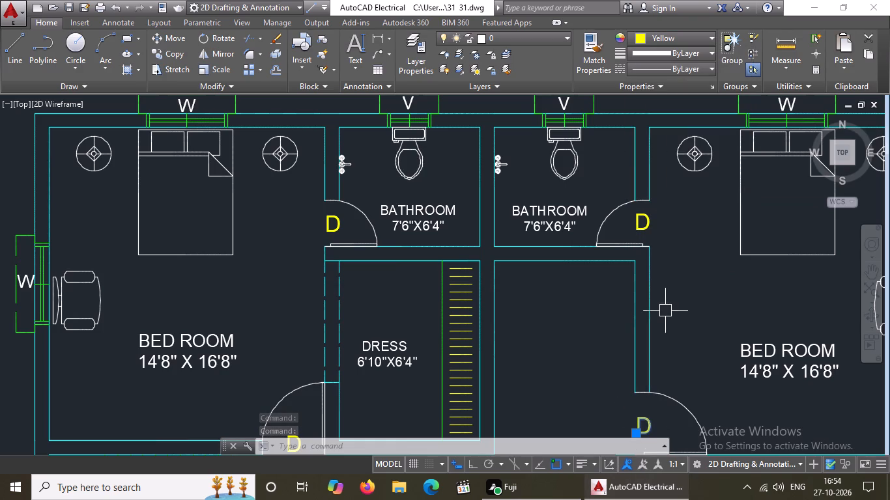
pyautogui.press('Escape')
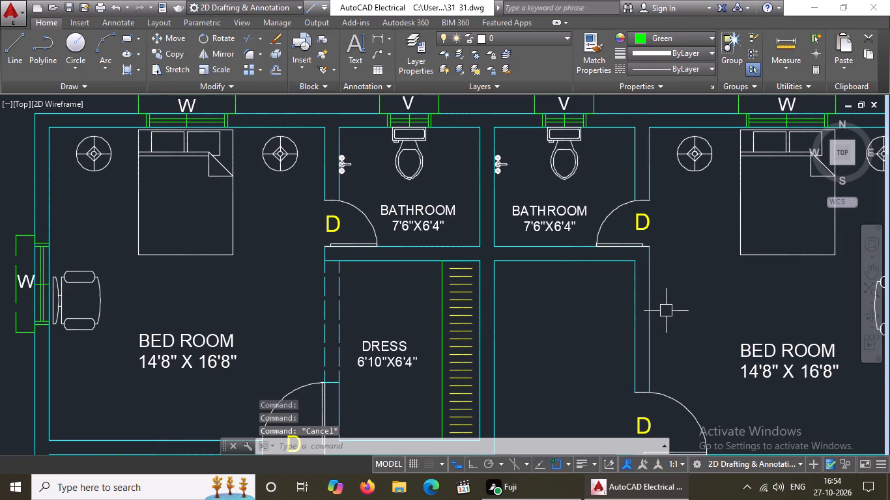
# Set the colour of the D label at the 15'8" X 12'7" bedroom's door to Yellow.
pyautogui.scroll(-3, 661, 312)
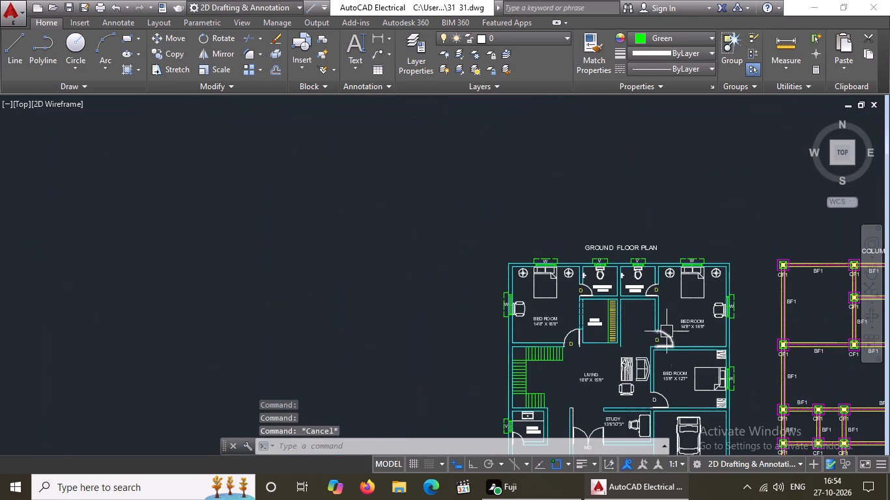
pyautogui.scroll(3, 675, 359)
pyautogui.scroll(-3, 601, 292)
pyautogui.scroll(3, 600, 366)
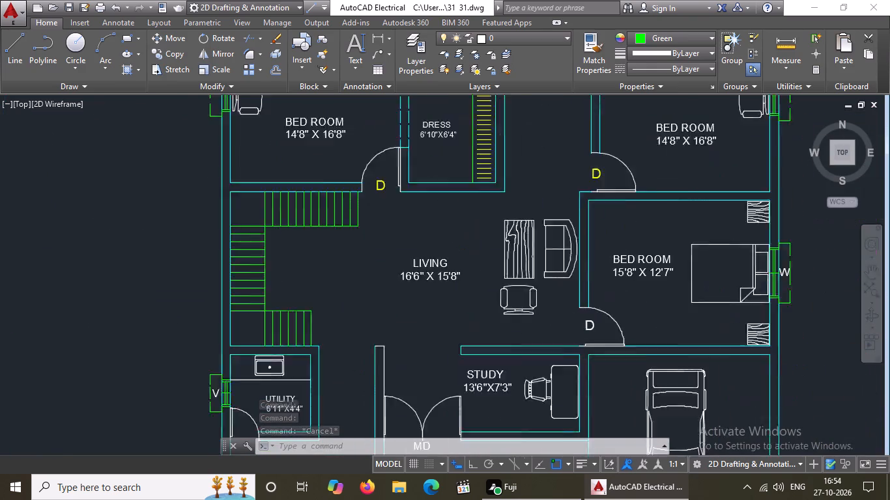
pyautogui.click(586, 306)
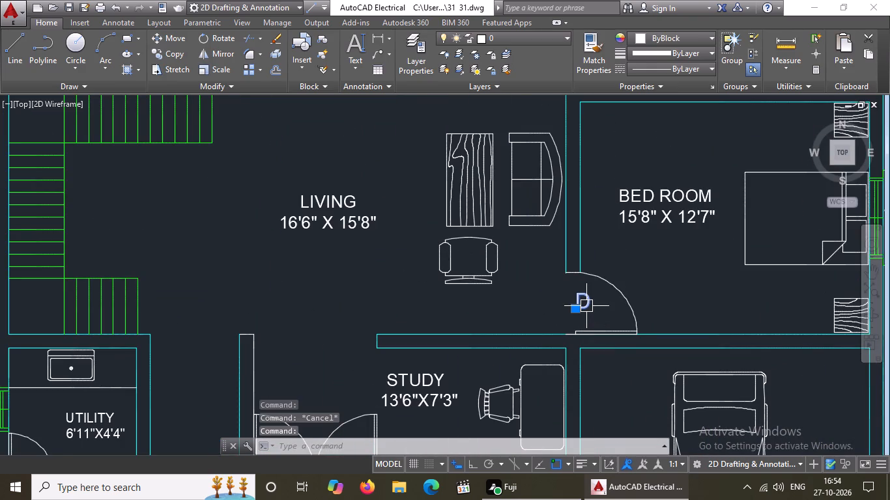
pyautogui.click(655, 35)
pyautogui.click(652, 167)
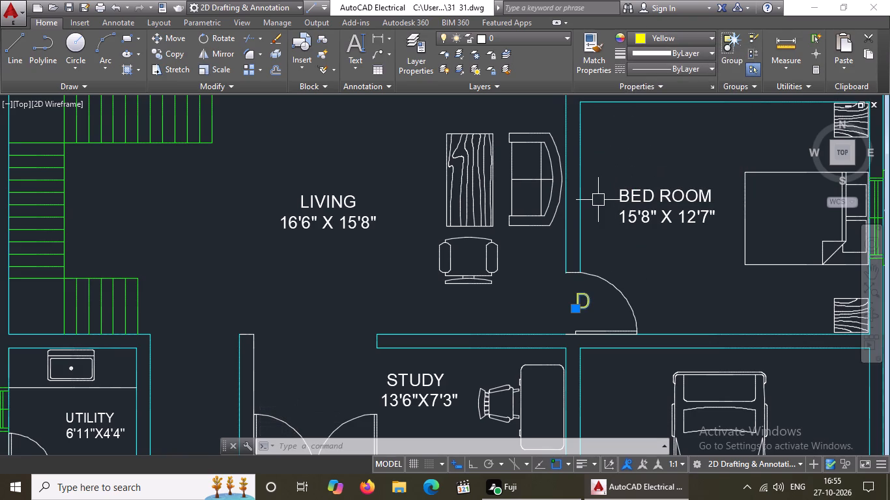
# Set the colour of the MD label at the double main door above the entry to Yellow.
pyautogui.scroll(-3, 527, 210)
pyautogui.scroll(3, 556, 216)
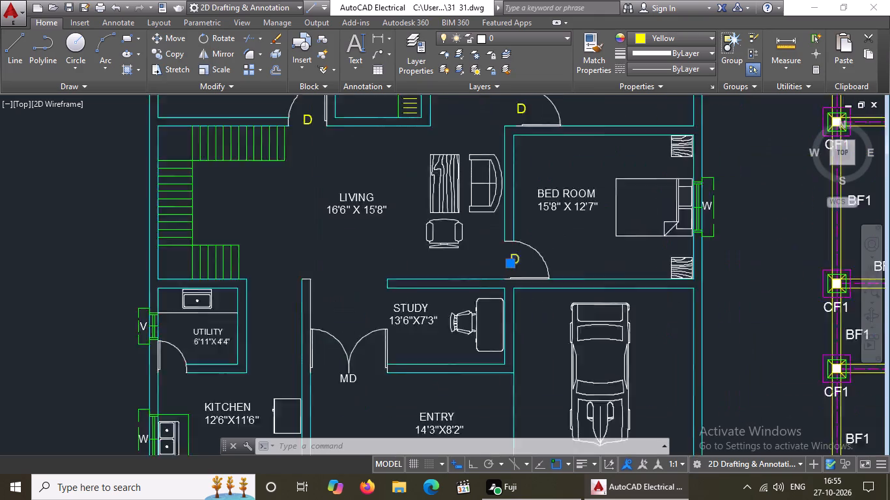
pyautogui.scroll(-2, 549, 225)
pyautogui.scroll(4, 358, 441)
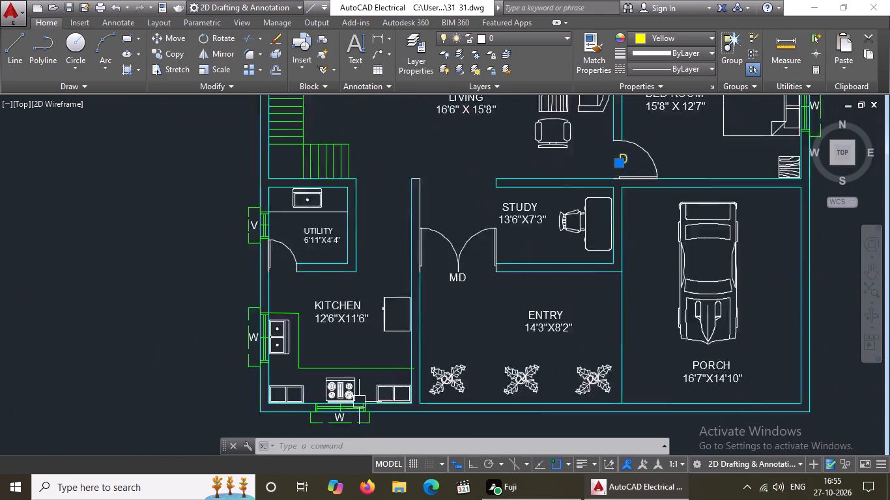
pyautogui.click(517, 206)
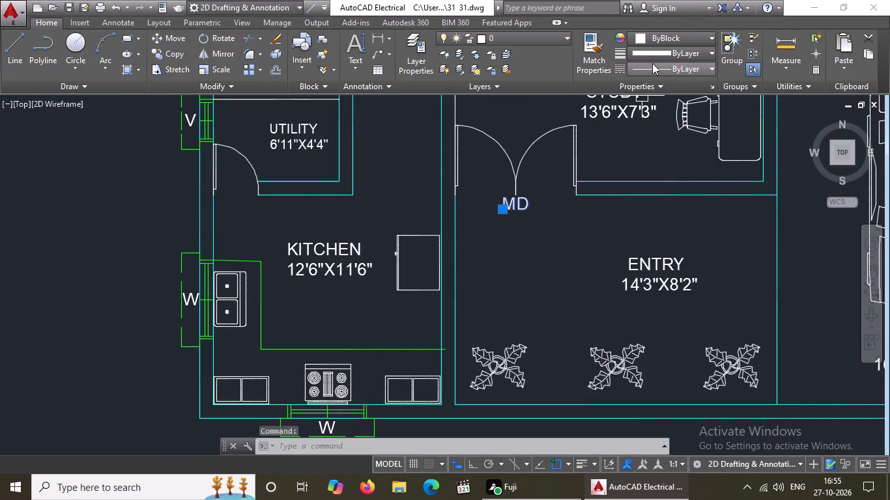
pyautogui.click(654, 31)
pyautogui.click(657, 32)
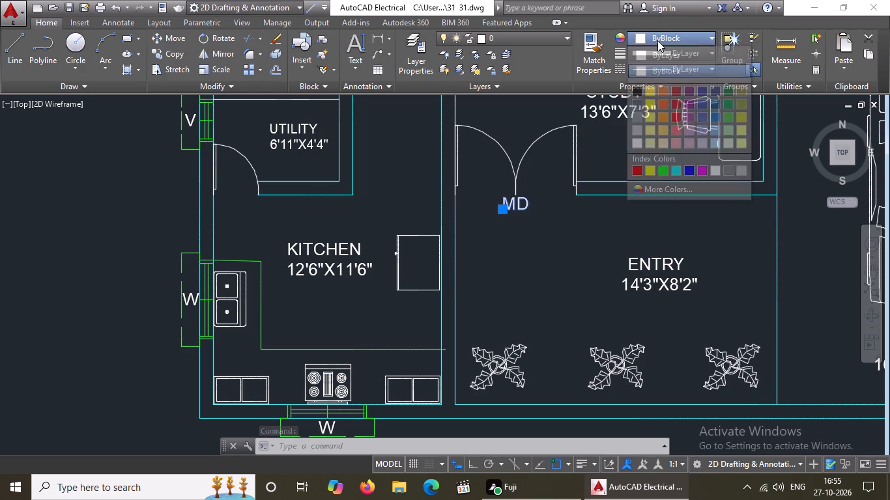
pyautogui.click(657, 40)
pyautogui.click(657, 38)
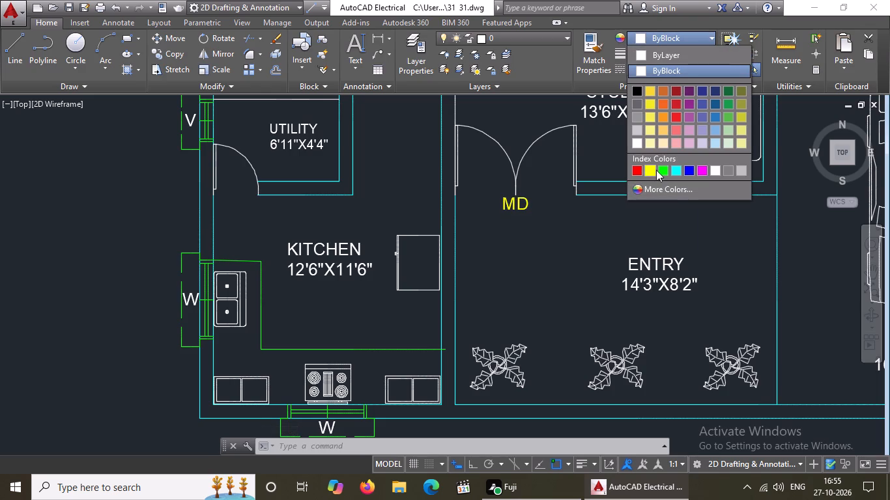
pyautogui.click(651, 165)
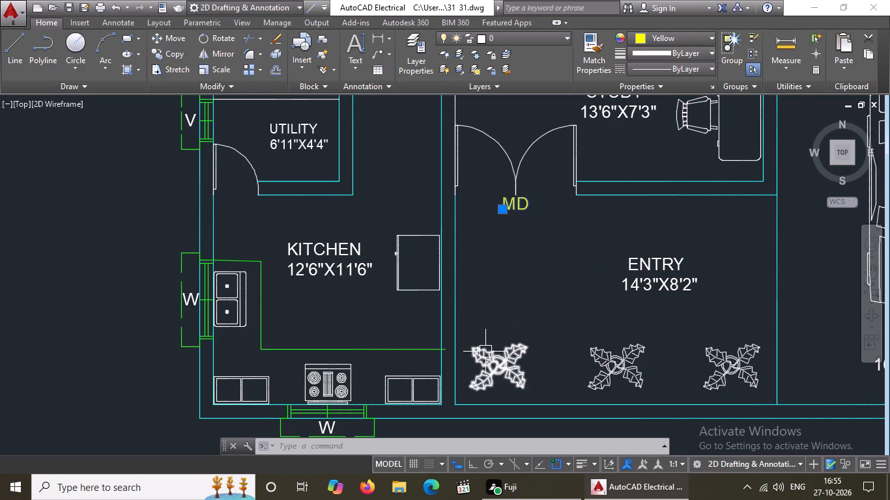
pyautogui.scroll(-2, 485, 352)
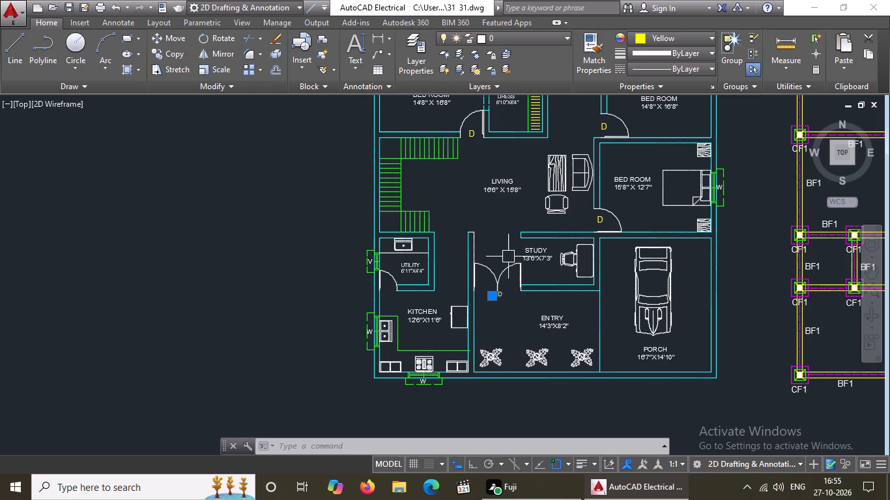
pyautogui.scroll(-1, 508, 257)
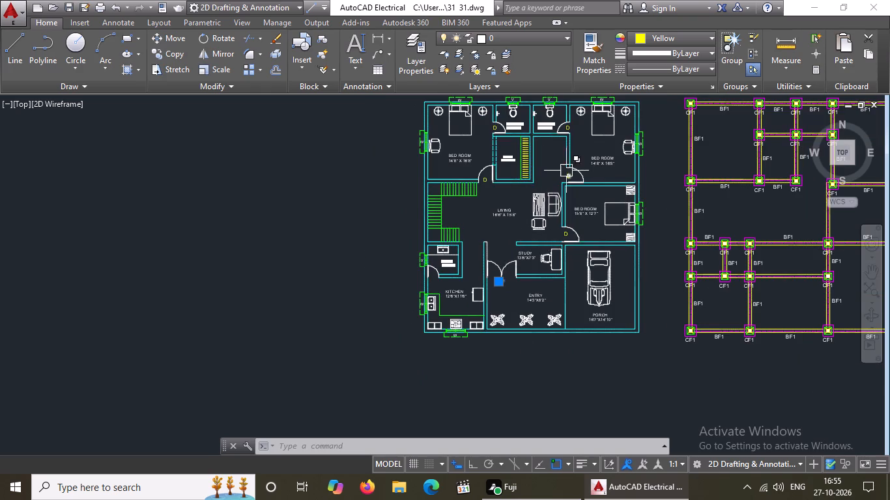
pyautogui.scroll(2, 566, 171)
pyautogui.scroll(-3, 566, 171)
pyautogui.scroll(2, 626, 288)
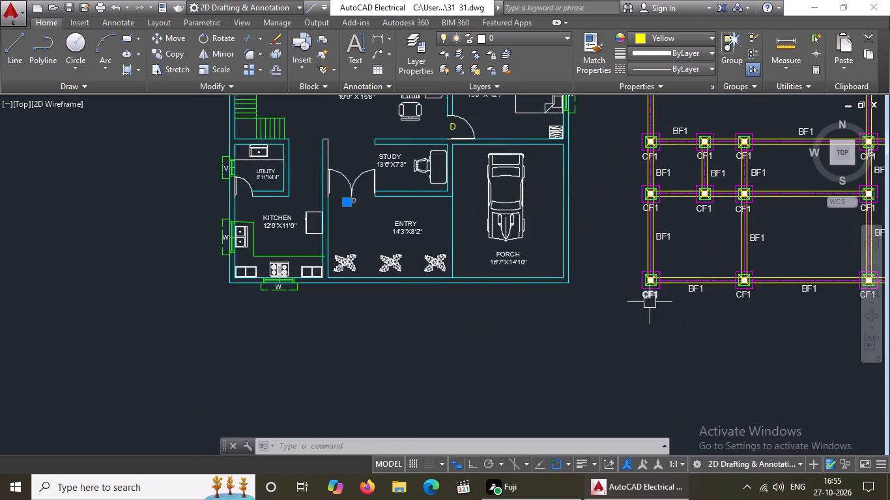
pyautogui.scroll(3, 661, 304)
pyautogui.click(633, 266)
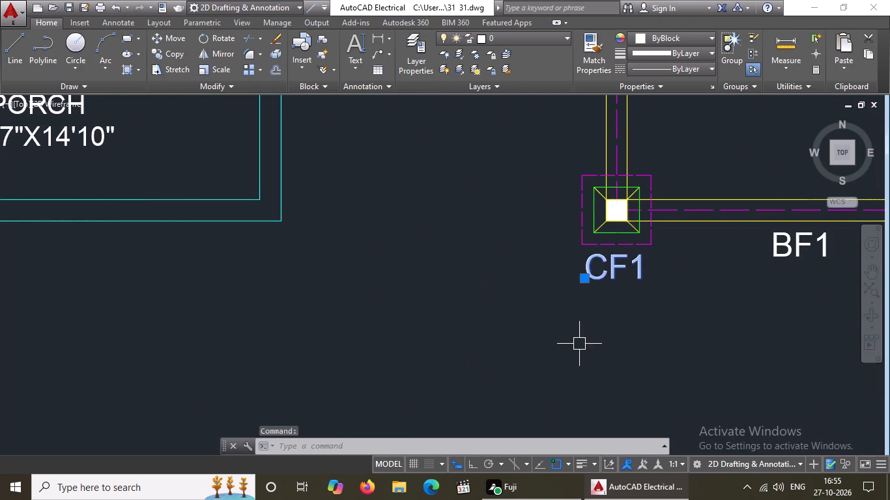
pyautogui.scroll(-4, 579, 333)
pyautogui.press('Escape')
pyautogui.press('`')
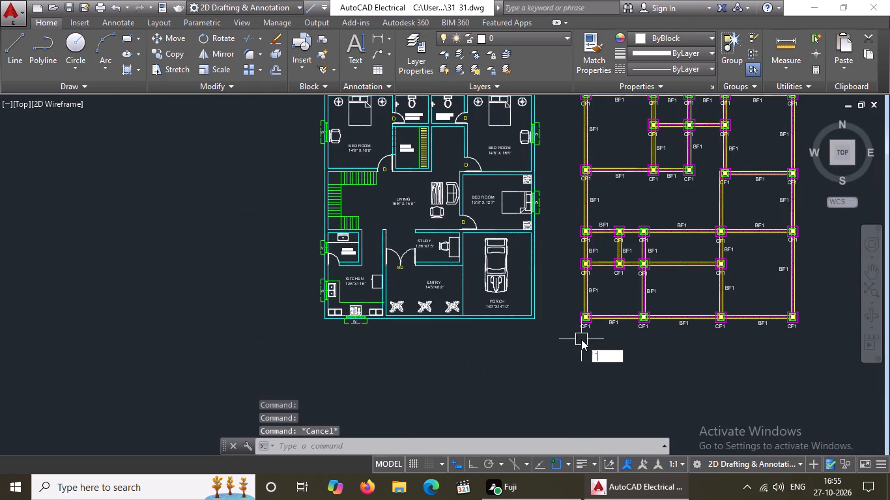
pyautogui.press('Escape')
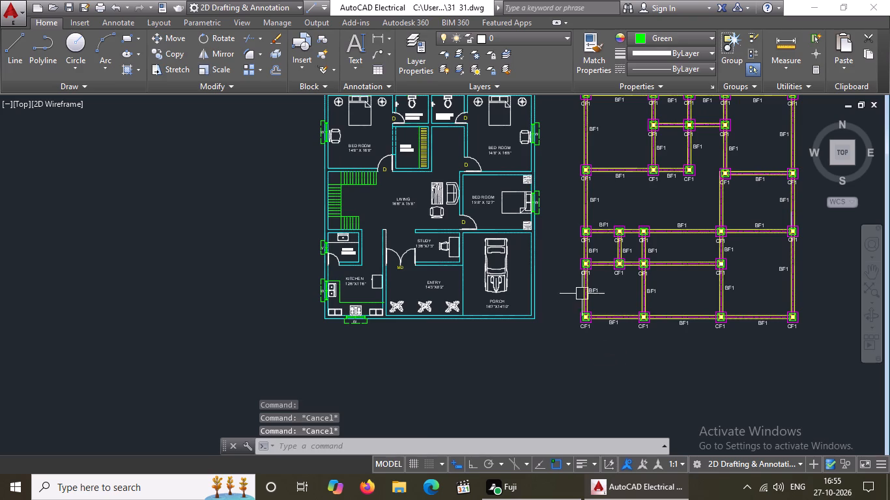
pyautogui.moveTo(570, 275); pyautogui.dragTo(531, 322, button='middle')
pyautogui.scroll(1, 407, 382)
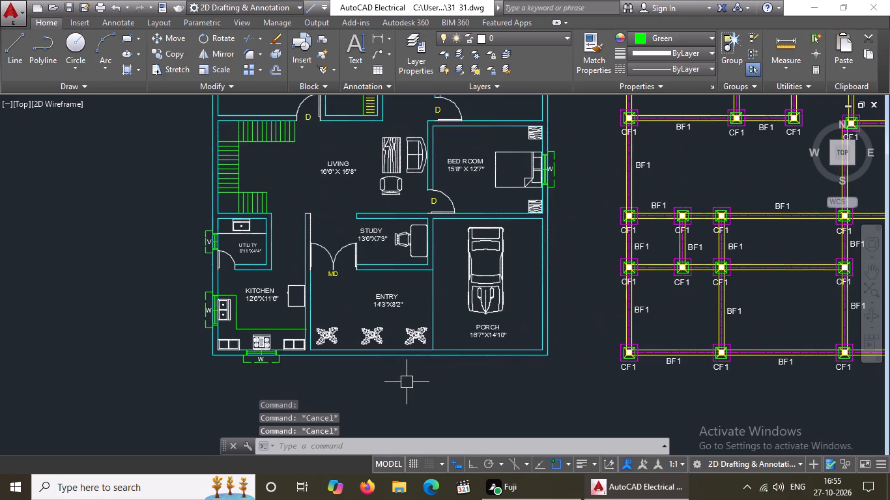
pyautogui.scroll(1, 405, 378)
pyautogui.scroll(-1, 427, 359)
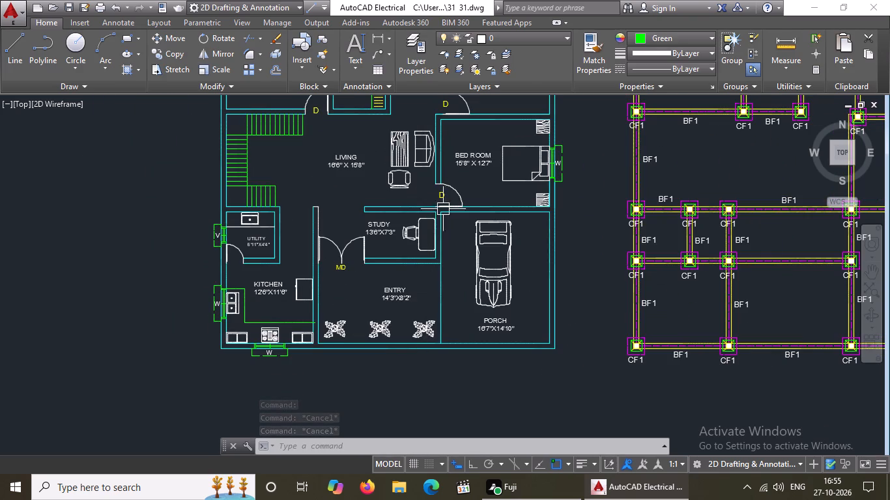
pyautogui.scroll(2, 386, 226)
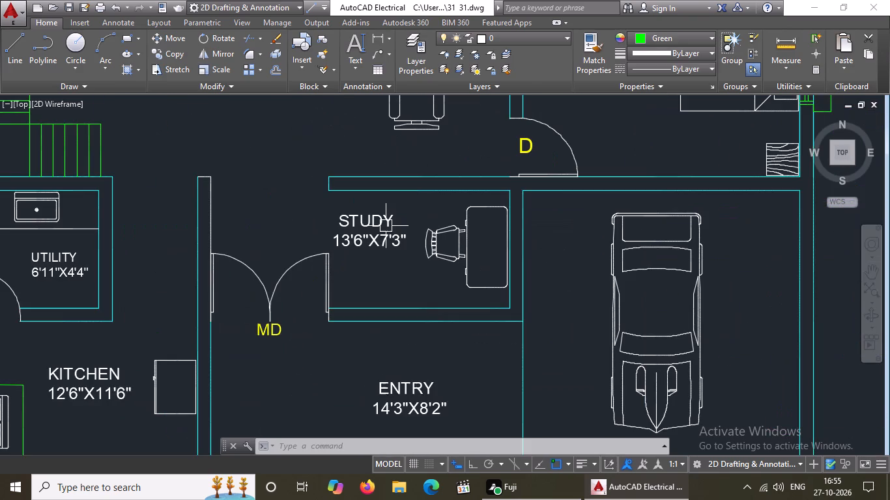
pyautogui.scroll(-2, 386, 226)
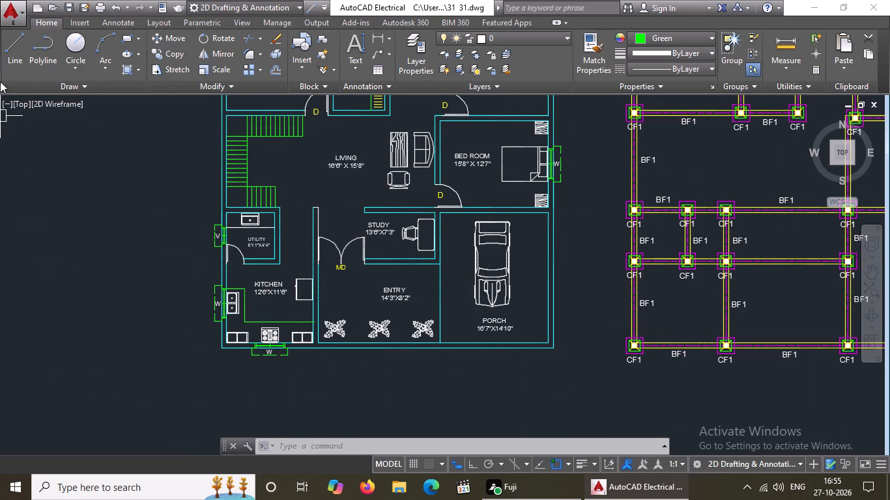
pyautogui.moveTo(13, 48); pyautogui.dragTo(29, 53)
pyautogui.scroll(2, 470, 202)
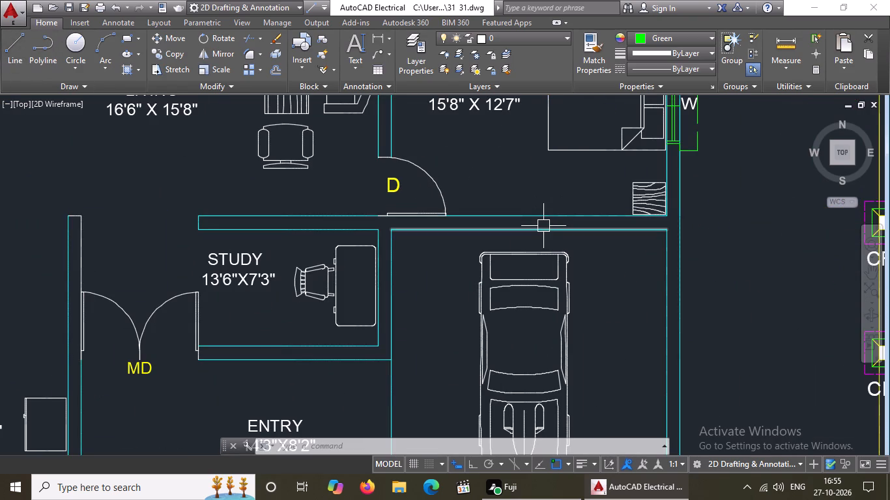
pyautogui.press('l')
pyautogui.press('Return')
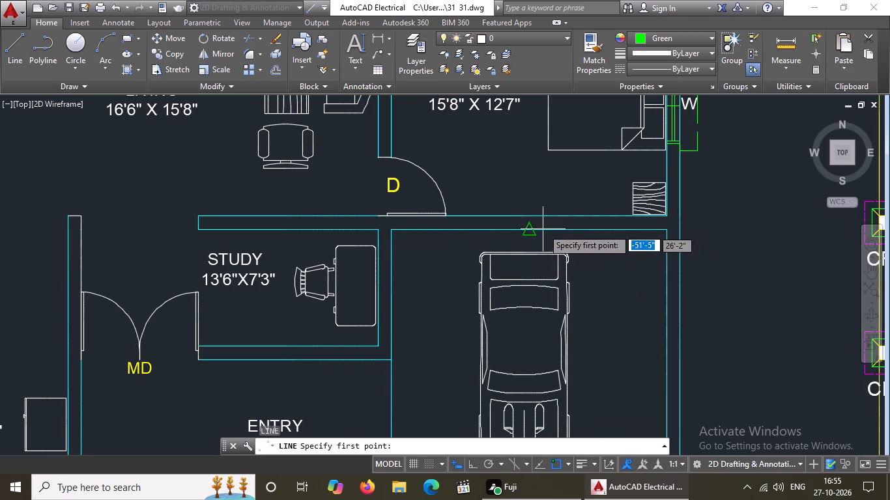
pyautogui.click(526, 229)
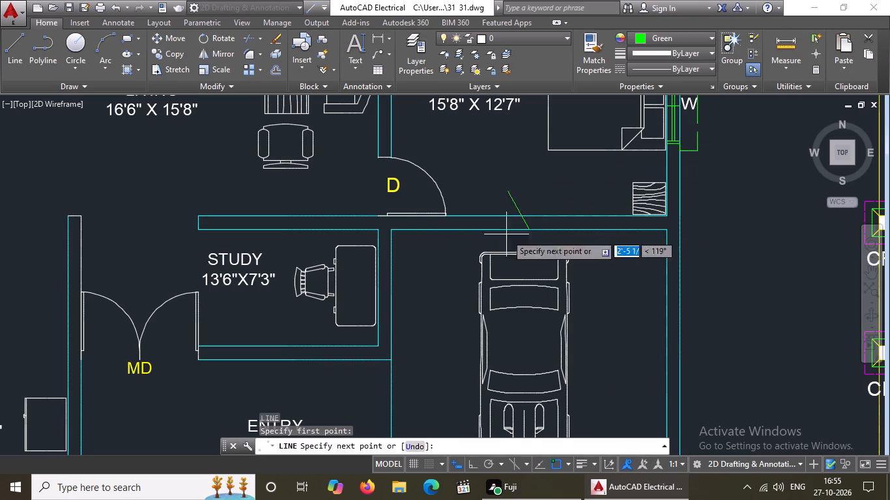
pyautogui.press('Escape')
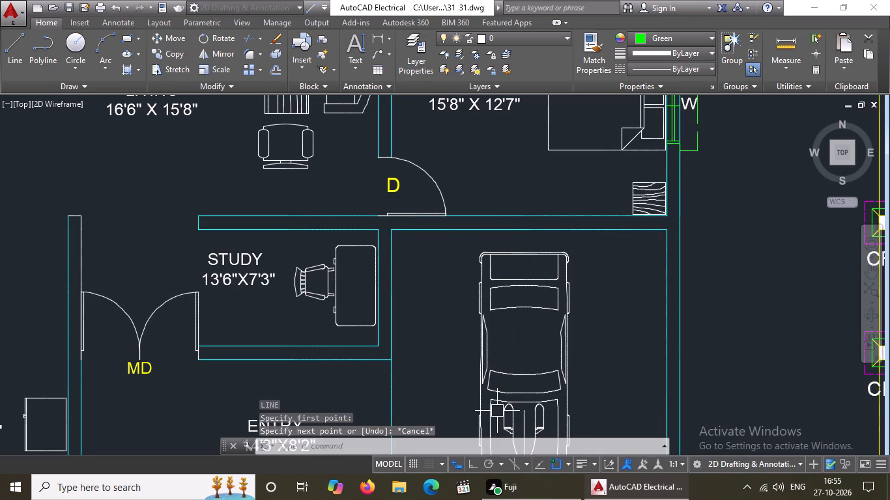
# With Ortho on, draw a 9" vertical line across the wall between porch and bedroom, starting at the midpoint of the porch-side wall line.
pyautogui.click(472, 464)
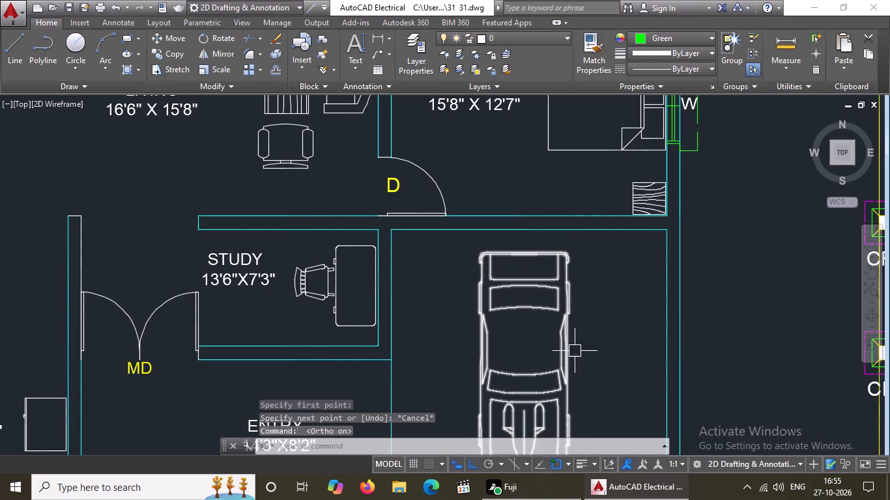
pyautogui.press('l')
pyautogui.press('Return')
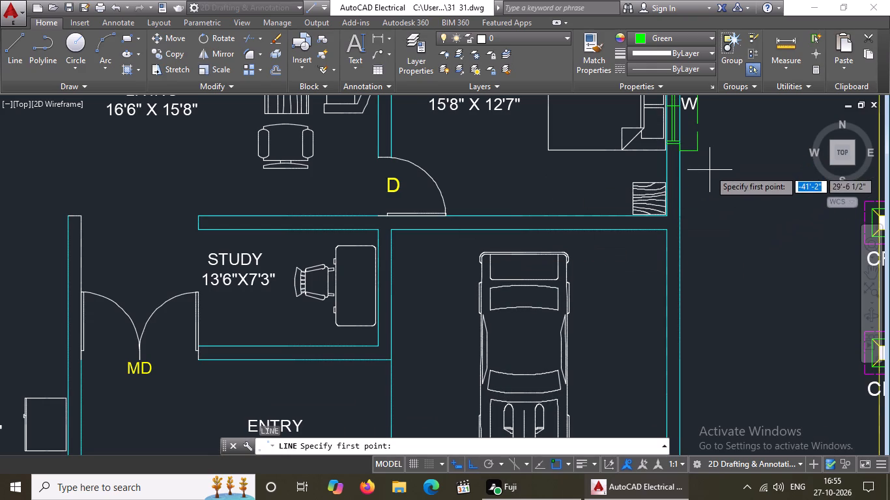
pyautogui.click(535, 229)
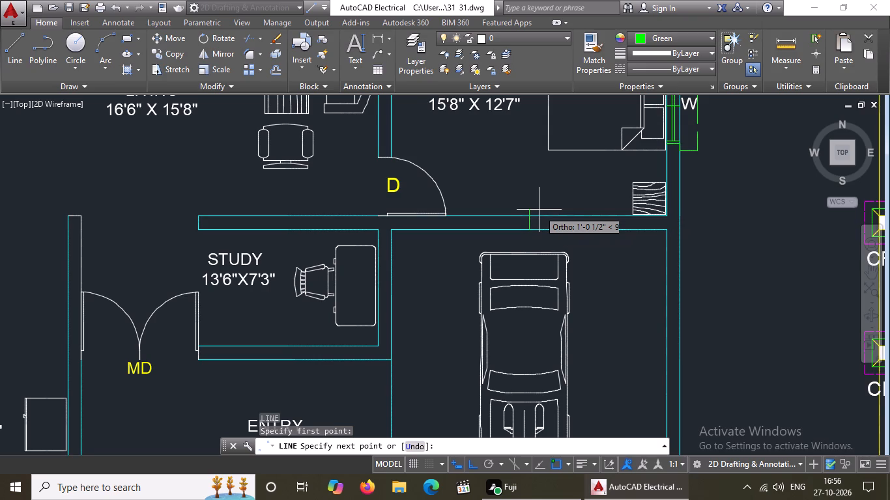
pyautogui.press('9')
pyautogui.hotkey('shift', '"')
pyautogui.press('Return')
pyautogui.press('Return')
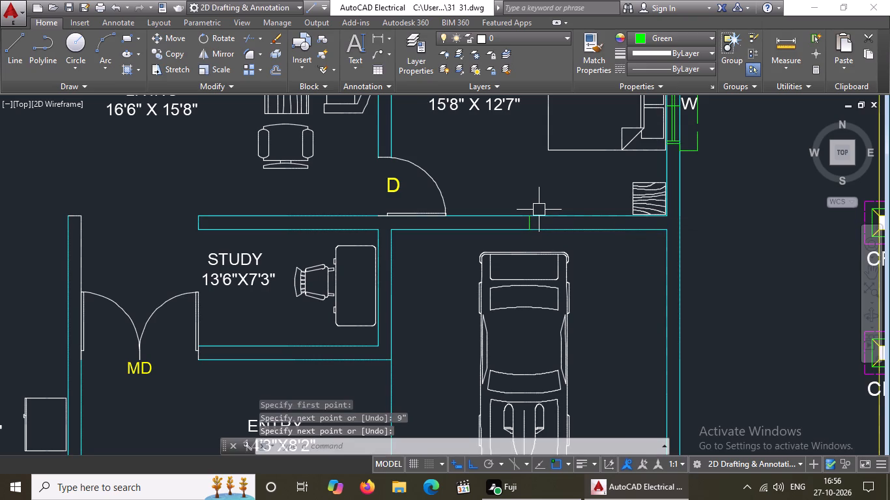
pyautogui.press('Escape')
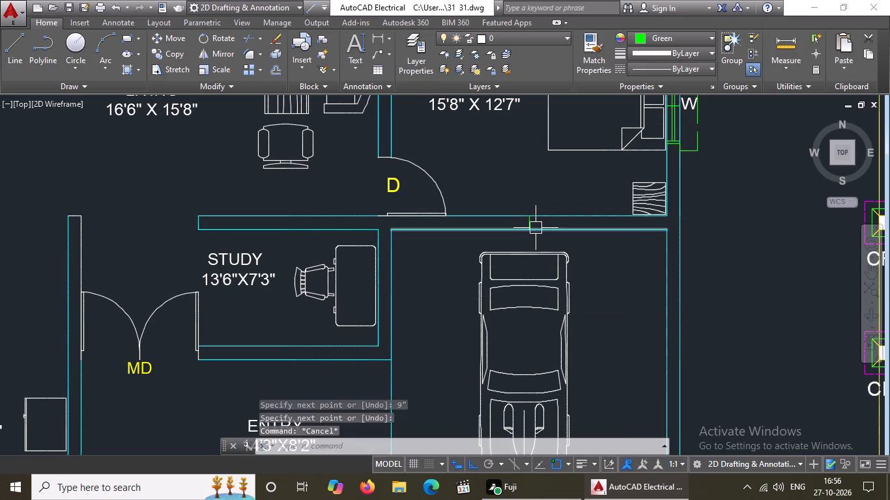
# Offset the 9" line in the wall between bedroom and porch by 2' to both its east and west sides.
pyautogui.press('o')
pyautogui.press('Return')
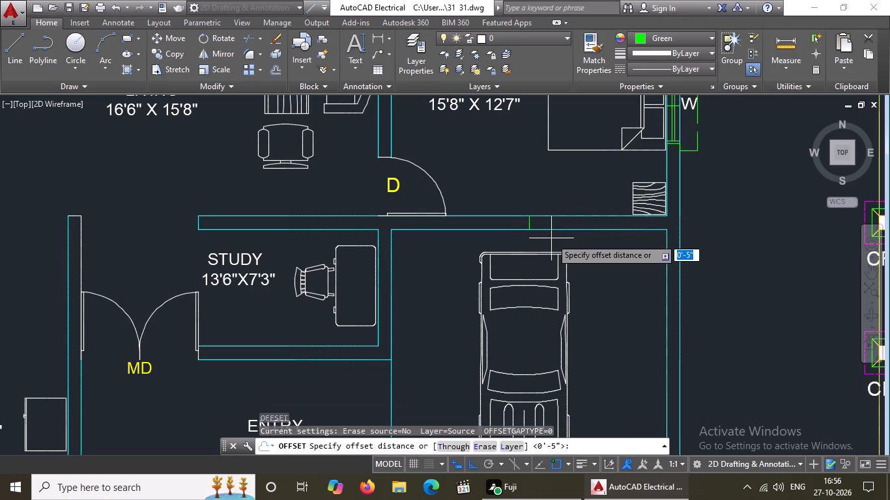
pyautogui.write("2'")
pyautogui.press('Return')
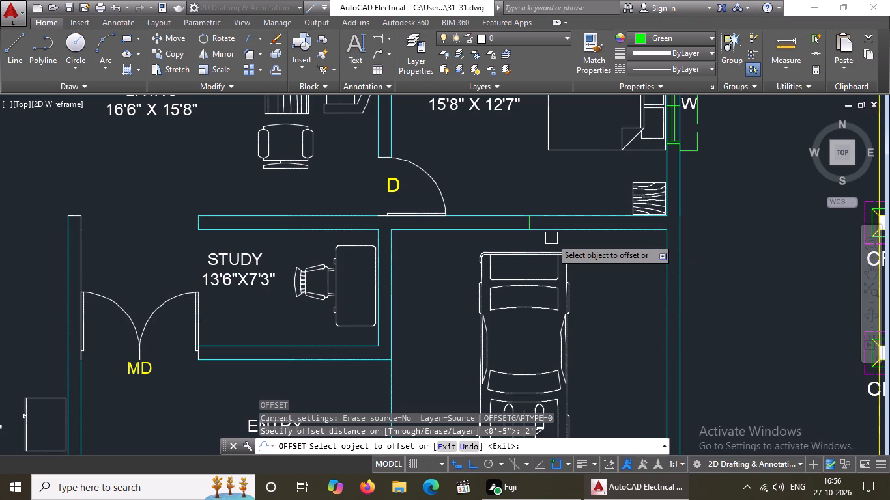
pyautogui.scroll(3, 548, 227)
pyautogui.moveTo(465, 210); pyautogui.dragTo(507, 206)
pyautogui.click(574, 212)
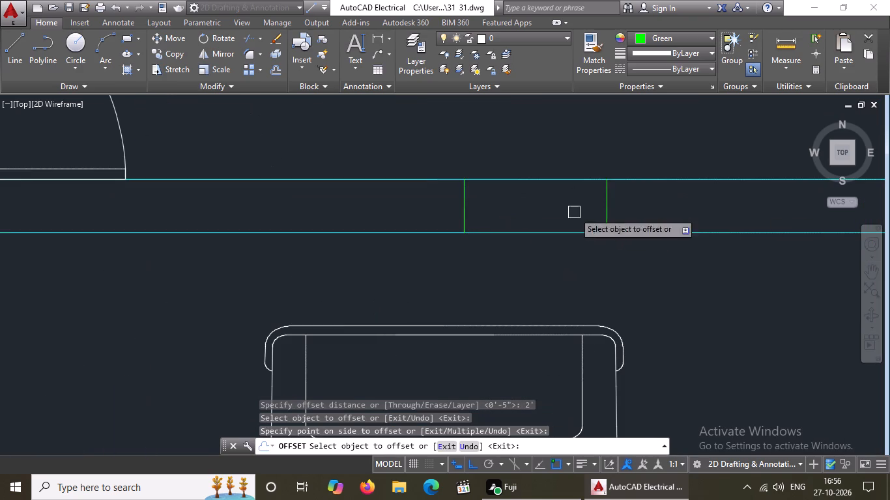
pyautogui.moveTo(461, 206); pyautogui.dragTo(444, 216)
pyautogui.moveTo(318, 238); pyautogui.dragTo(332, 232)
pyautogui.scroll(-2, 431, 209)
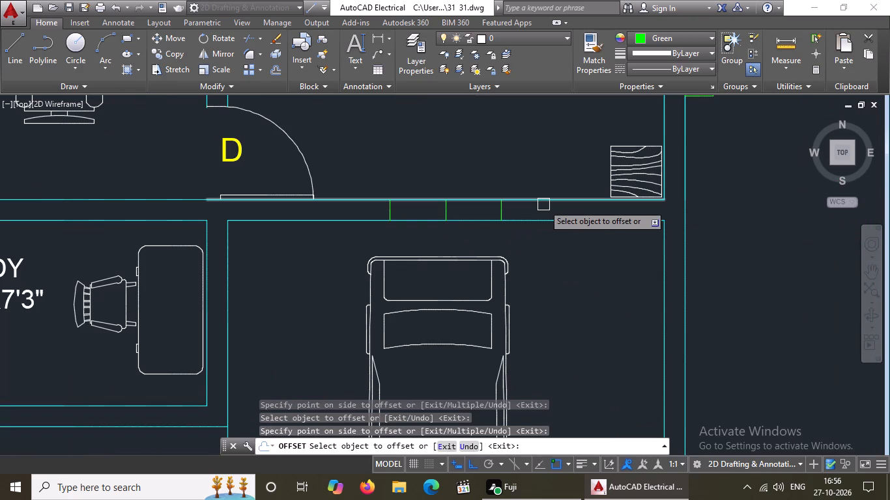
pyautogui.press('Escape')
# Offset the two outer vertical lines of the window opening 2" outward, one to the east and one to the west.
pyautogui.press('o')
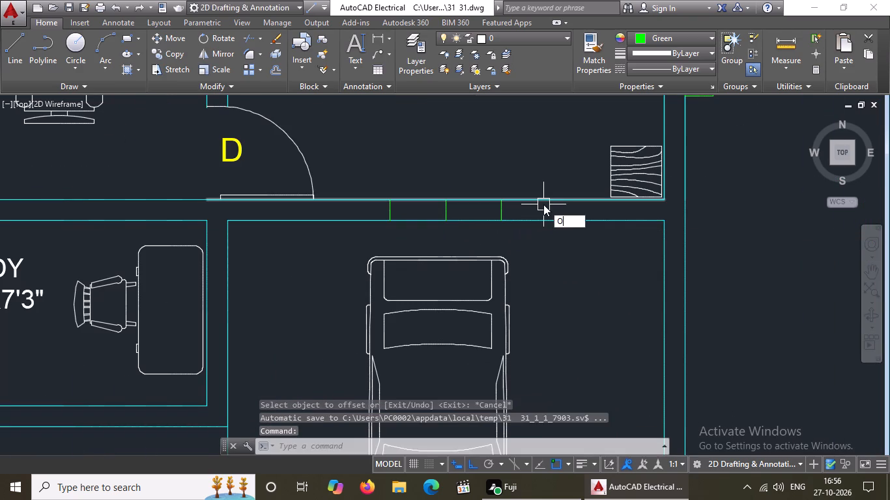
pyautogui.press('Return')
pyautogui.press('2')
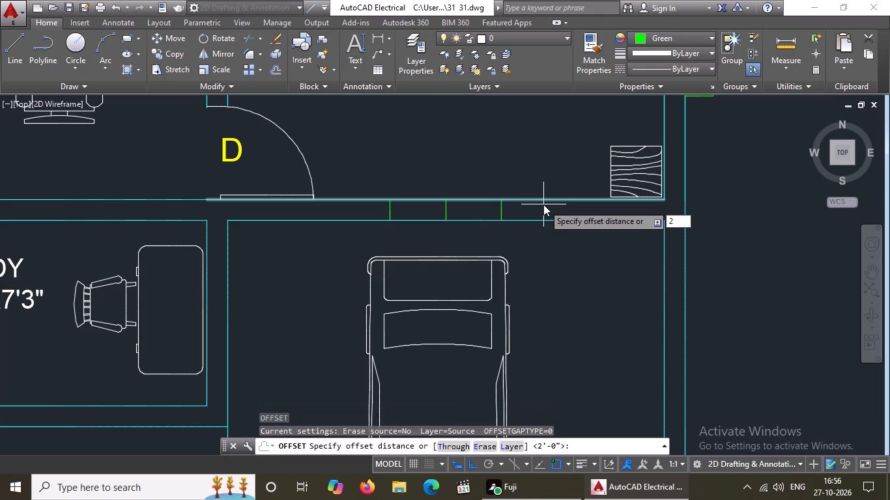
pyautogui.hotkey('shift', '"')
pyautogui.press('Return')
pyautogui.moveTo(500, 213); pyautogui.dragTo(528, 204)
pyautogui.click(539, 202)
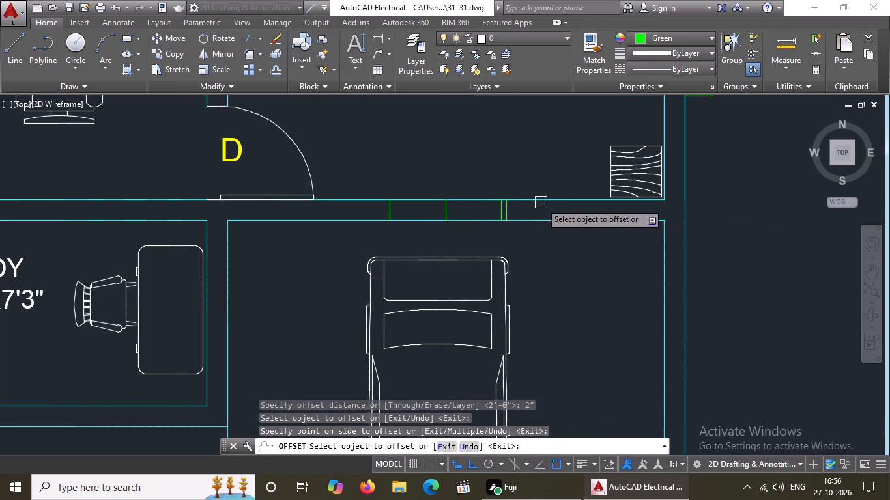
pyautogui.click(387, 208)
pyautogui.click(349, 216)
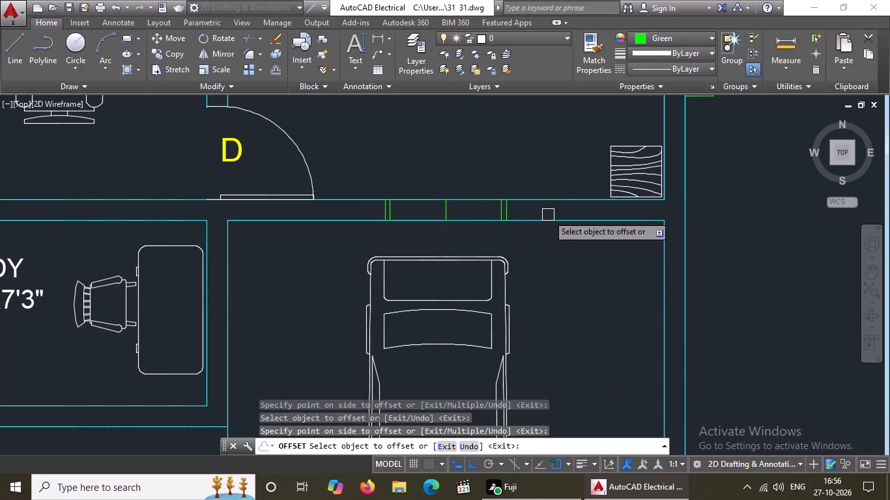
pyautogui.press('Escape')
# Draw a 4' horizontal line through the window opening between the midpoints of the two inner jamb lines.
pyautogui.press('l')
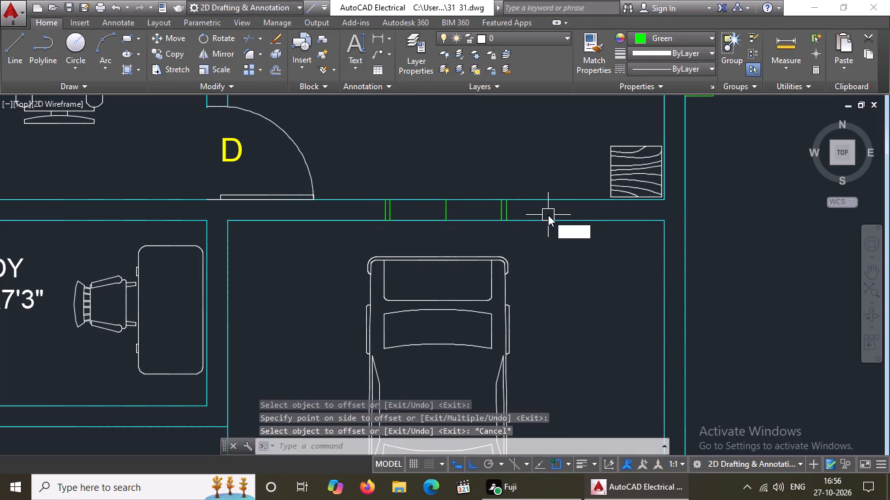
pyautogui.press('Return')
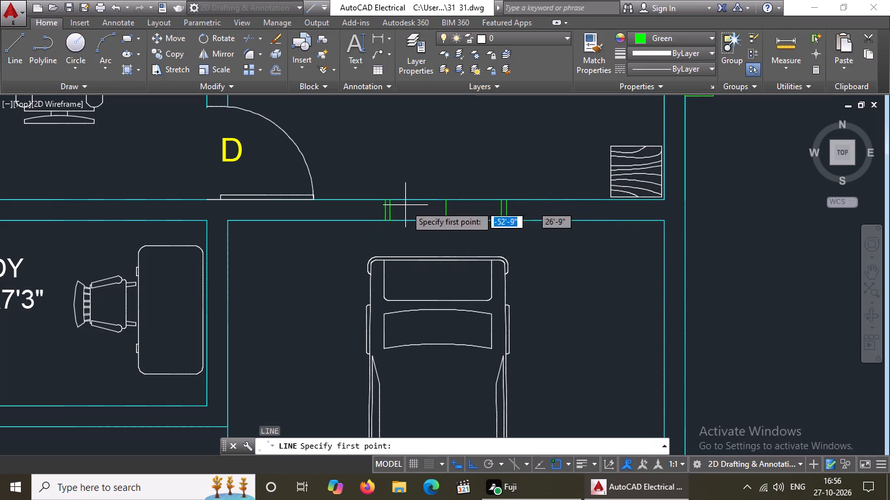
pyautogui.scroll(2, 364, 236)
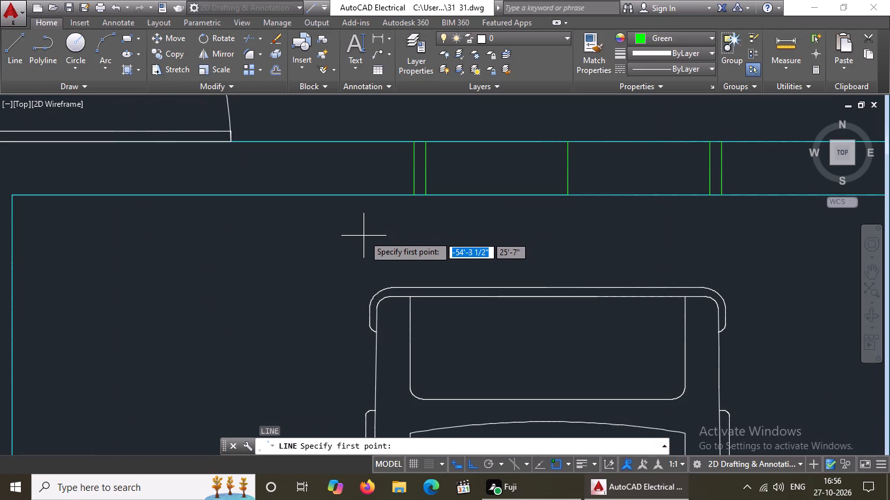
pyautogui.click(424, 170)
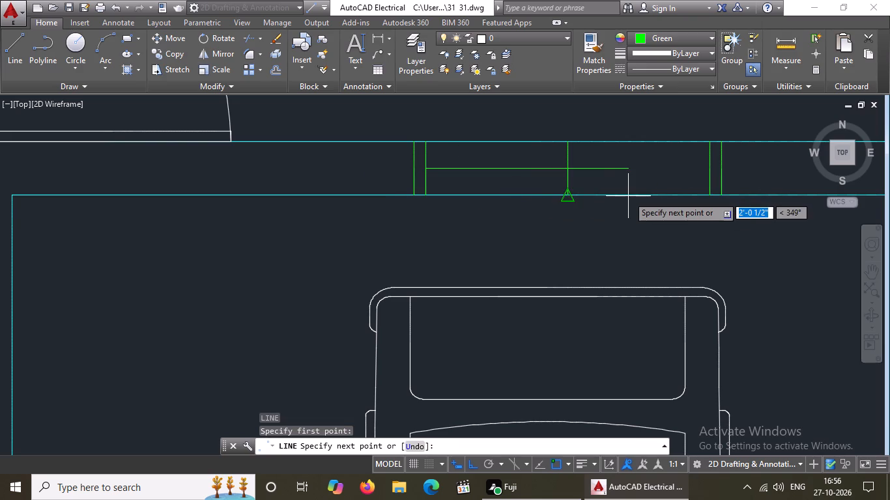
pyautogui.scroll(-2, 628, 196)
pyautogui.scroll(2, 668, 187)
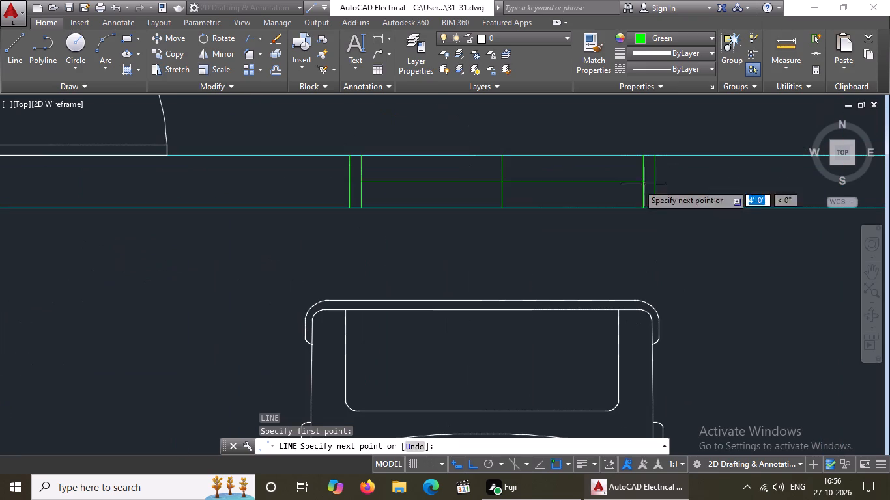
pyautogui.click(641, 184)
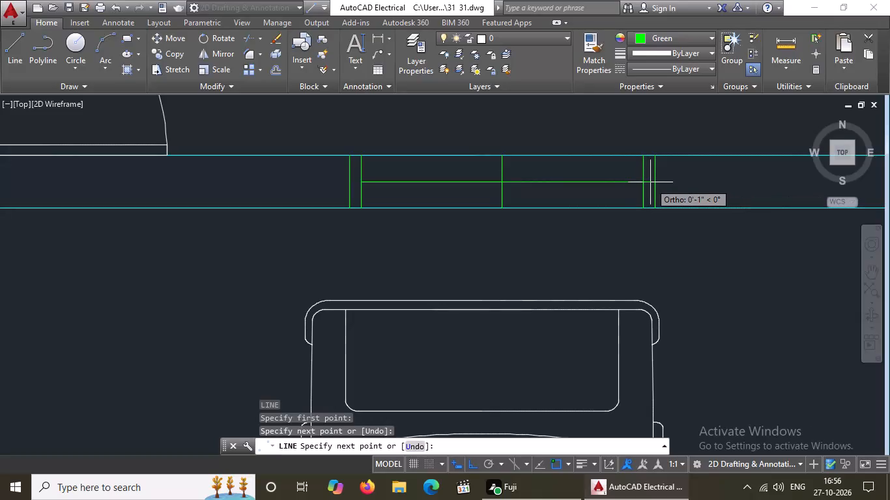
pyautogui.press('Return')
pyautogui.scroll(-3, 642, 185)
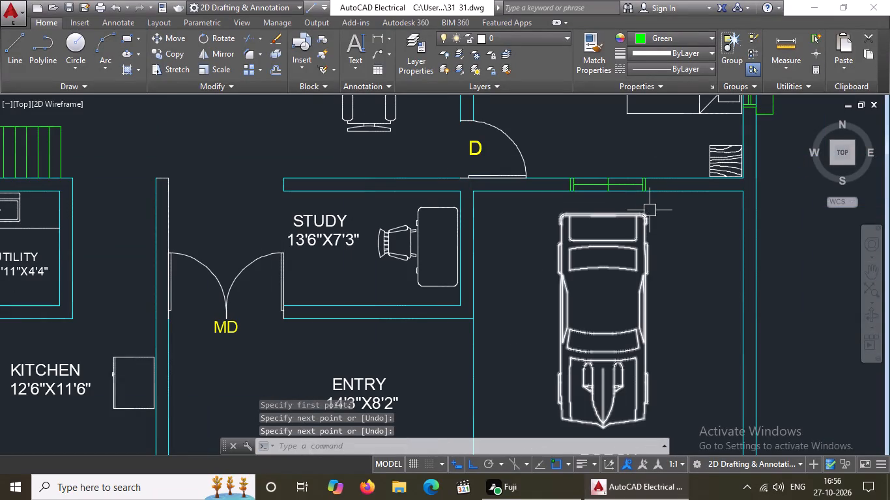
pyautogui.press('Escape')
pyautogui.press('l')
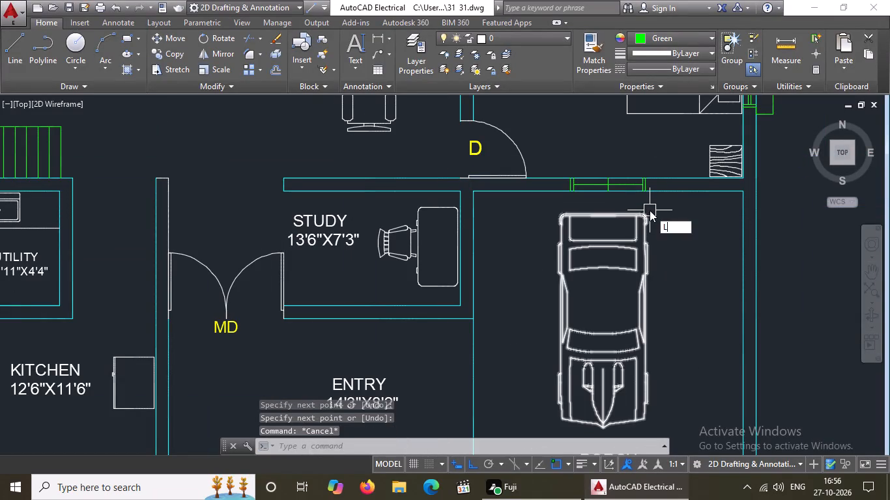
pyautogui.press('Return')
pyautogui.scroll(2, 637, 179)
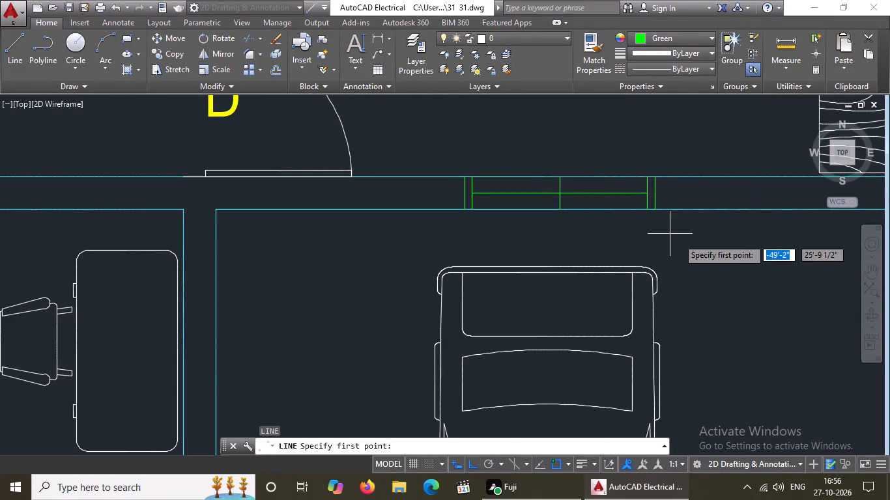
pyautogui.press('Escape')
# Offset the window's horizontal centre line 1" to both its north and south sides.
pyautogui.press('o')
pyautogui.press('Return')
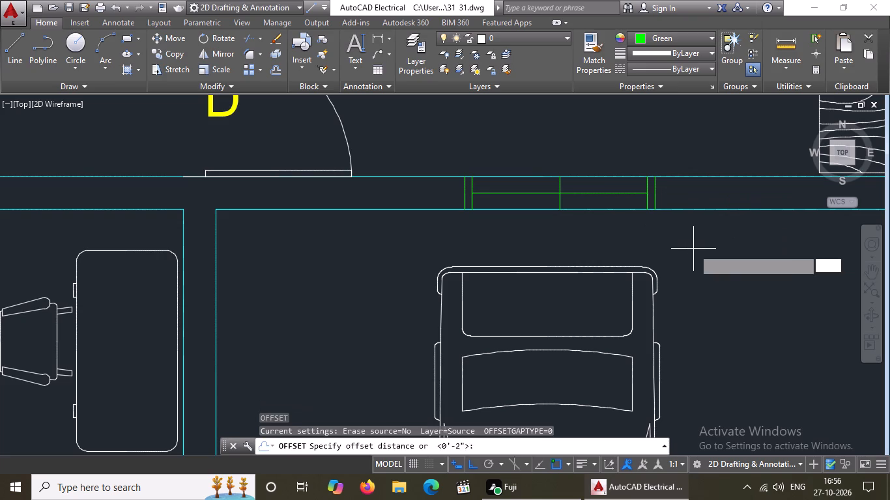
pyautogui.write('1"')
pyautogui.press('Return')
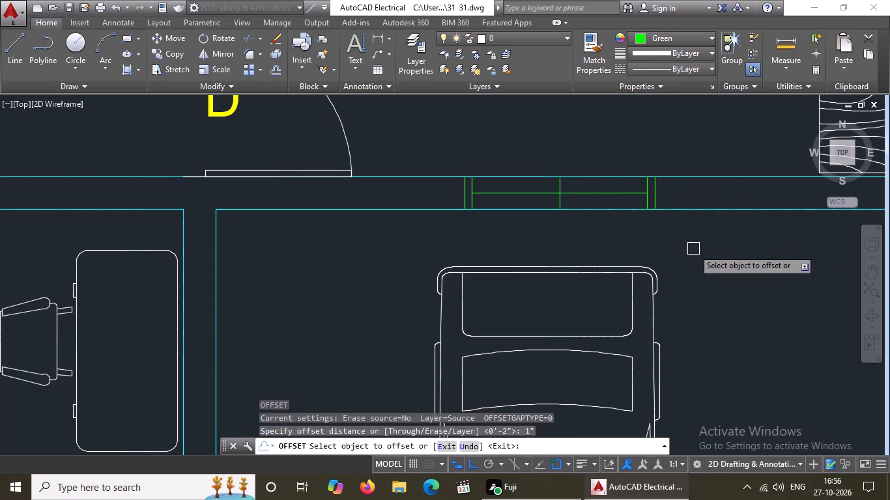
pyautogui.scroll(3, 646, 274)
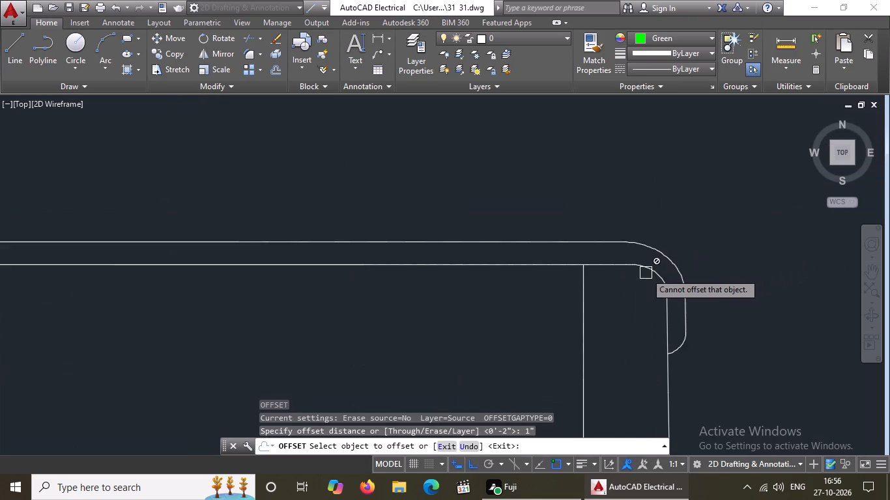
pyautogui.scroll(-3, 653, 271)
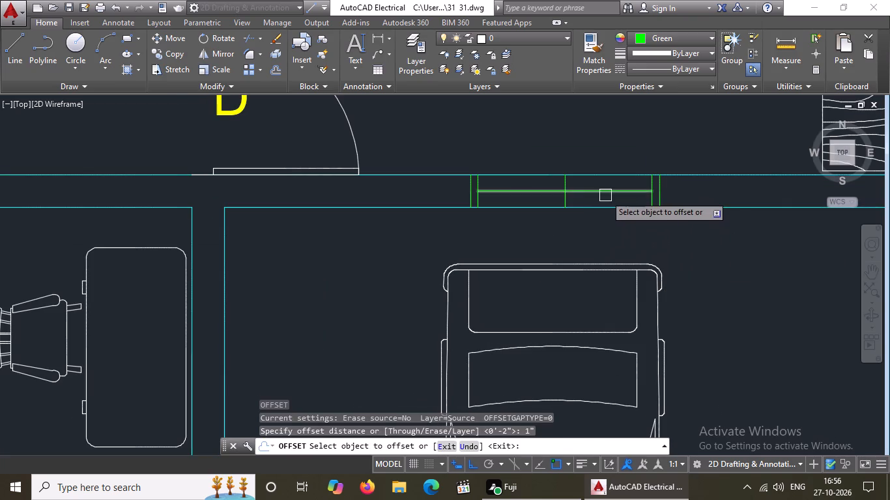
pyautogui.click(606, 193)
pyautogui.click(608, 182)
pyautogui.click(603, 193)
pyautogui.click(602, 206)
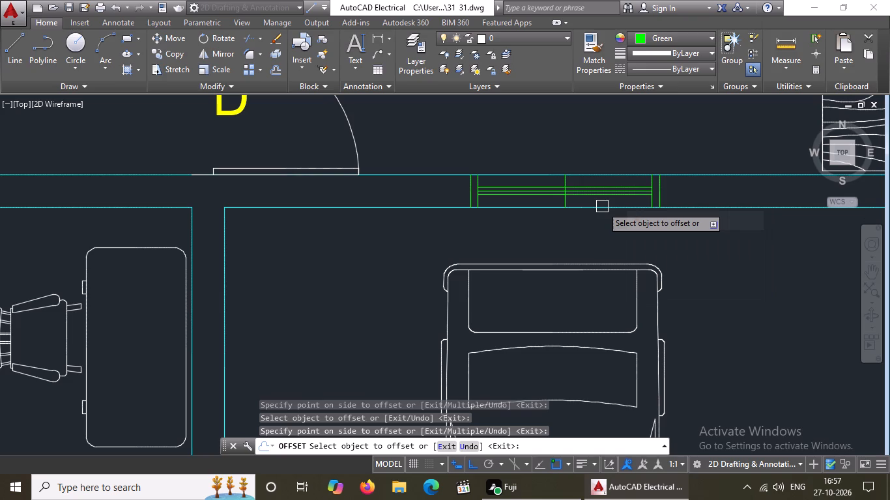
pyautogui.press('Escape')
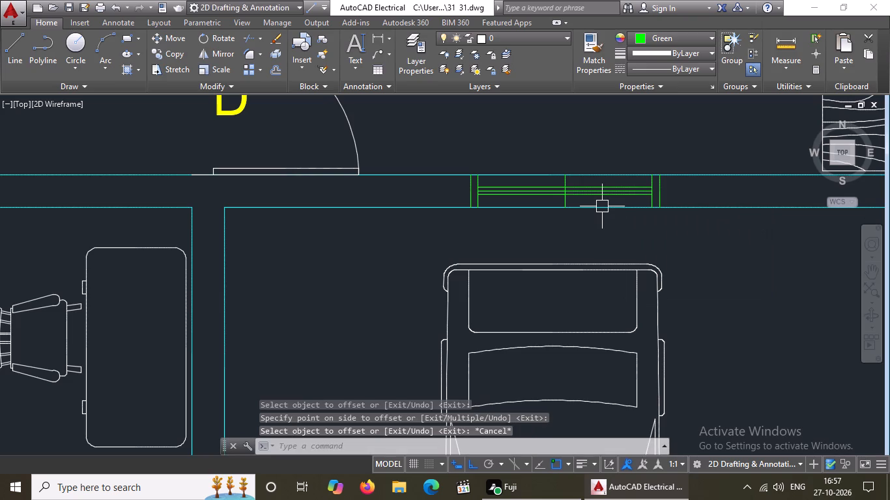
# Delete the middle one of the window's three horizontal lines.
pyautogui.scroll(2, 615, 179)
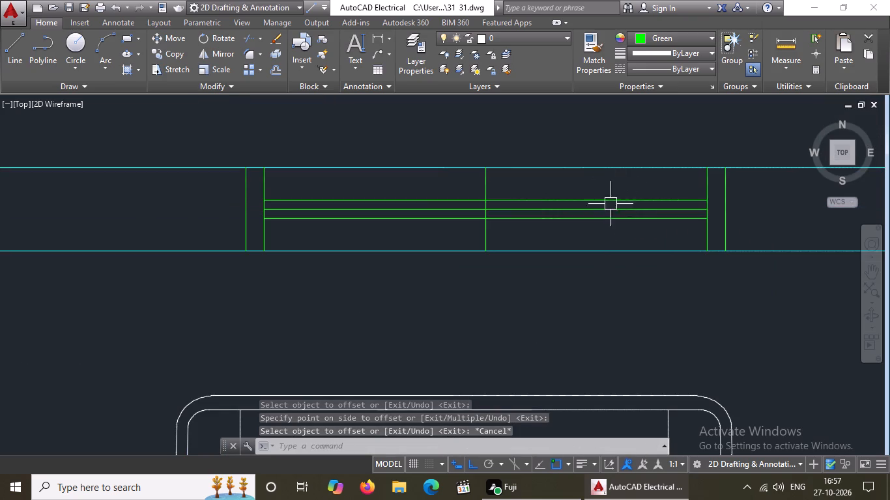
pyautogui.scroll(2, 612, 213)
pyautogui.click(612, 204)
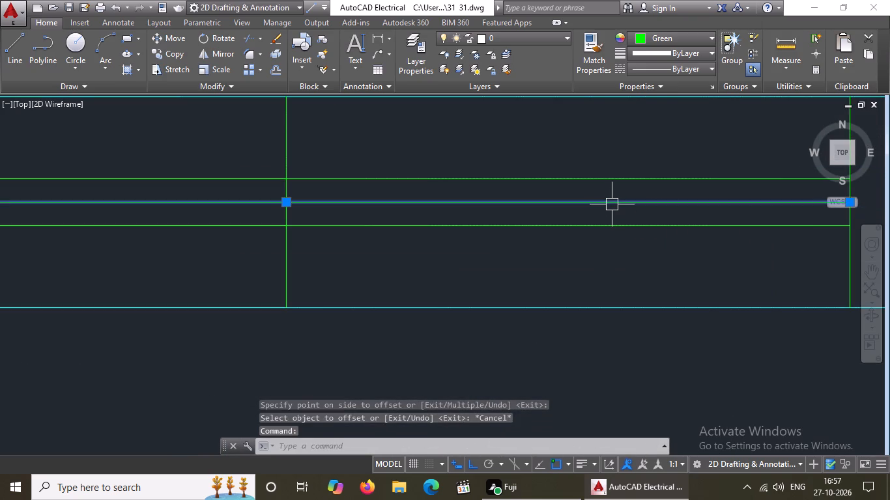
pyautogui.press('Delete')
# Draw a line from the window's south-east corner 5" east along the wall face and 1' south into the porch.
pyautogui.scroll(-2, 612, 203)
pyautogui.scroll(-3, 647, 285)
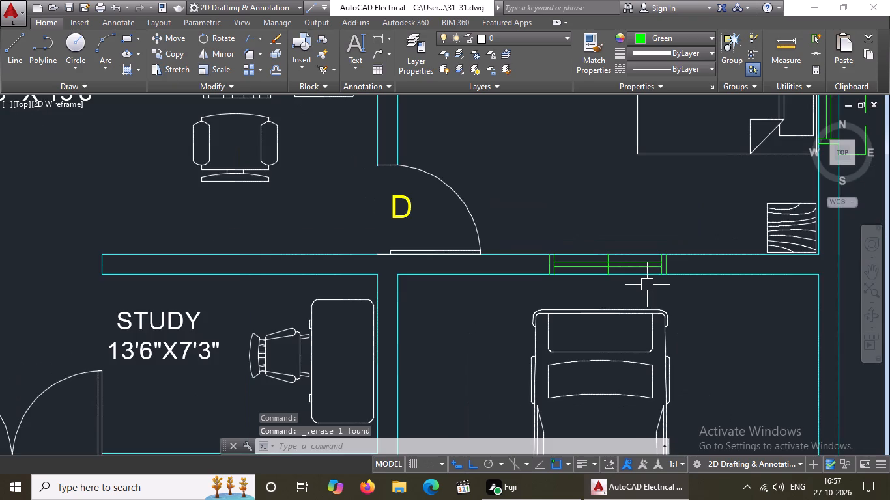
pyautogui.press('l')
pyautogui.press('Return')
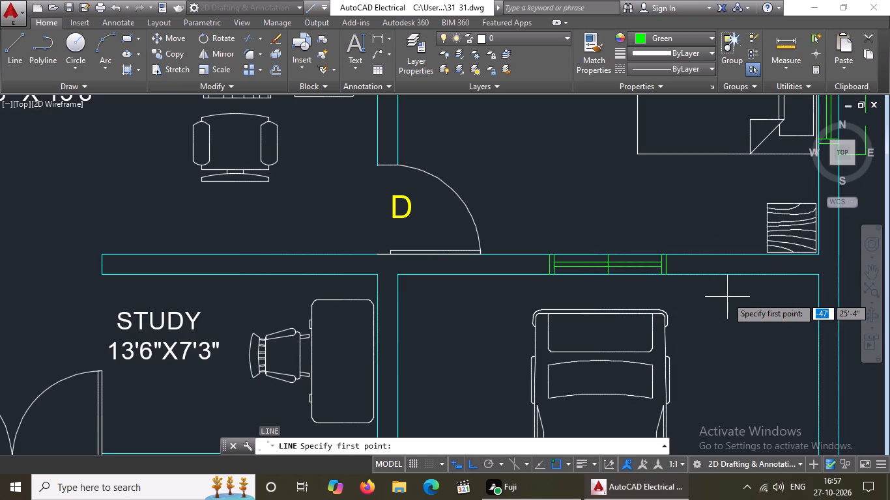
pyautogui.scroll(3, 672, 282)
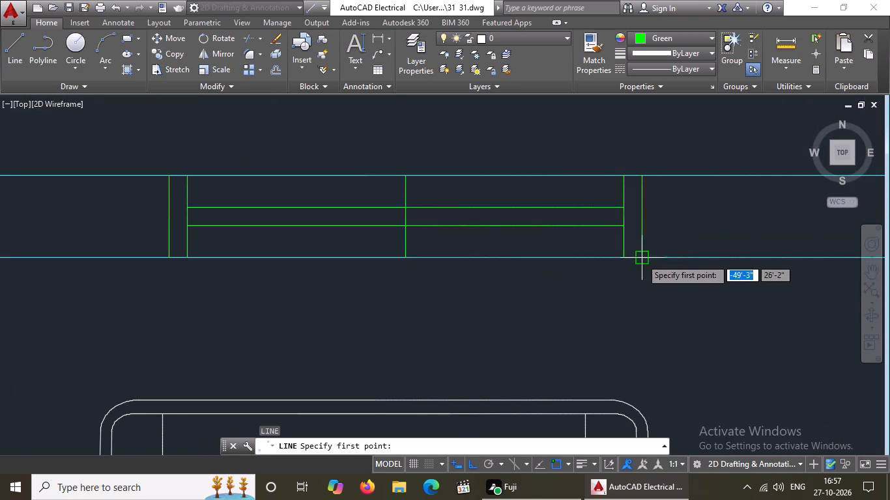
pyautogui.moveTo(639, 257); pyautogui.dragTo(656, 252)
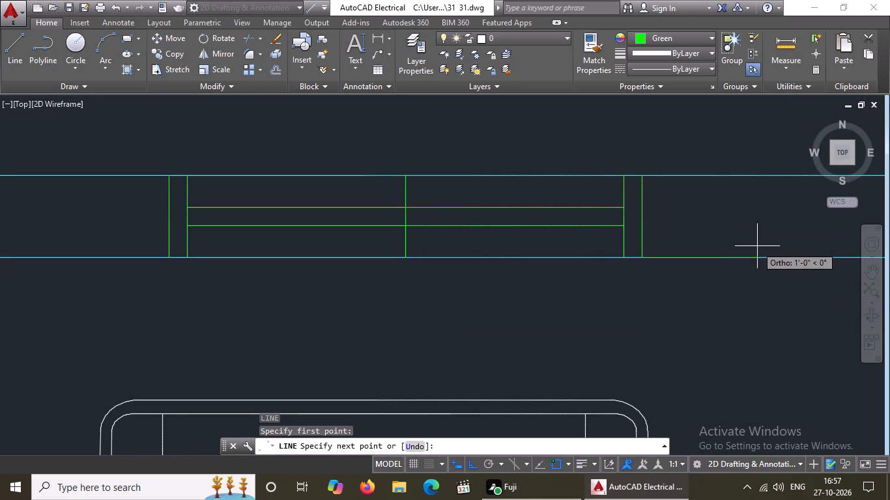
pyautogui.press('5')
pyautogui.hotkey('shift', '"')
pyautogui.press('Return')
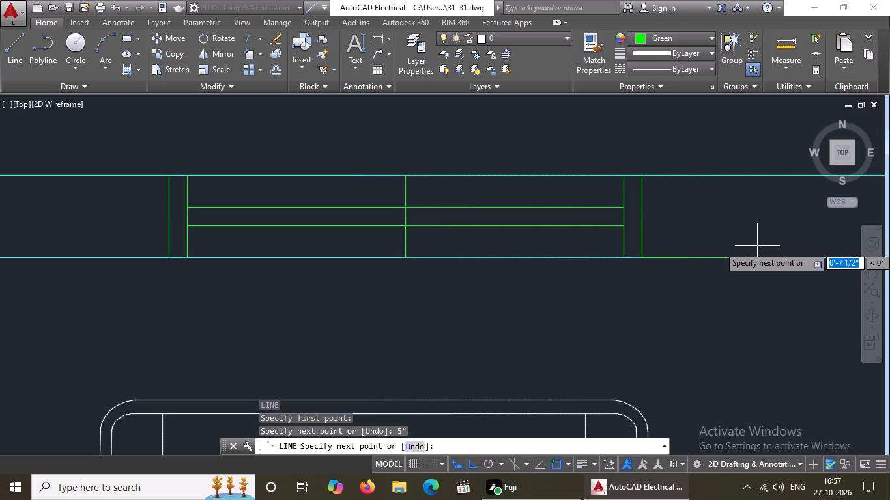
pyautogui.write("1'")
pyautogui.press('Return')
pyautogui.press('Return')
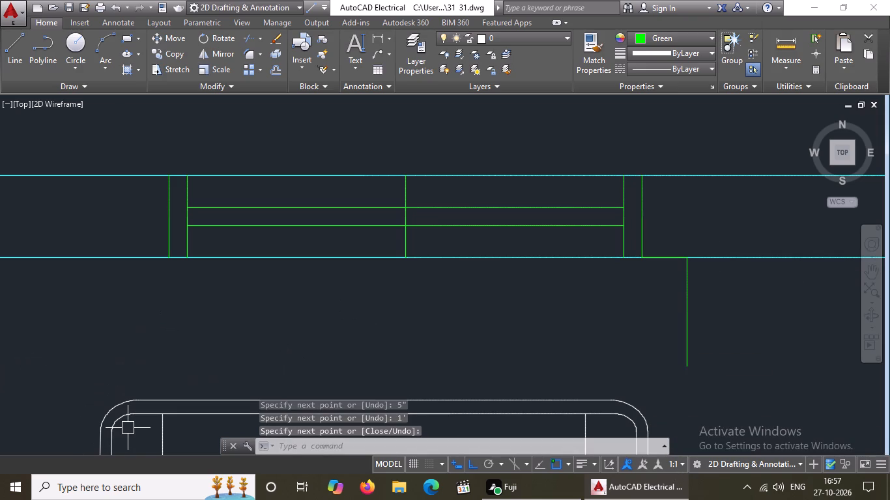
# Draw the sunshade line from the window's south-west corner 5" west, 1' south, and across to the south end of the east sunshade line.
pyautogui.press('l')
pyautogui.press('Return')
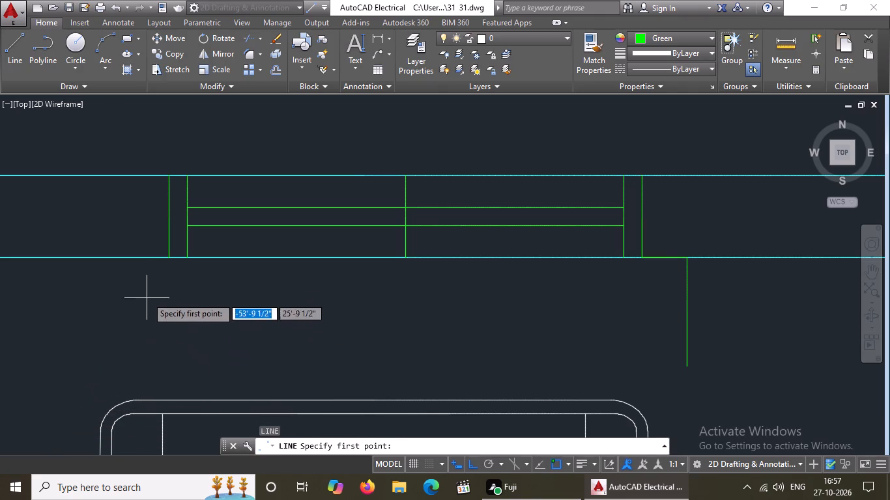
pyautogui.click(169, 258)
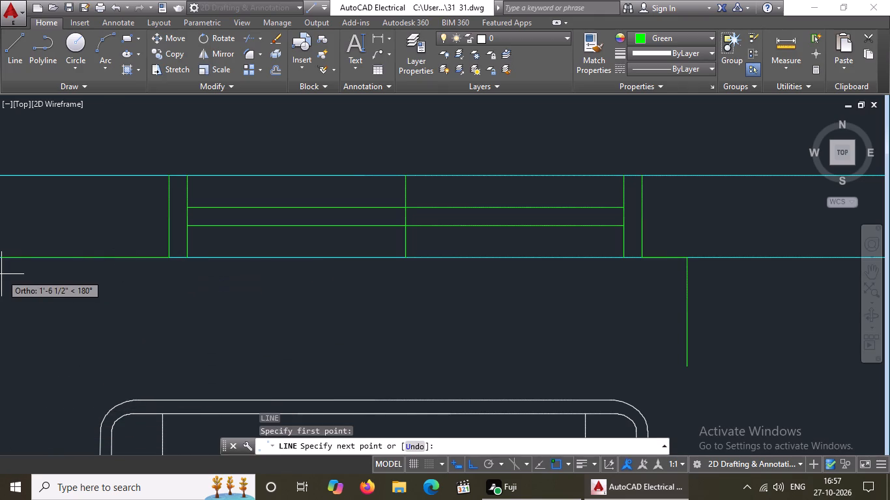
pyautogui.press('5')
pyautogui.hotkey('shift', '"')
pyautogui.press('Return')
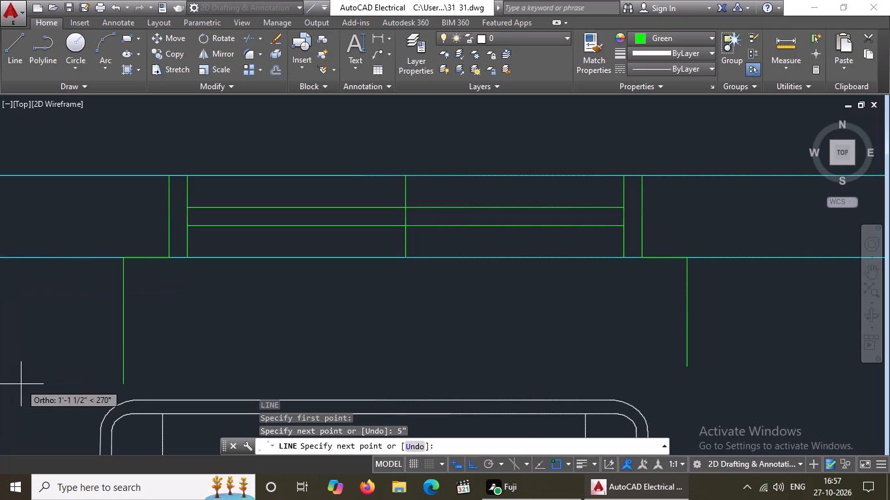
pyautogui.write("1'")
pyautogui.press('Return')
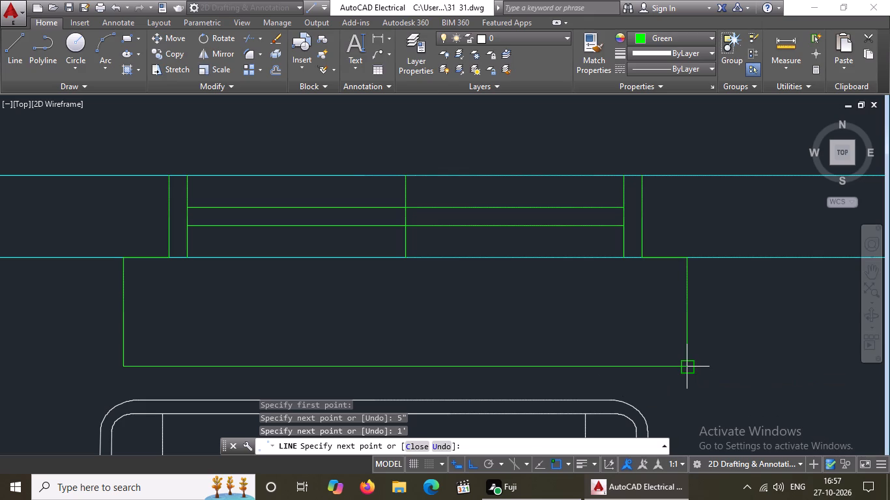
pyautogui.moveTo(688, 367); pyautogui.dragTo(739, 359)
pyautogui.press('Escape')
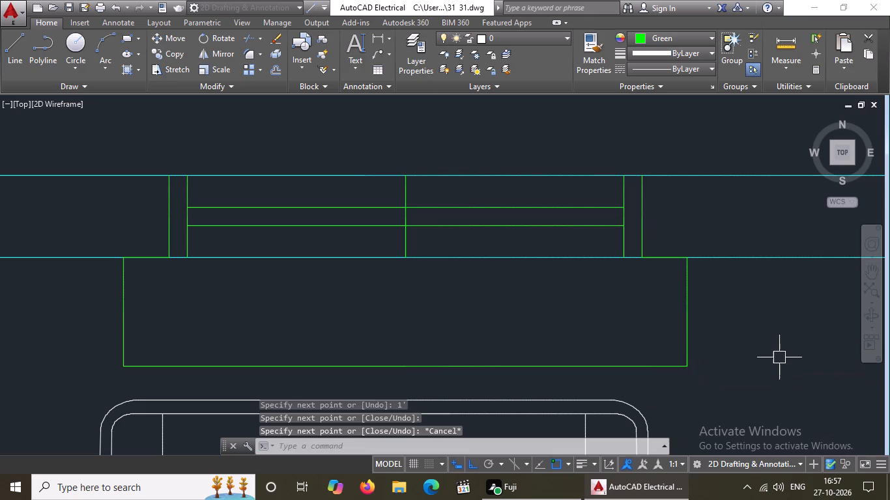
# Change the five sunshade outline lines of the bedroom–porch window to the dashed ACAD_ISO02 linetype.
pyautogui.scroll(-5, 782, 359)
pyautogui.moveTo(772, 371); pyautogui.dragTo(743, 313, button='middle')
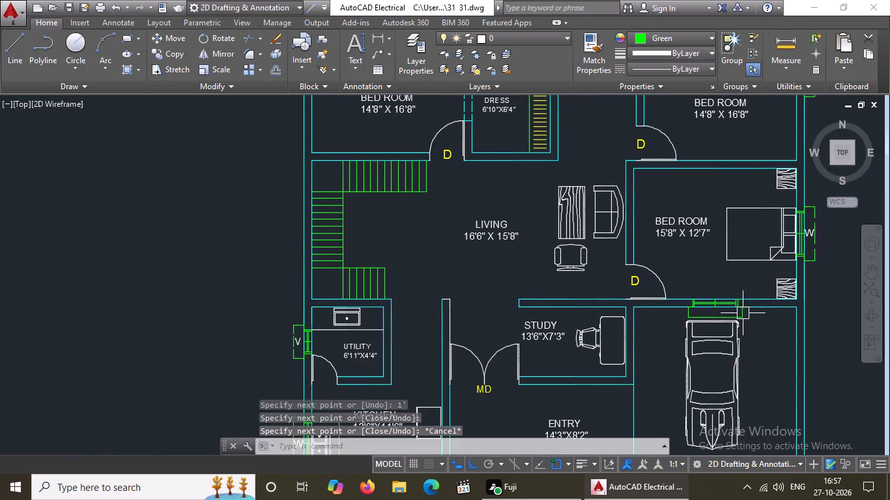
pyautogui.scroll(4, 740, 317)
pyautogui.click(367, 249)
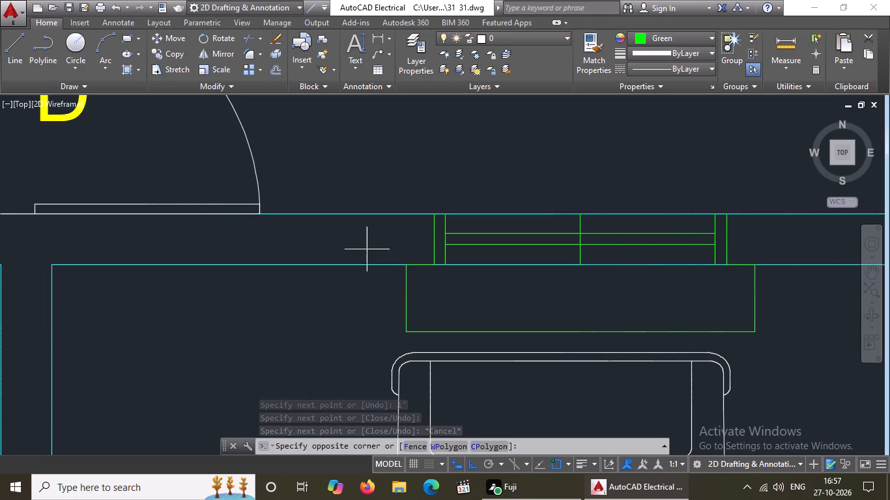
pyautogui.click(812, 348)
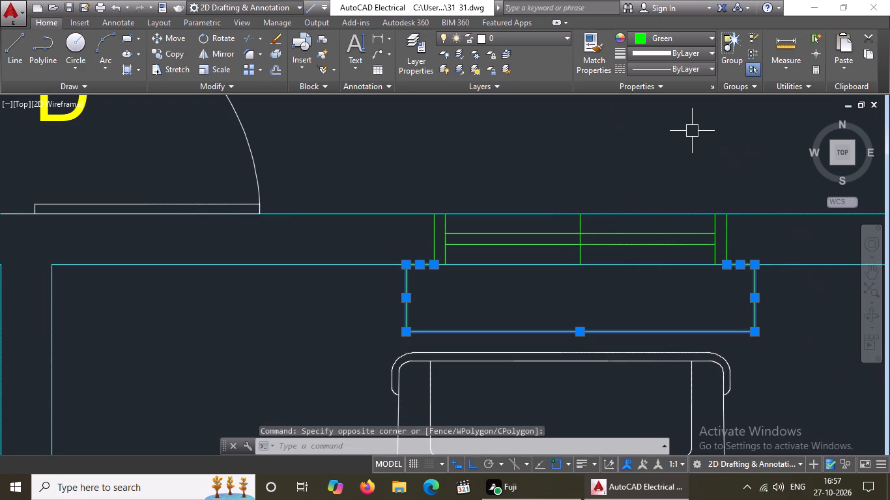
pyautogui.click(689, 35)
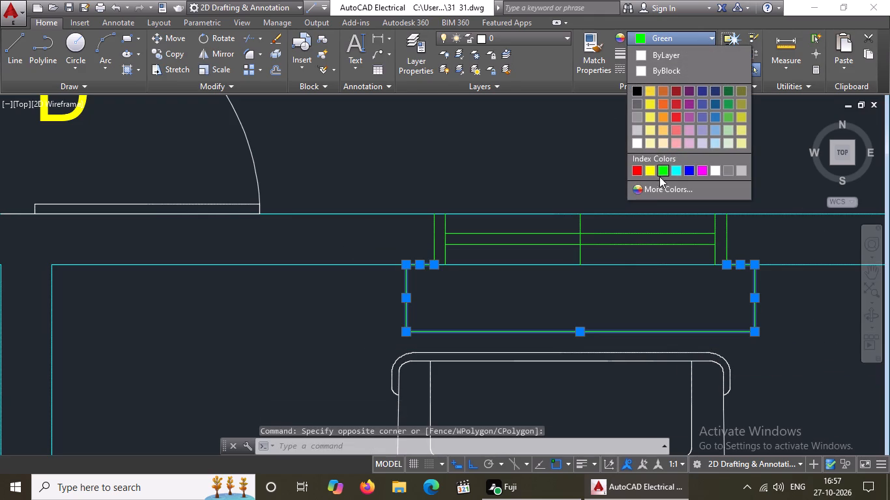
pyautogui.click(596, 130)
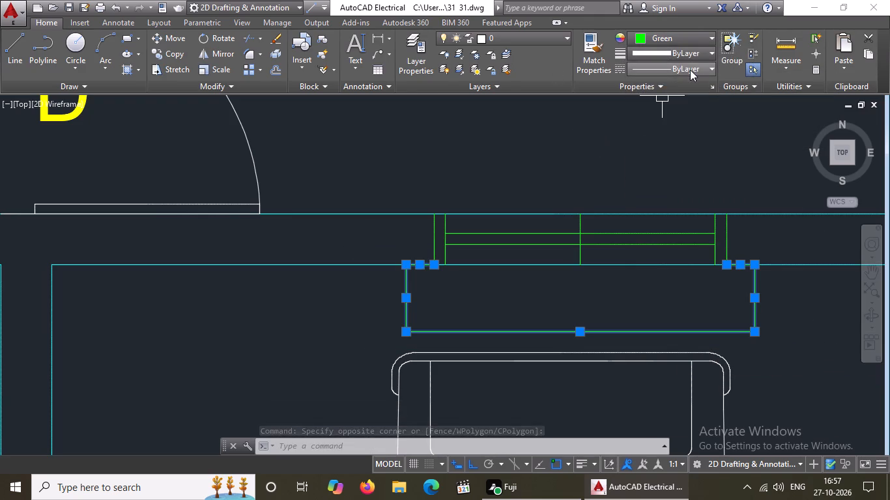
pyautogui.click(690, 69)
pyautogui.click(683, 117)
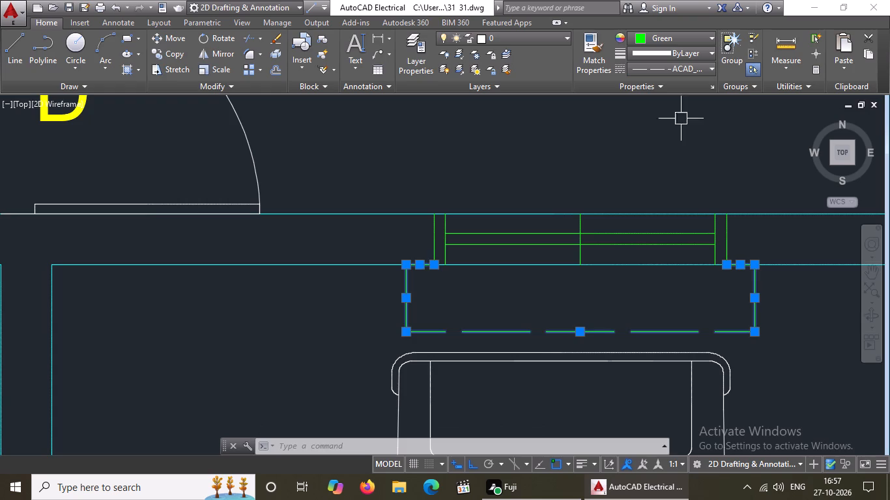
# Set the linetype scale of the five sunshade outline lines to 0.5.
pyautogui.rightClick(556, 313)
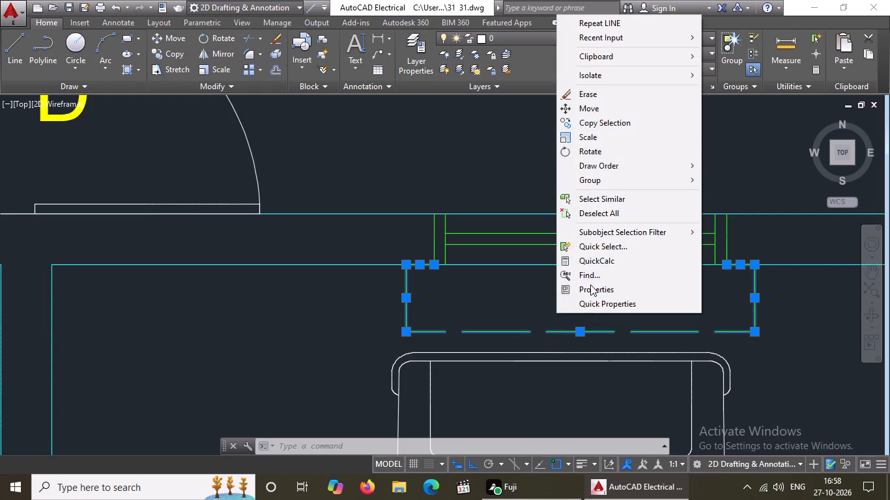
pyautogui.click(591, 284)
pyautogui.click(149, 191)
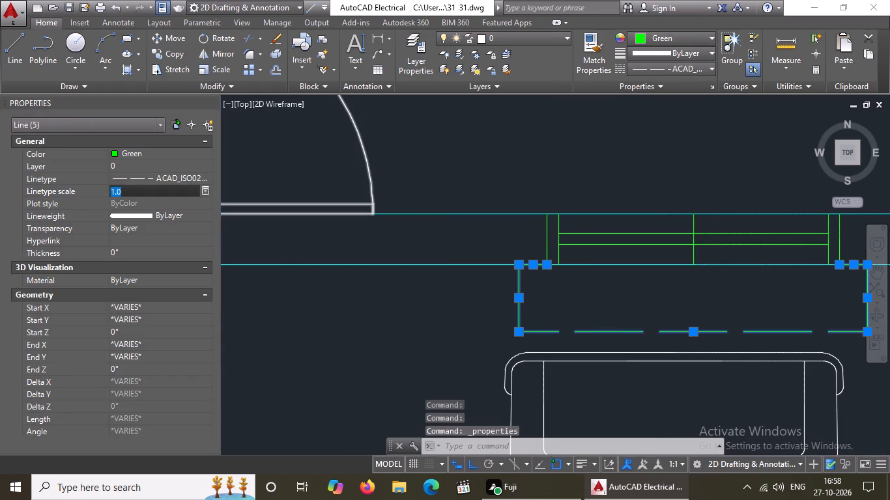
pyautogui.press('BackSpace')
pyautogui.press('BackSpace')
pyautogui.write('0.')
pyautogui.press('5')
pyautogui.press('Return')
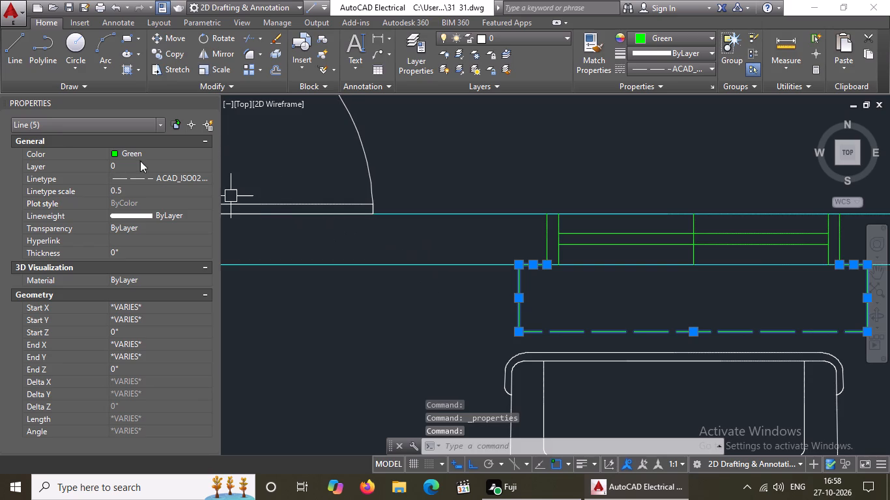
# Set the linetype scale of the five sunshade outline lines to 2 and clear the selection.
pyautogui.click(138, 189)
pyautogui.press('BackSpace')
pyautogui.press('BackSpace')
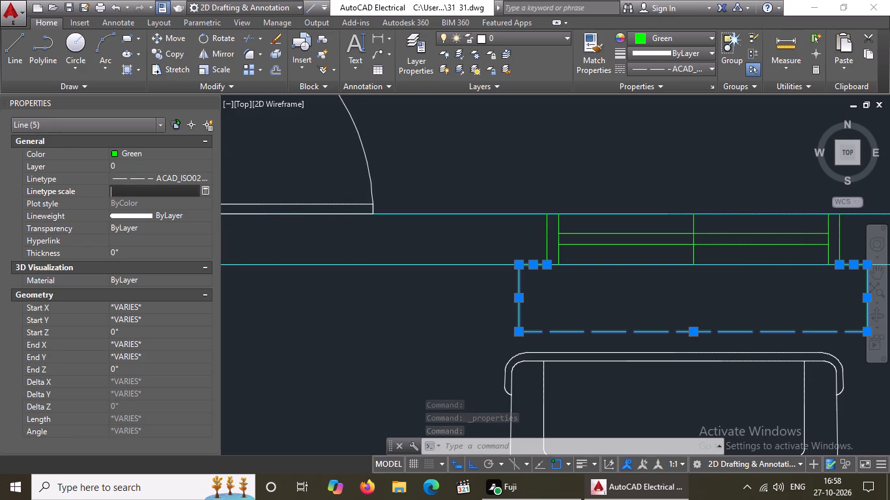
pyautogui.press('2')
pyautogui.press('Return')
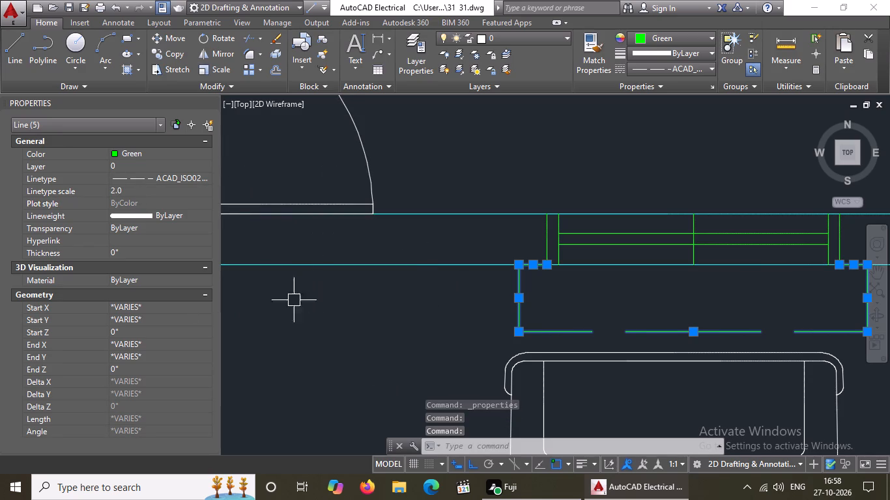
pyautogui.click(208, 99)
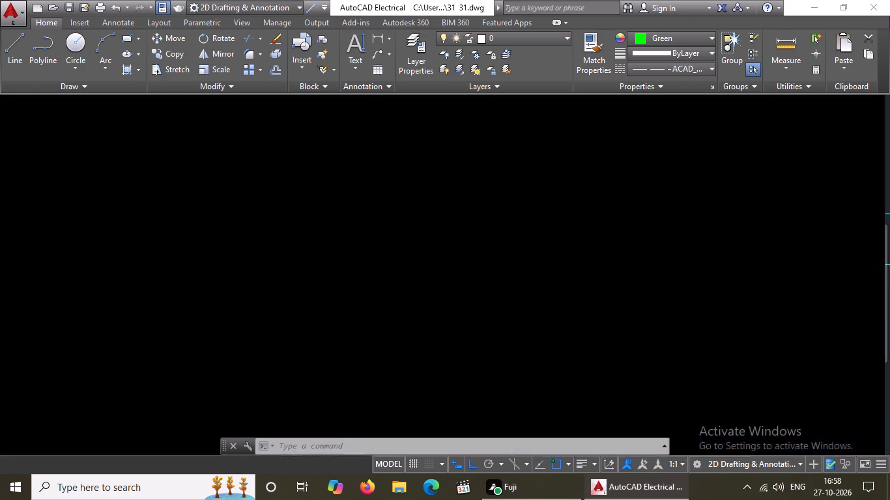
pyautogui.scroll(-3, 445, 236)
pyautogui.press('Escape')
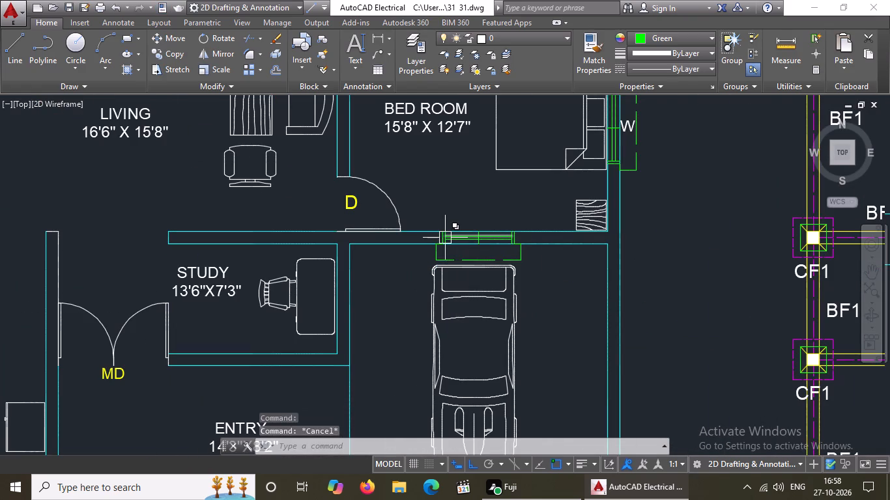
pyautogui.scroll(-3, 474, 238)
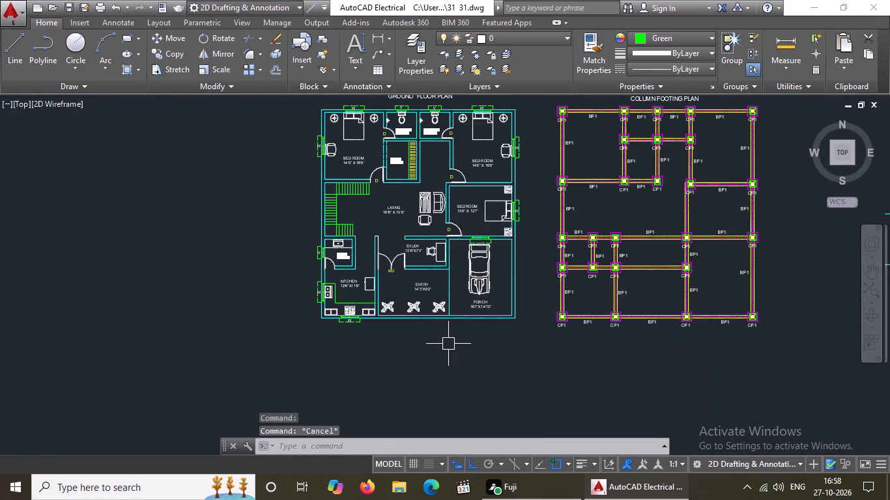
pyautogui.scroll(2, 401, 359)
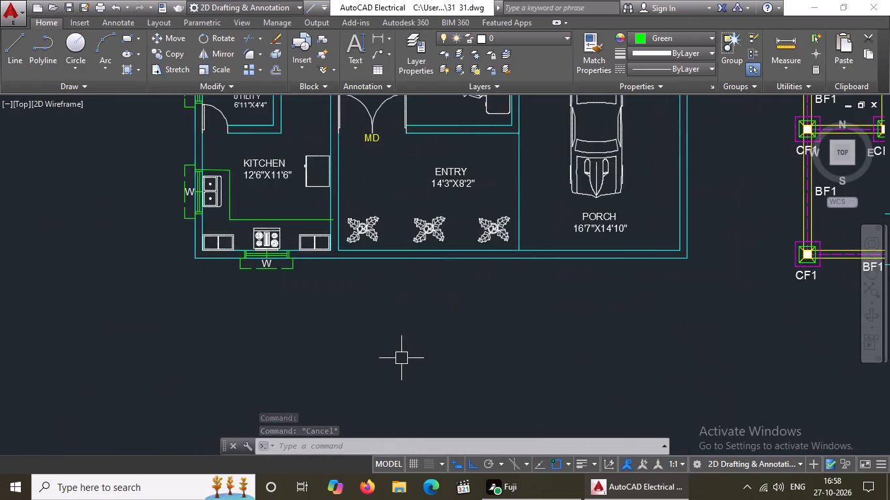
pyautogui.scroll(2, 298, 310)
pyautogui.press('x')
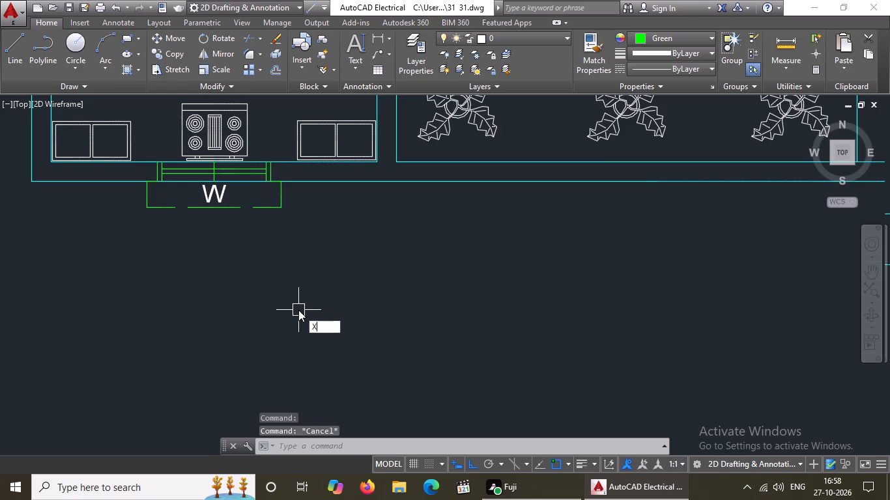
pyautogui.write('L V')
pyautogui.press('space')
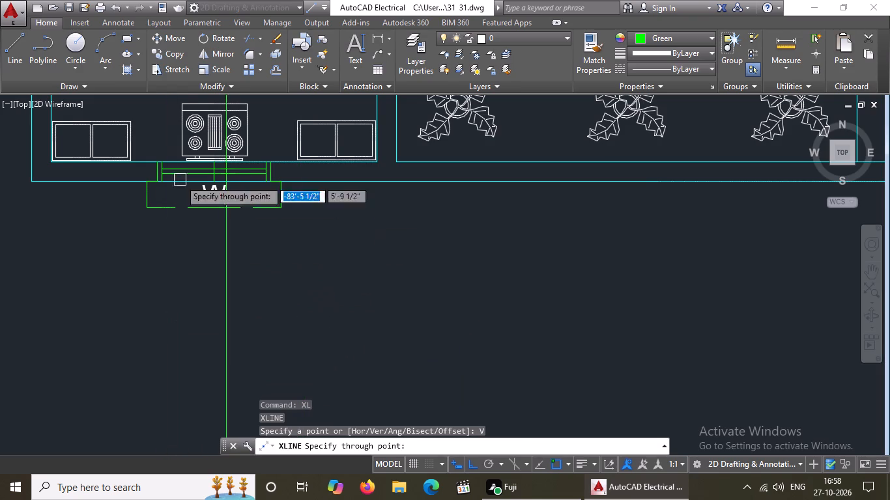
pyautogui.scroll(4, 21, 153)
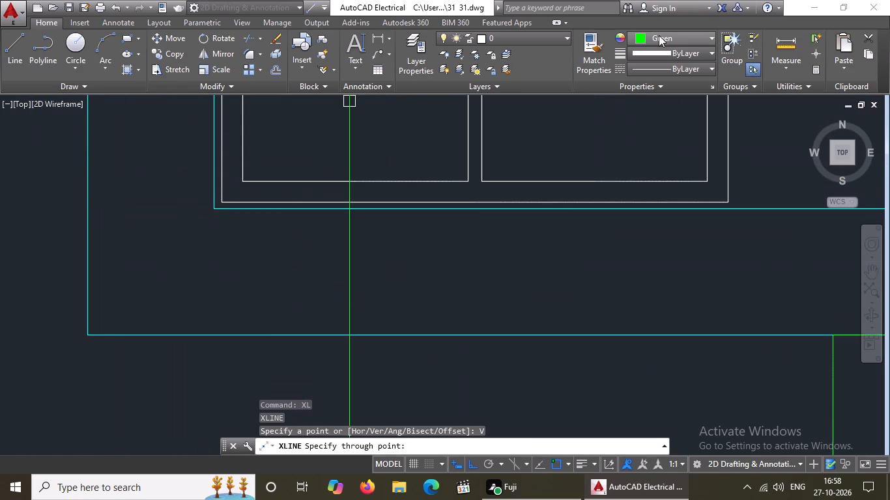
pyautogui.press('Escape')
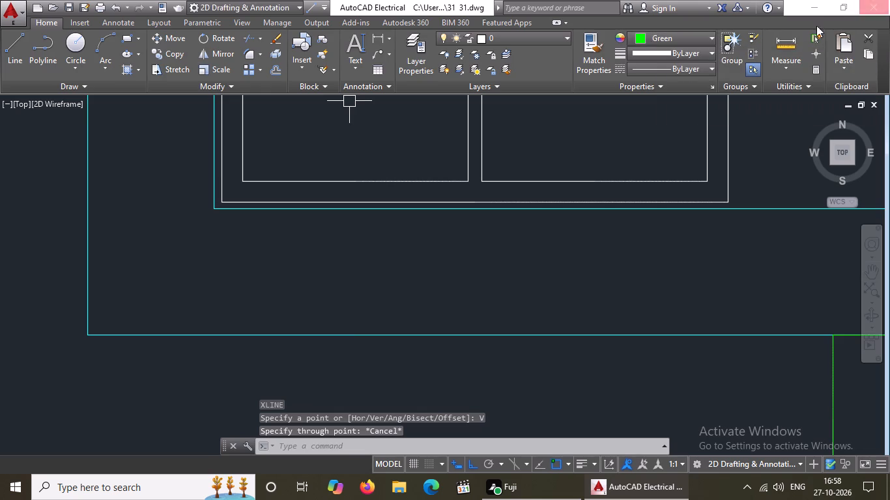
# Set the current drawing colour to ByBlock.
pyautogui.click(687, 40)
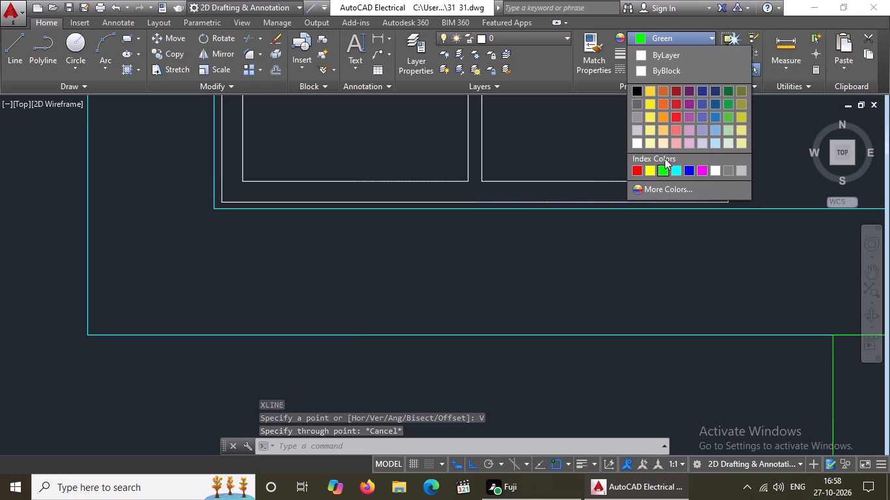
pyautogui.click(661, 67)
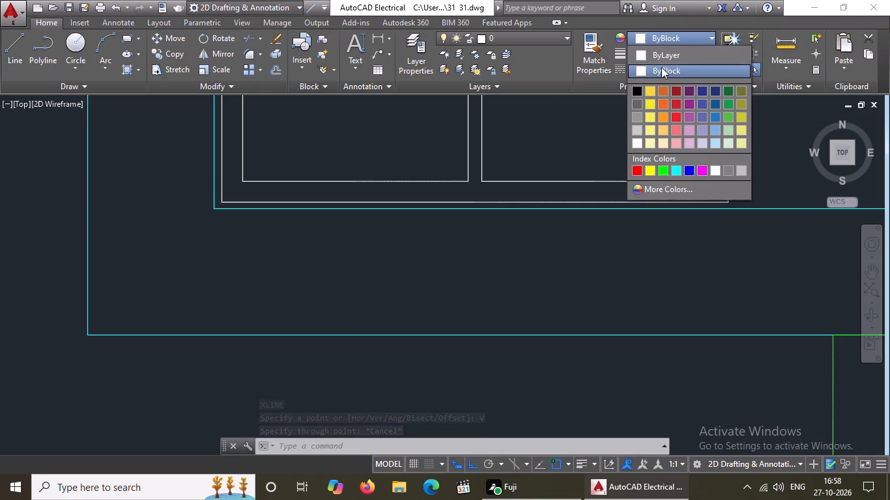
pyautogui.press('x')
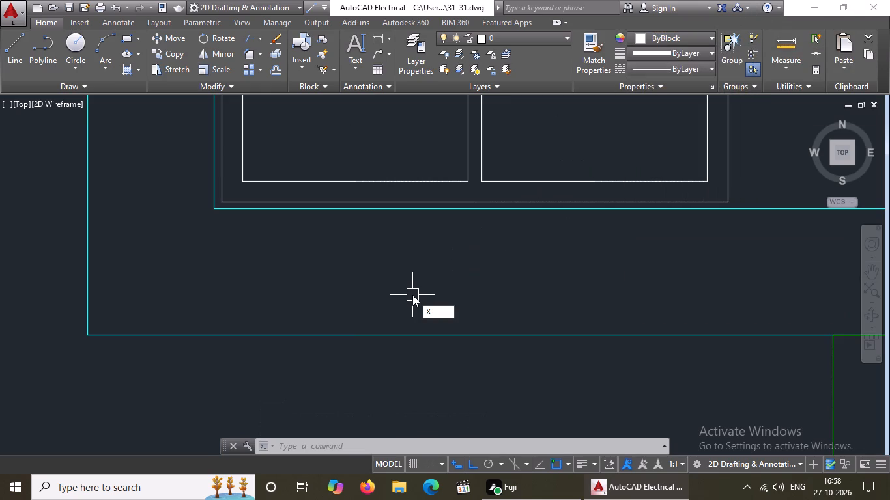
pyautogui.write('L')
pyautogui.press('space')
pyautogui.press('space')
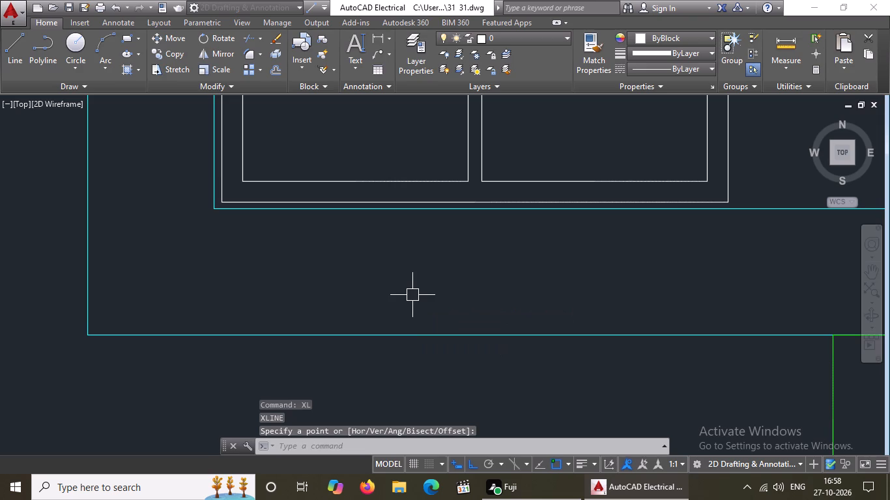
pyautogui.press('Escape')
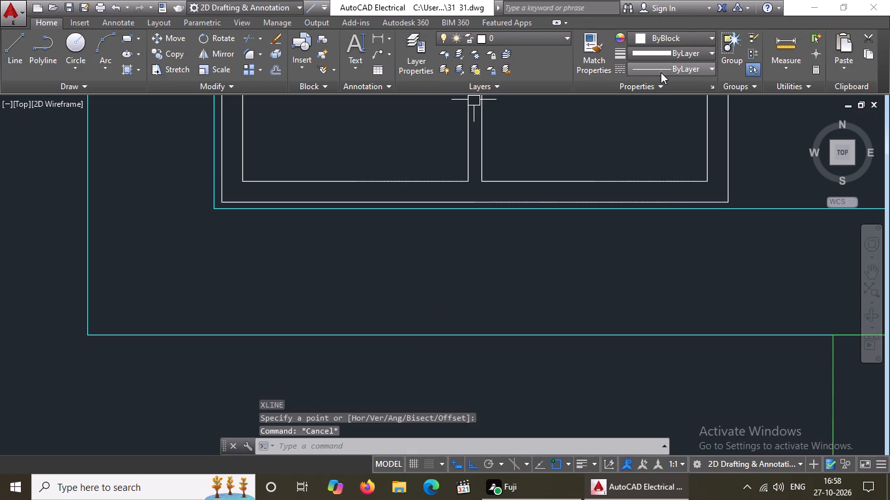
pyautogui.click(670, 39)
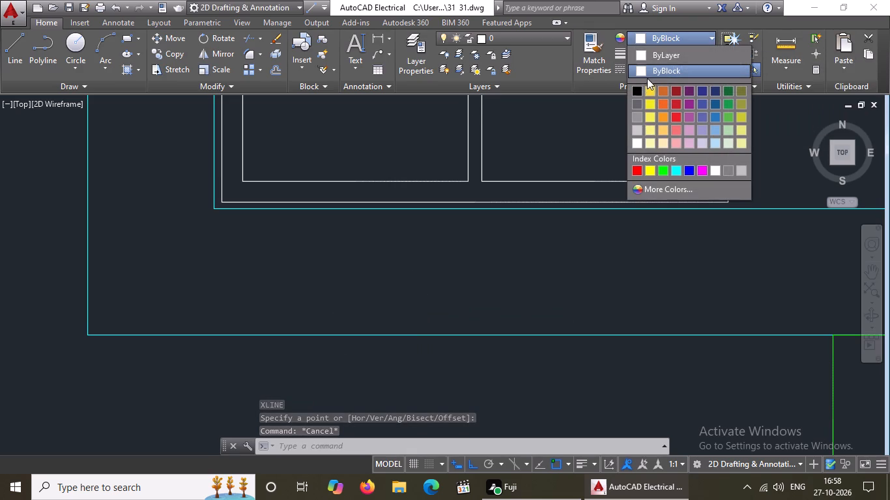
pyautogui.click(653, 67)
# Place six closely spaced vertical construction lines between the Ground Floor Plan and the Column Footing Plan with XLINE.
pyautogui.press('x')
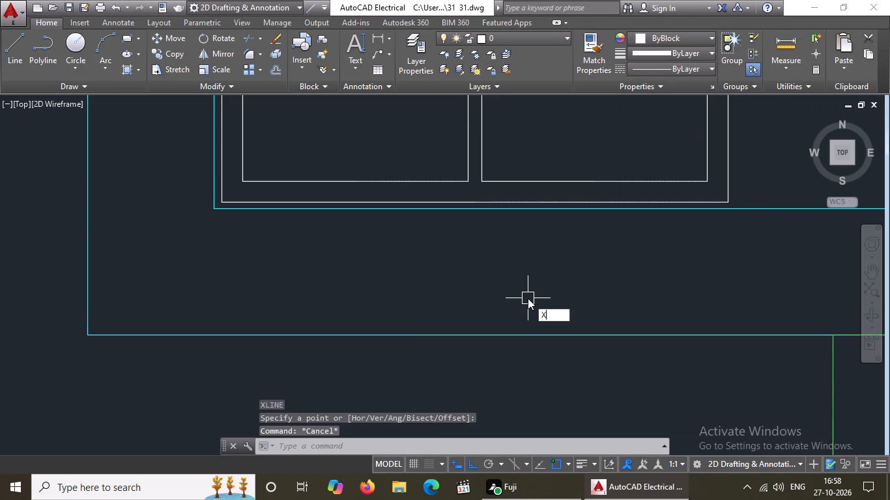
pyautogui.write('L')
pyautogui.press('space')
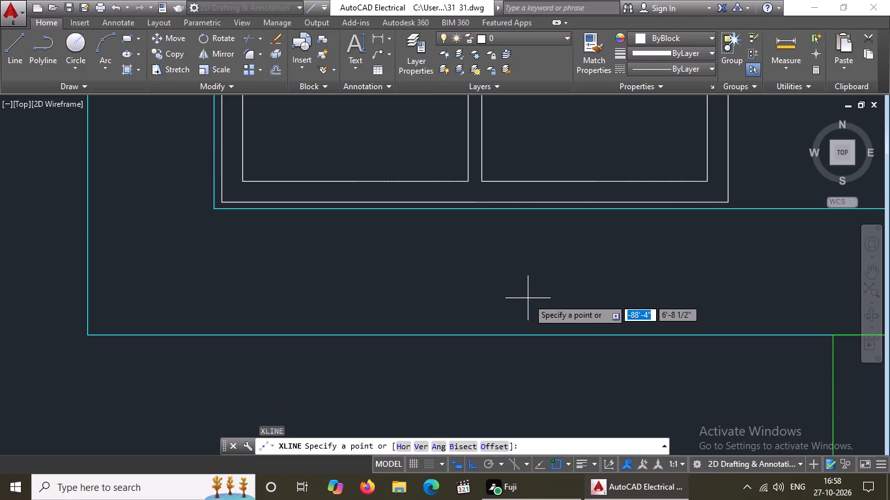
pyautogui.write('V')
pyautogui.press('space')
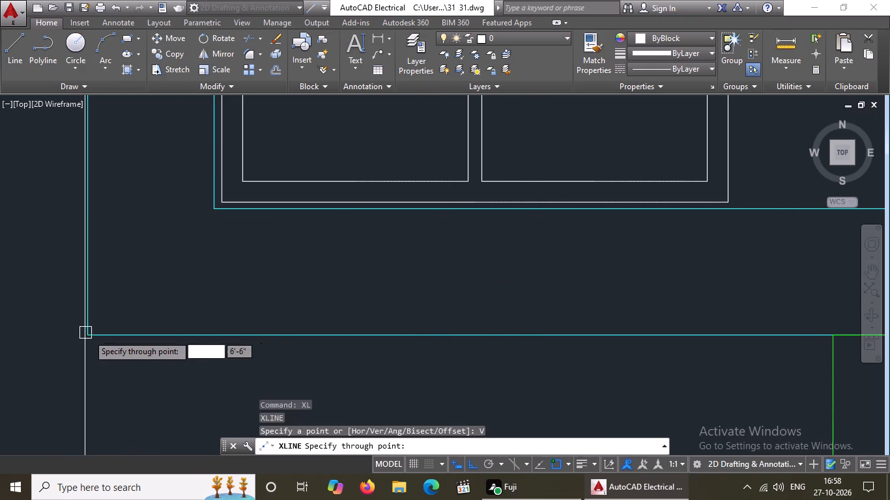
pyautogui.scroll(-6, 104, 337)
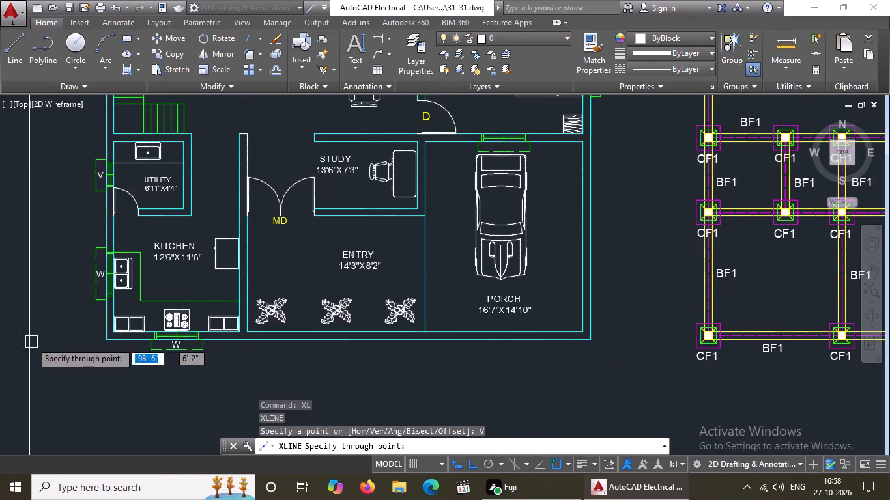
pyautogui.scroll(-2, 58, 335)
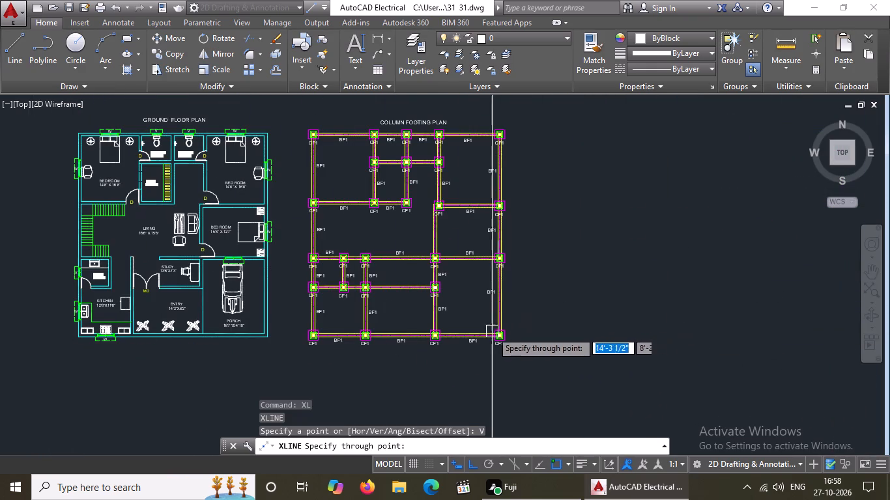
pyautogui.click(276, 335)
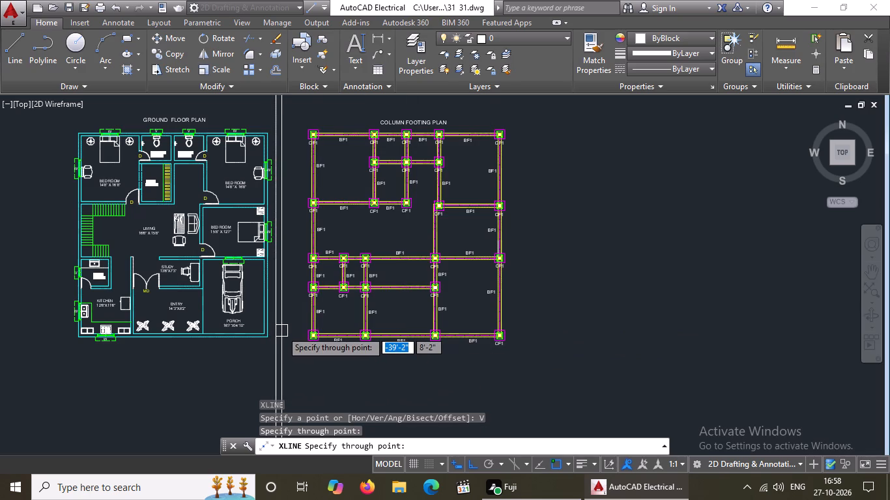
pyautogui.click(281, 331)
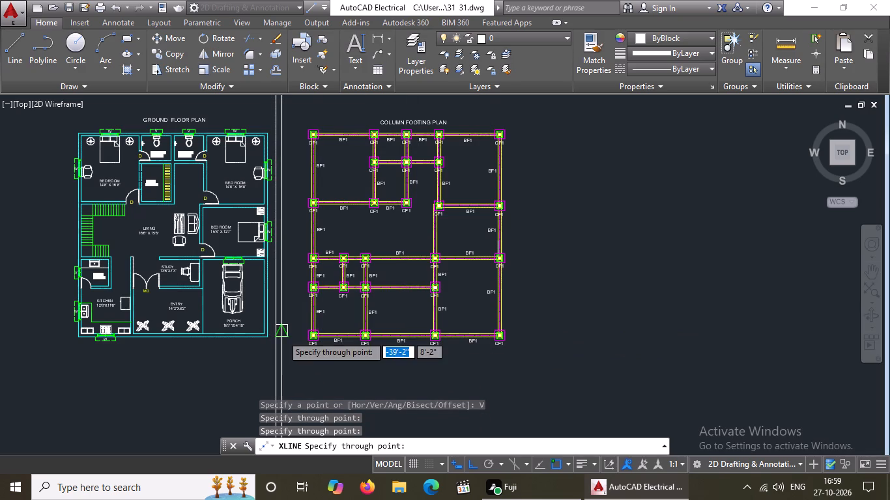
pyautogui.click(289, 329)
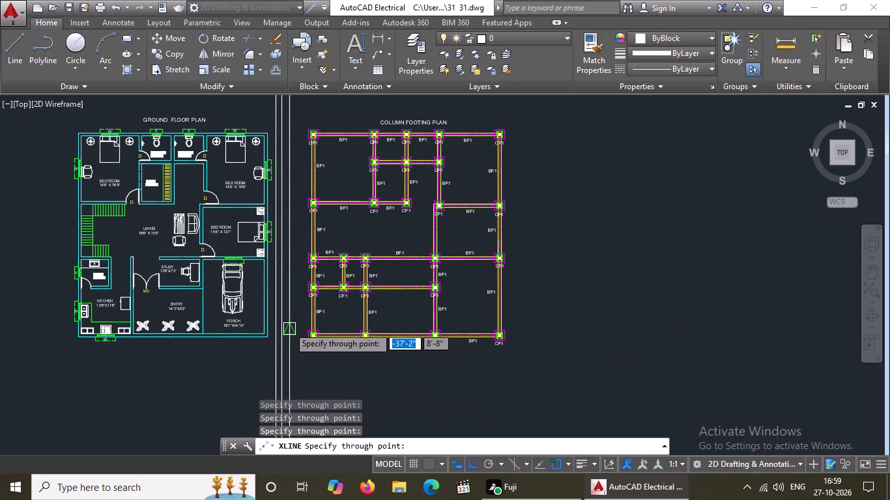
pyautogui.click(293, 312)
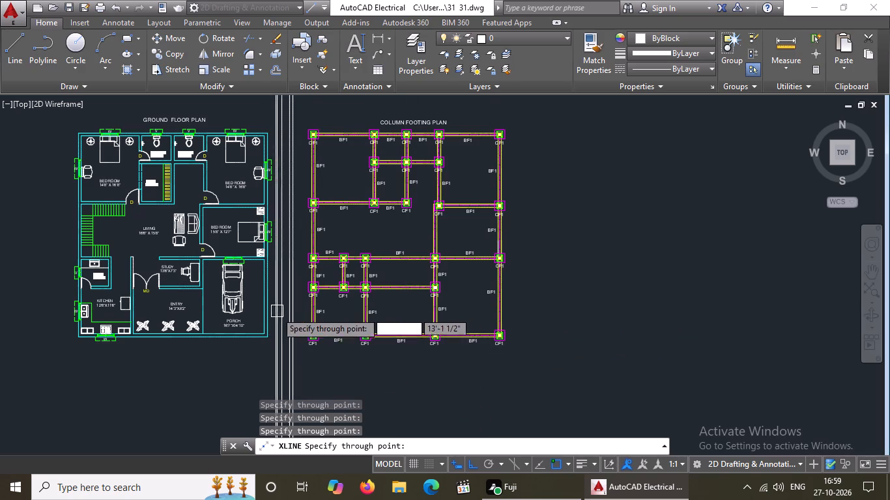
pyautogui.click(281, 302)
pyautogui.click(286, 299)
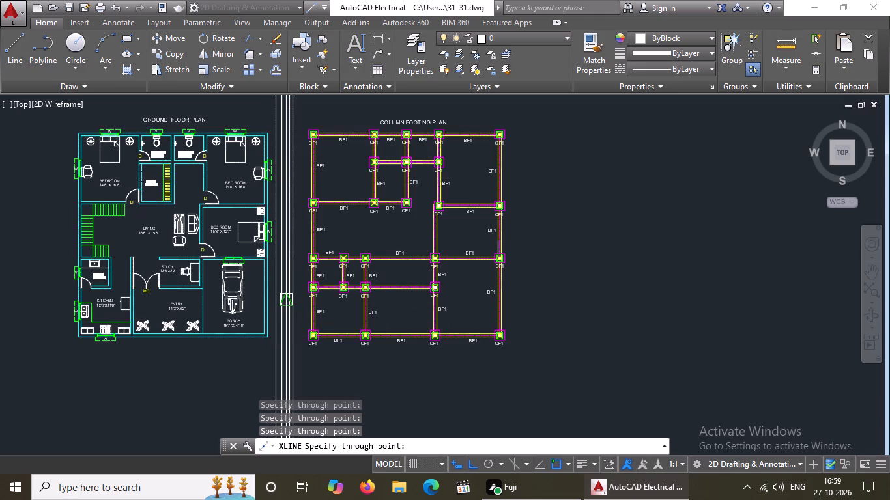
# Add nine more vertical construction lines within the band and widen it on both sides, toward the Column Footing Plan and the porch.
pyautogui.scroll(2, 285, 301)
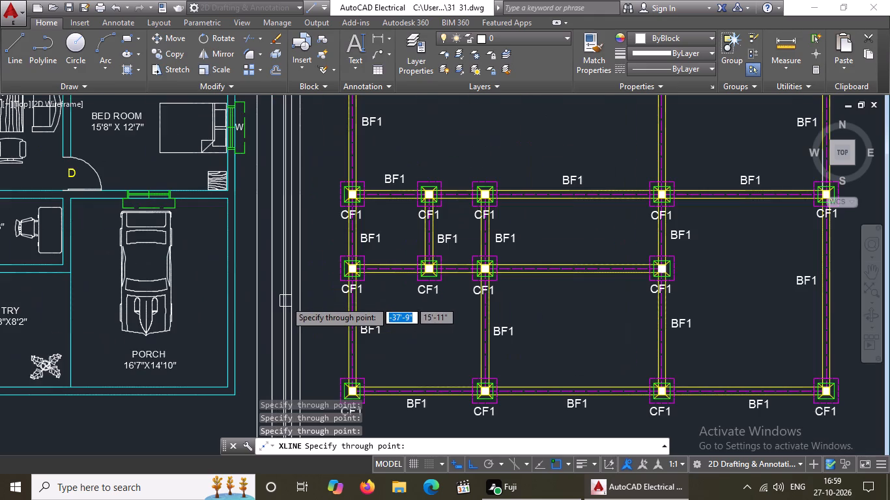
pyautogui.click(278, 296)
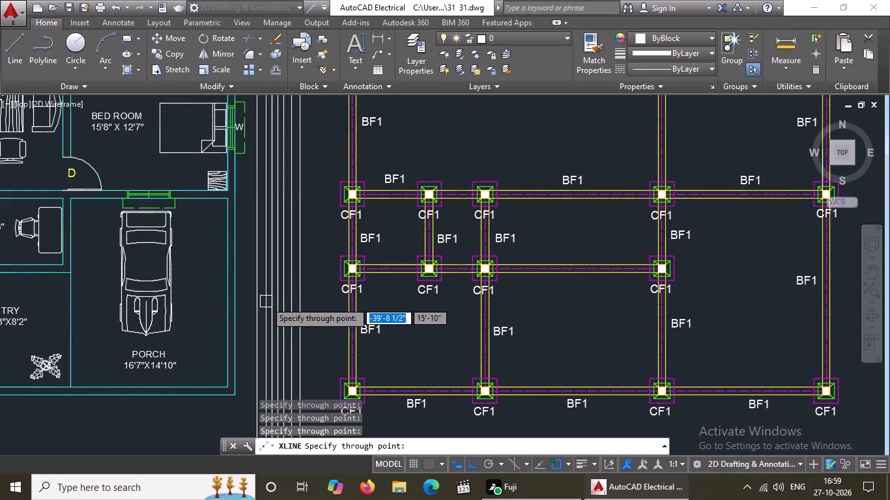
pyautogui.click(266, 301)
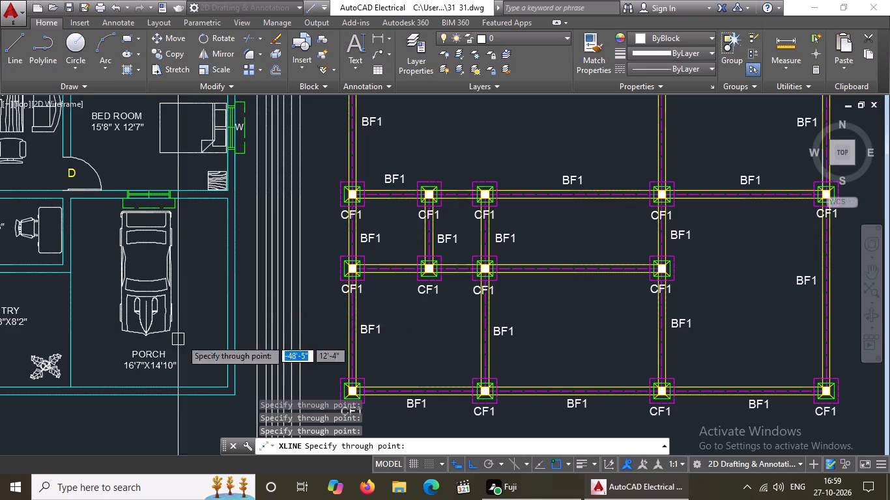
pyautogui.click(305, 284)
pyautogui.click(309, 280)
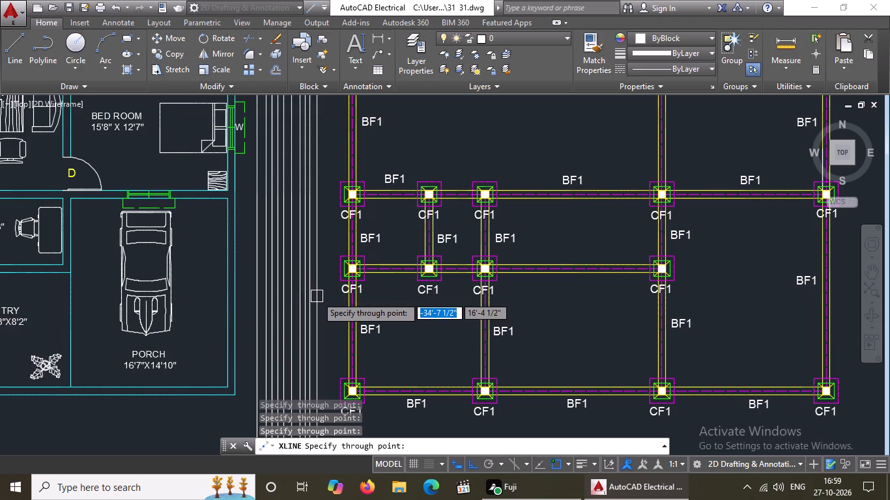
pyautogui.click(317, 296)
pyautogui.click(321, 286)
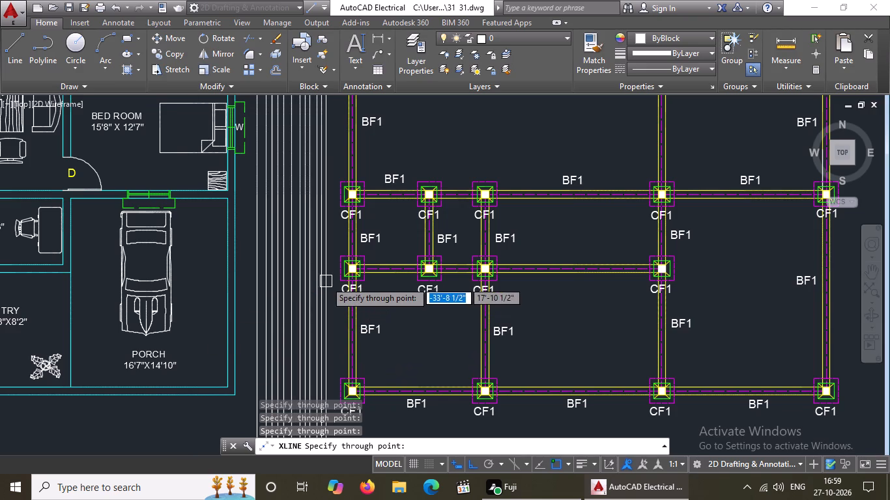
pyautogui.click(326, 281)
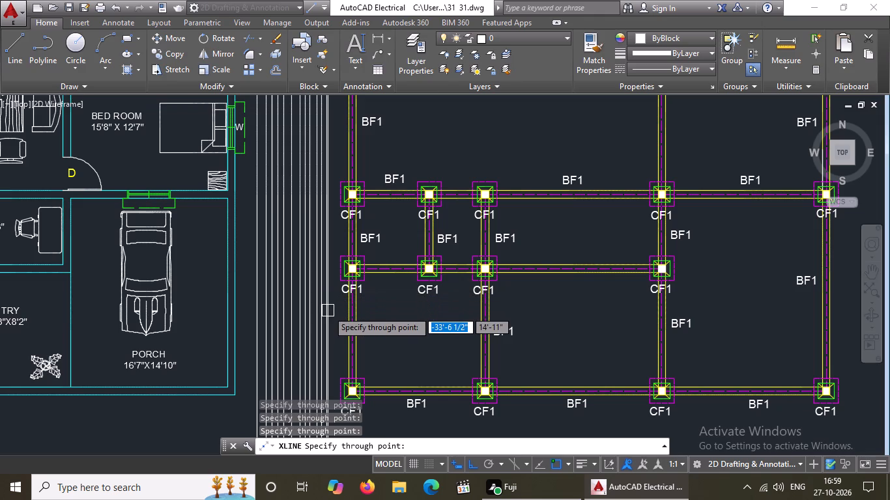
pyautogui.click(330, 312)
pyautogui.click(263, 333)
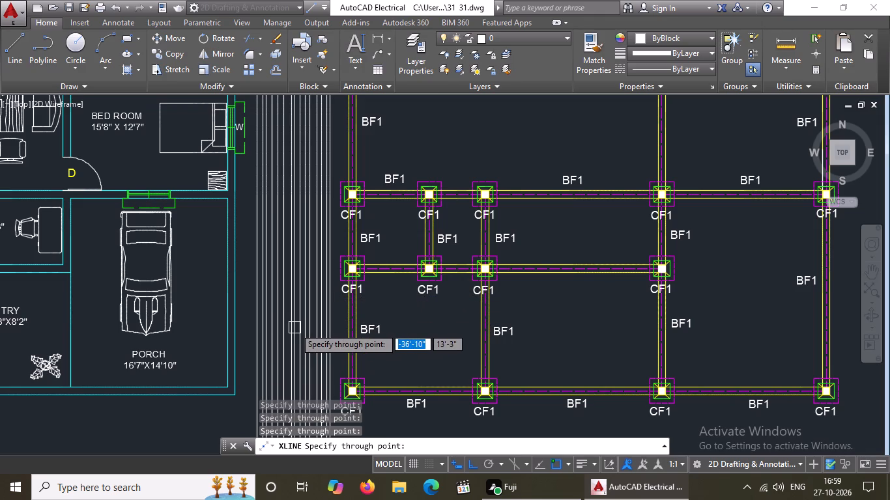
# Fill out the band between the two plans with ten more vertical construction lines and end the XLINE command.
pyautogui.scroll(-1, 286, 313)
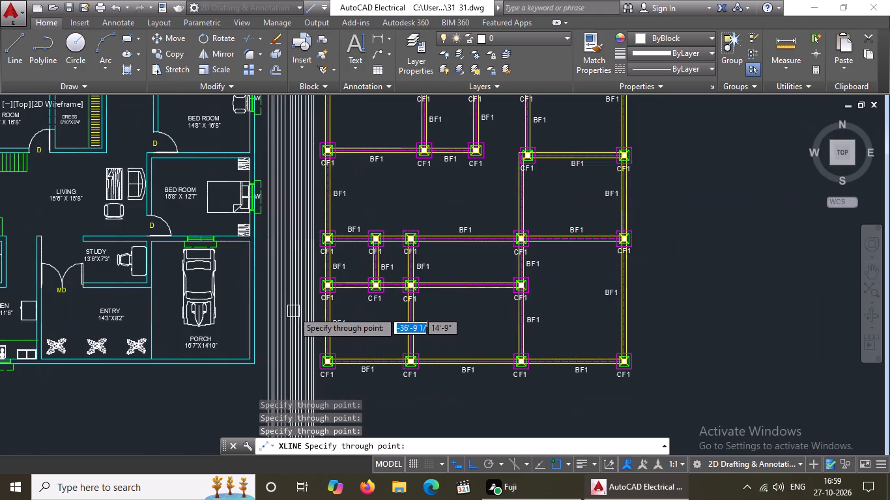
pyautogui.scroll(4, 293, 311)
pyautogui.click(275, 309)
pyautogui.click(242, 308)
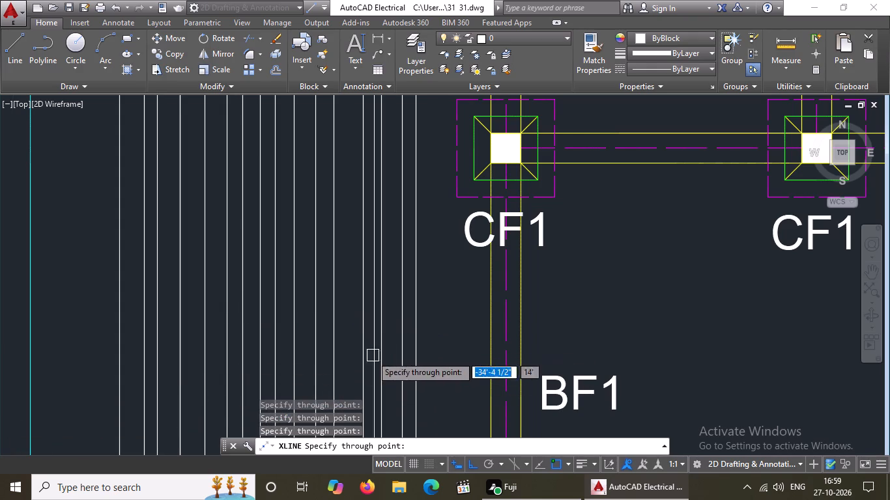
pyautogui.click(351, 346)
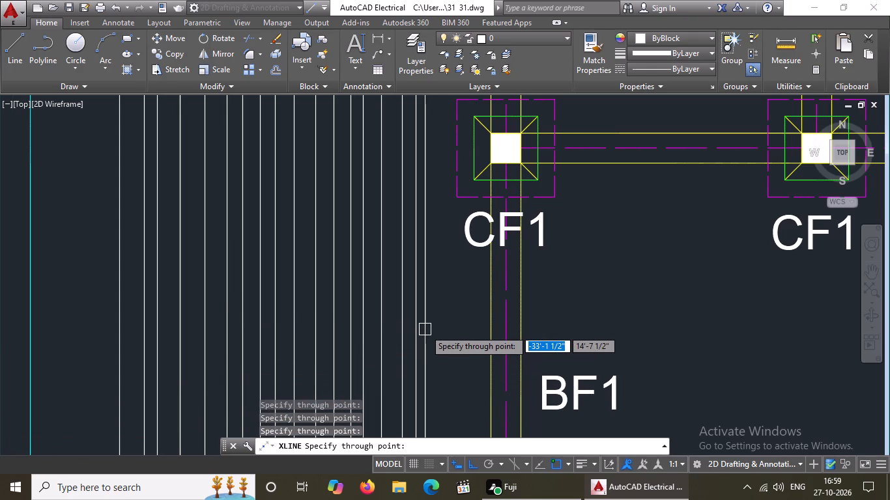
pyautogui.click(425, 329)
pyautogui.click(134, 340)
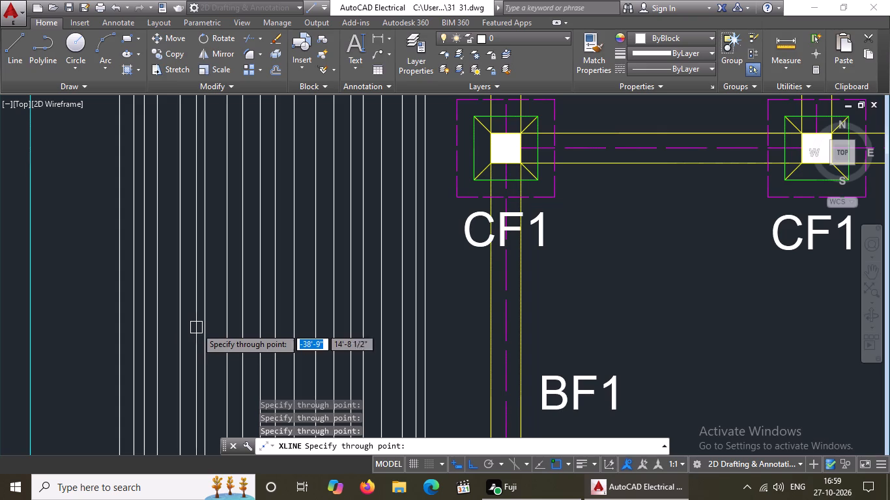
pyautogui.click(196, 327)
pyautogui.scroll(-3, 196, 327)
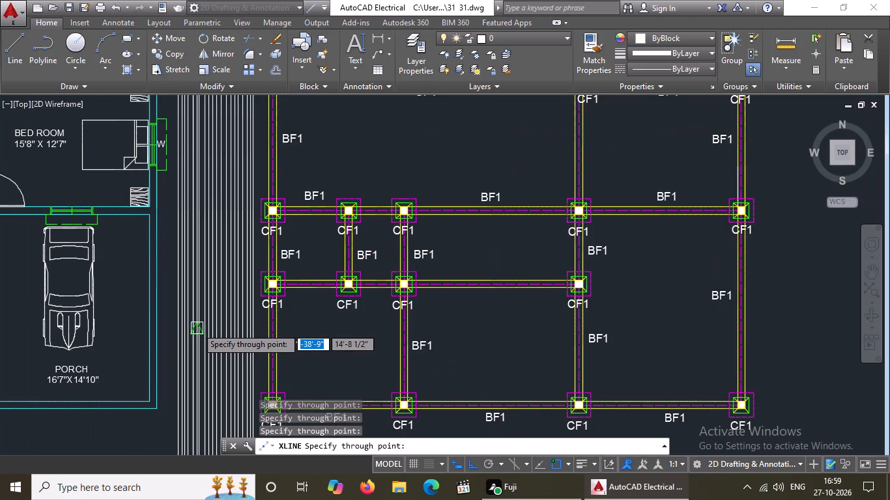
pyautogui.scroll(3, 193, 320)
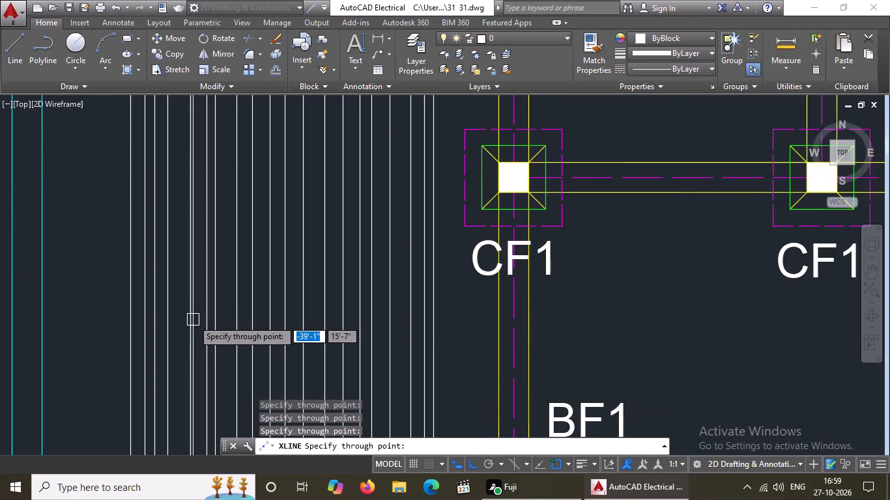
pyautogui.click(179, 322)
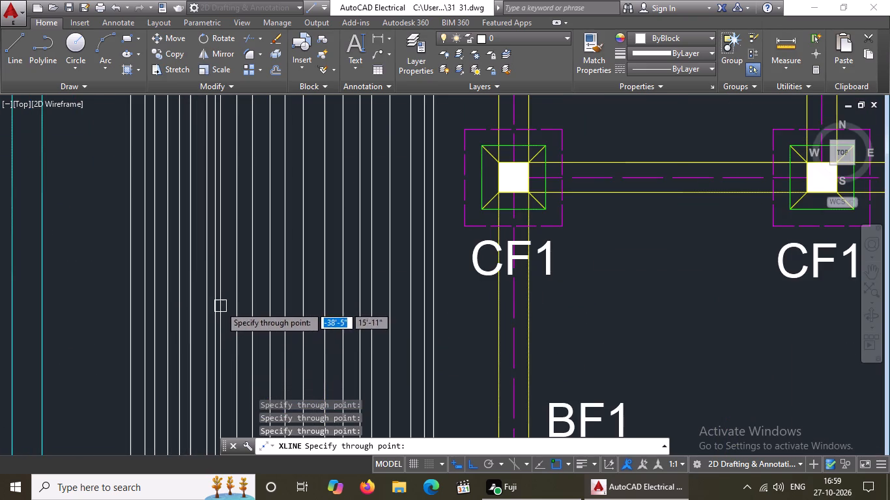
pyautogui.click(224, 303)
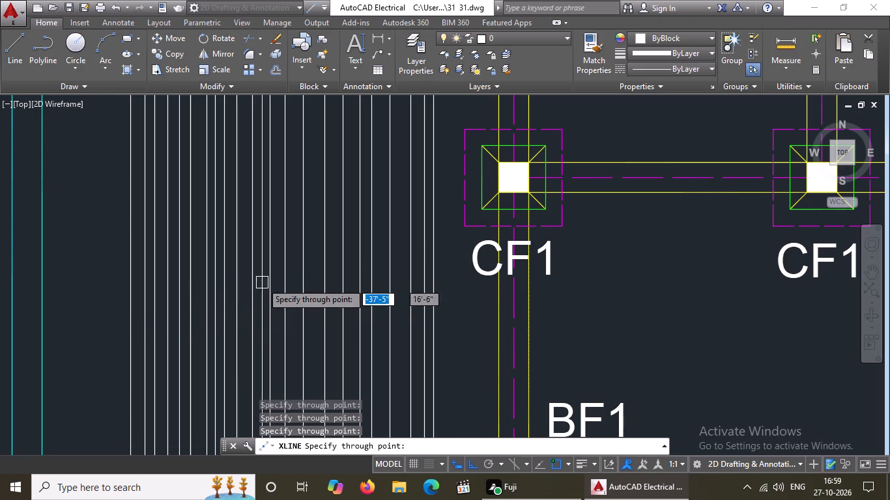
pyautogui.click(401, 271)
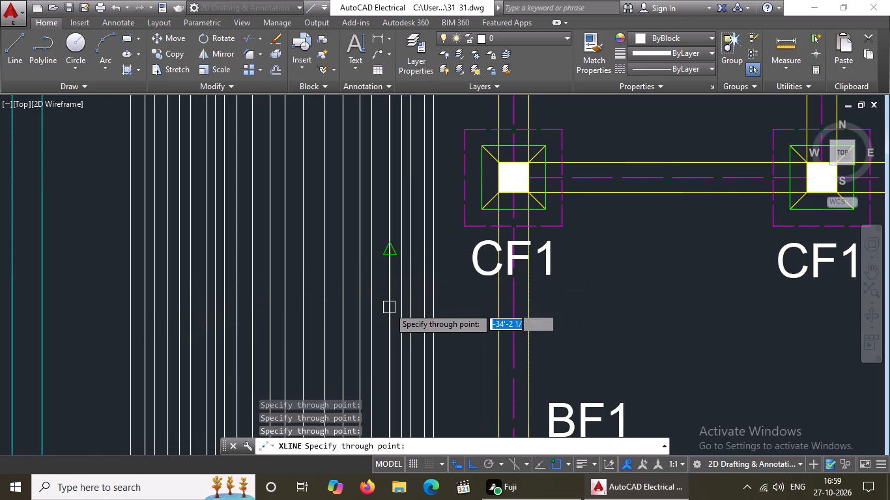
pyautogui.click(313, 294)
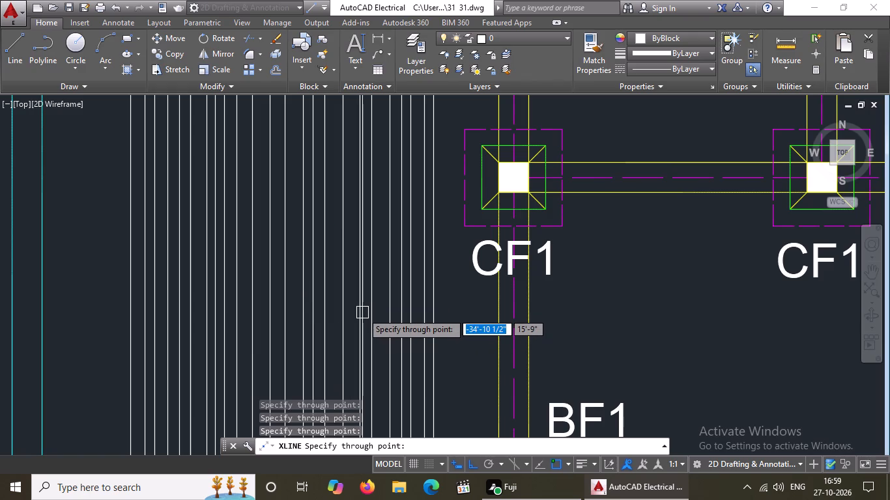
pyautogui.press('Escape')
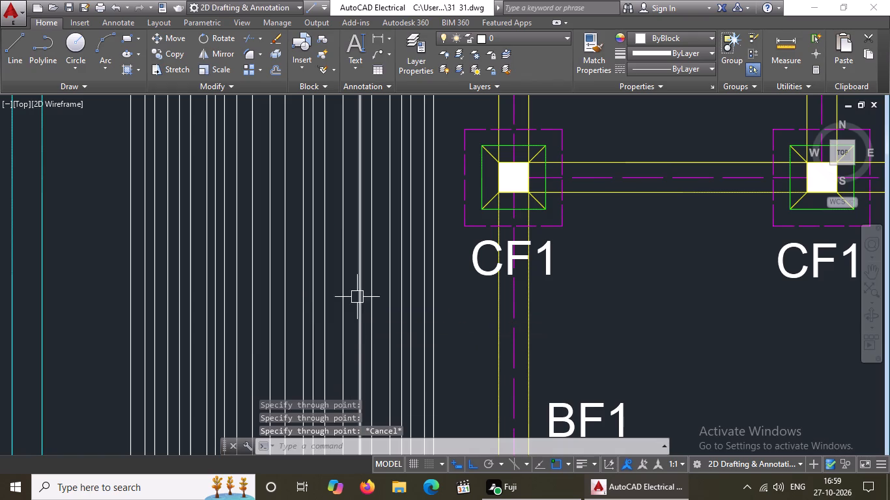
# Delete the four vertical construction lines closest to the Column Footing Plan, one after another.
pyautogui.click(433, 326)
pyautogui.press('Delete')
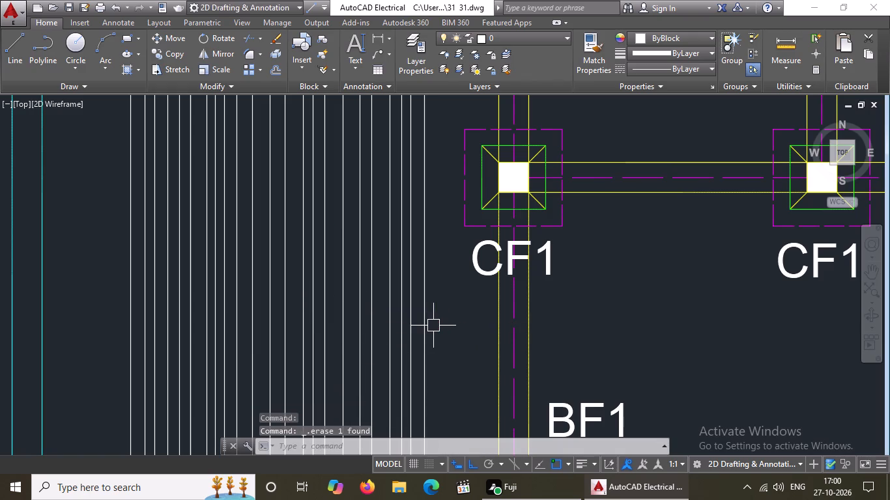
pyautogui.click(420, 346)
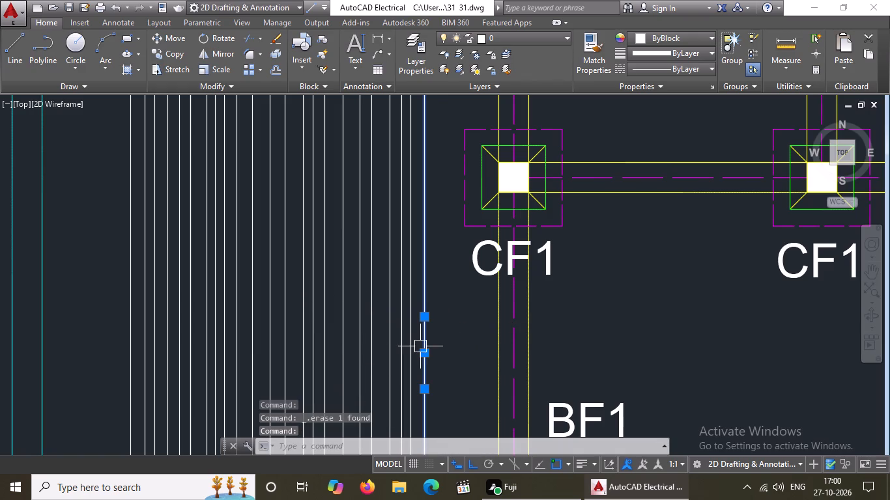
pyautogui.press('Delete')
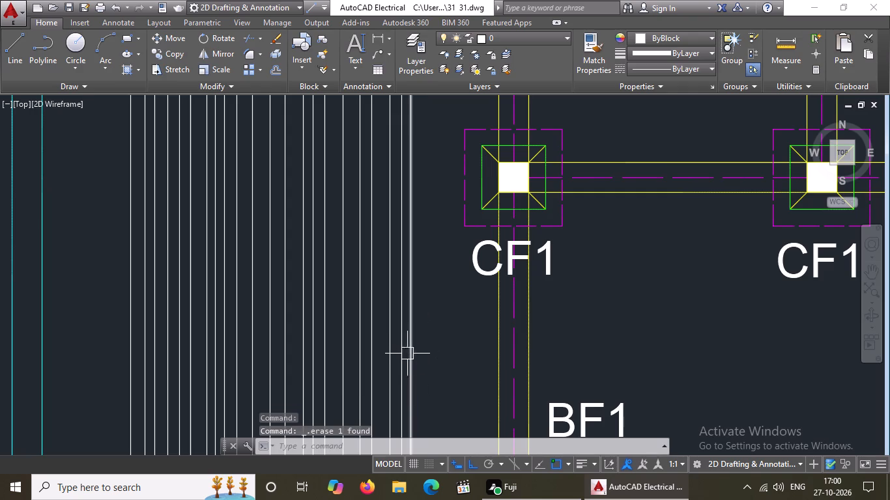
pyautogui.click(410, 296)
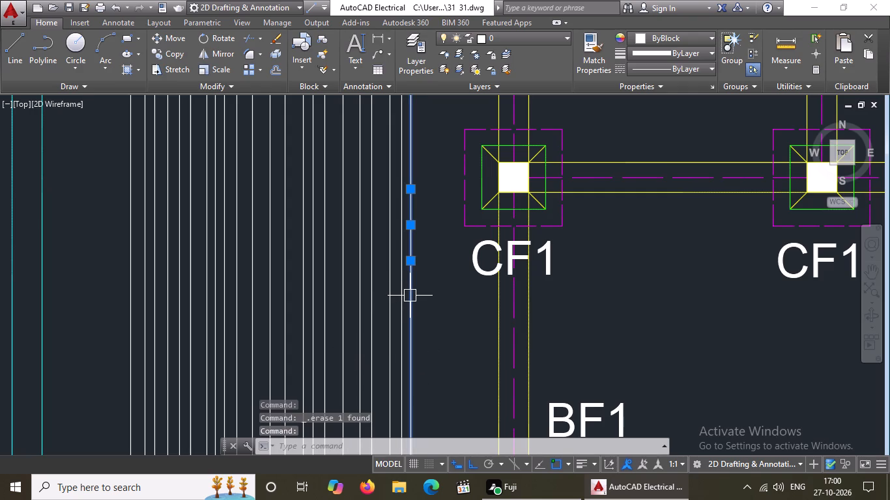
pyautogui.press('Delete')
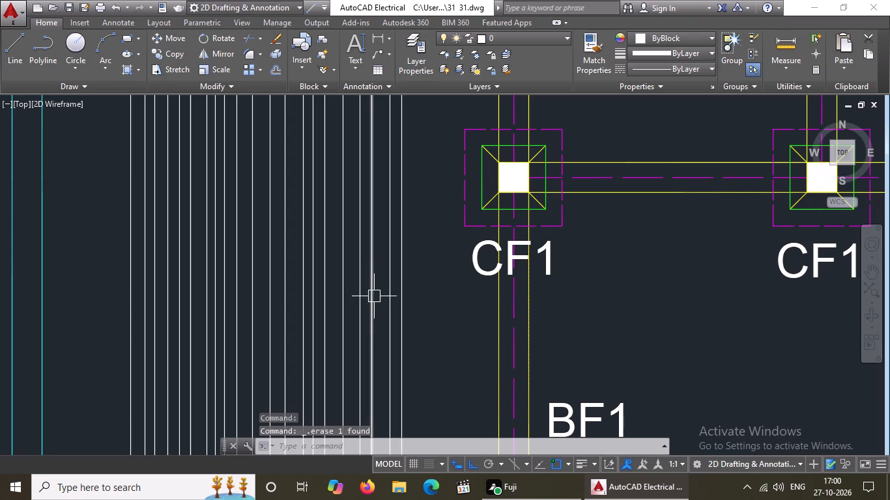
pyautogui.click(401, 274)
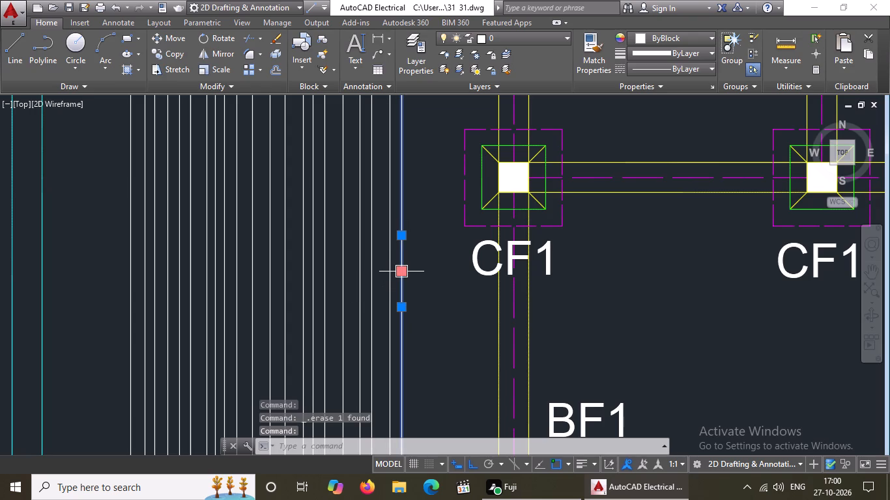
pyautogui.press('Delete')
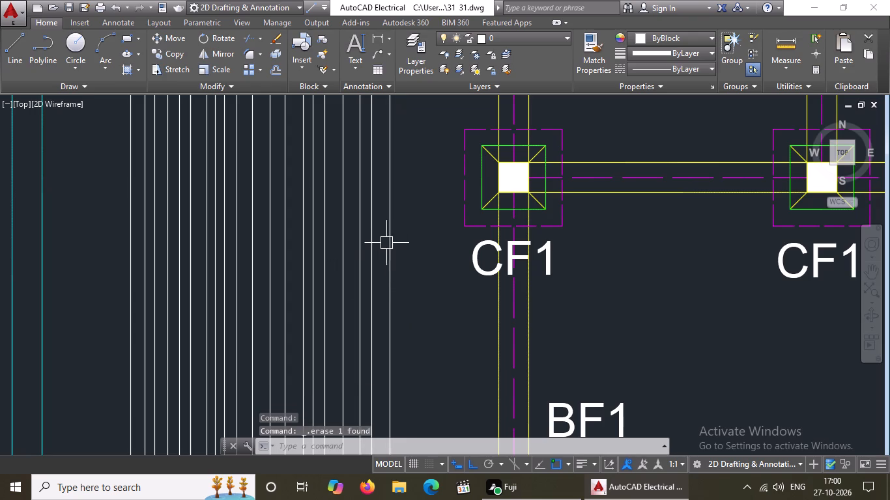
# Delete the seven vertical construction lines closest to the Column Footing Plan, one after another.
pyautogui.click(388, 239)
pyautogui.press('Delete')
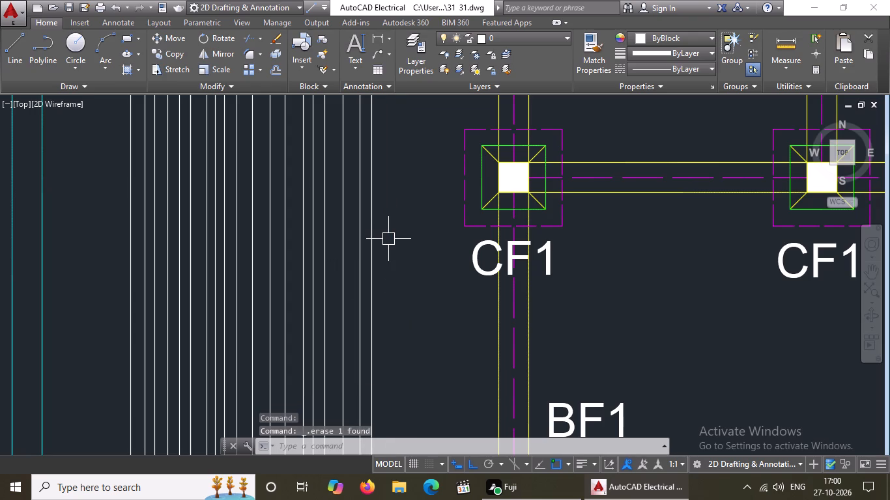
pyautogui.click(365, 246)
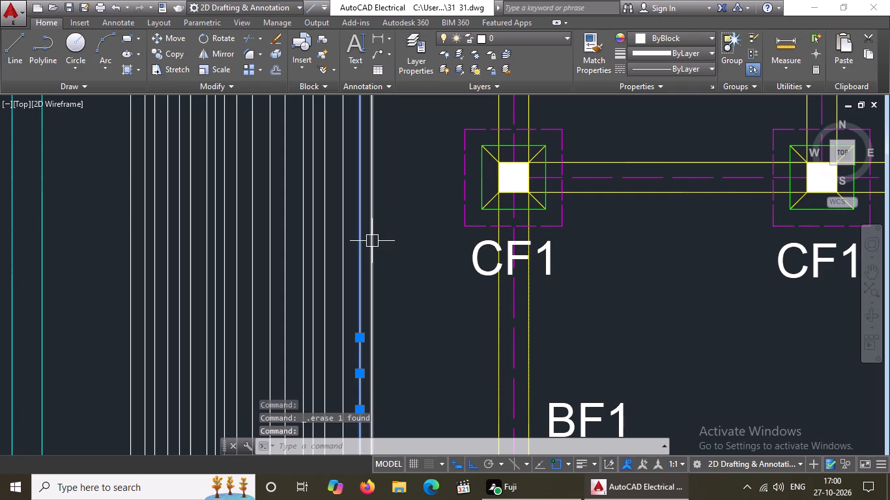
pyautogui.press('Delete')
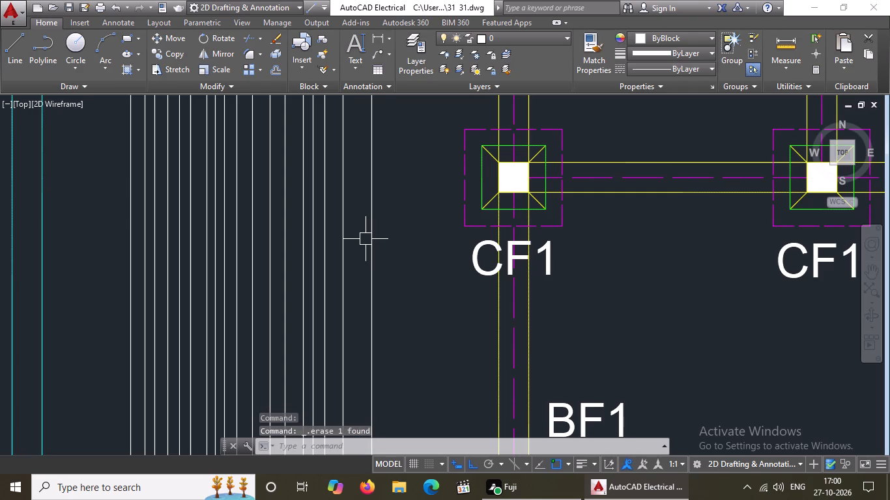
pyautogui.click(373, 221)
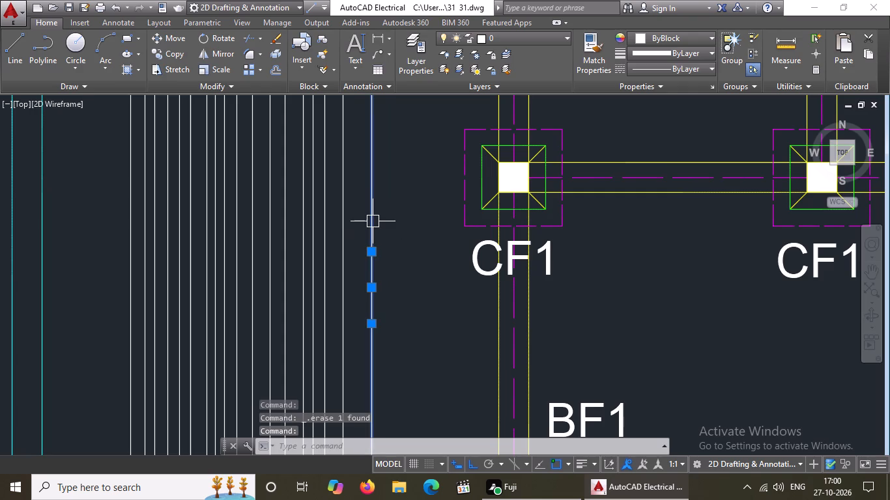
pyautogui.press('Delete')
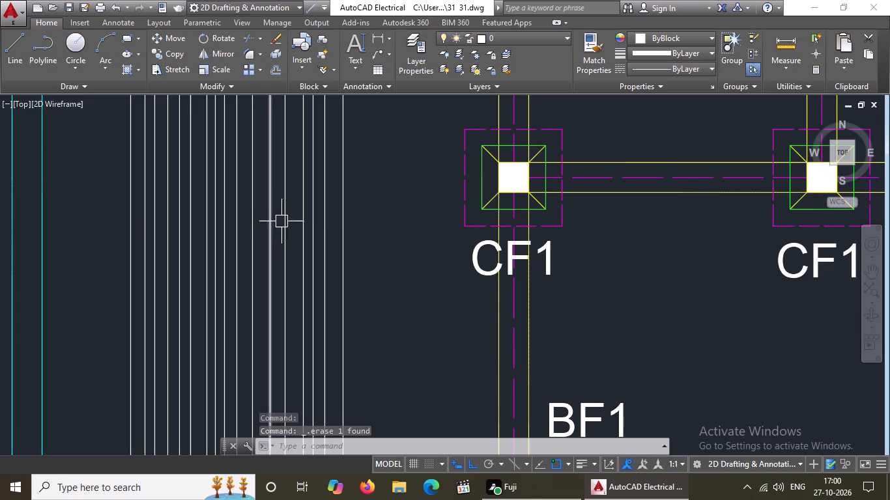
pyautogui.click(342, 229)
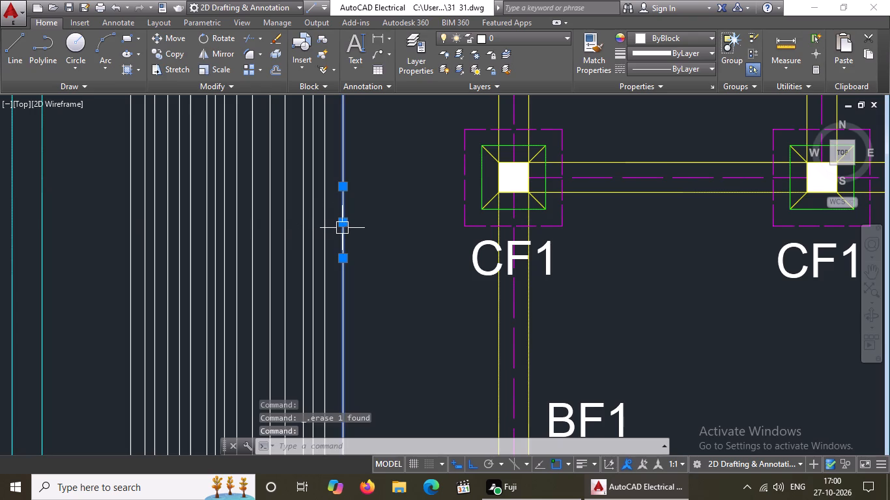
pyautogui.press('Delete')
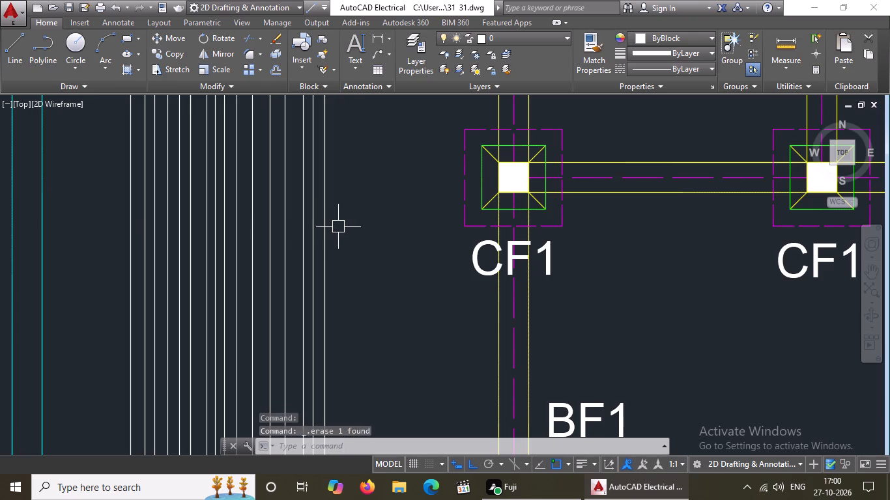
pyautogui.click(324, 236)
pyautogui.press('Delete')
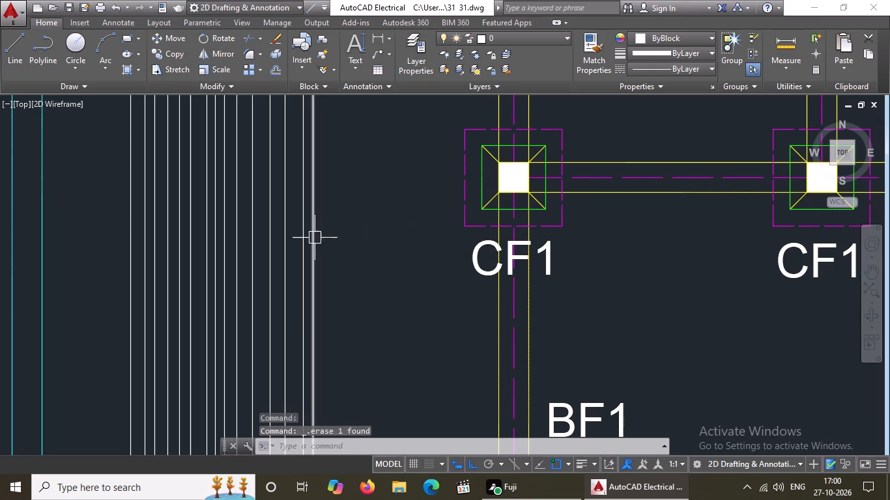
pyautogui.click(315, 238)
pyautogui.press('Delete')
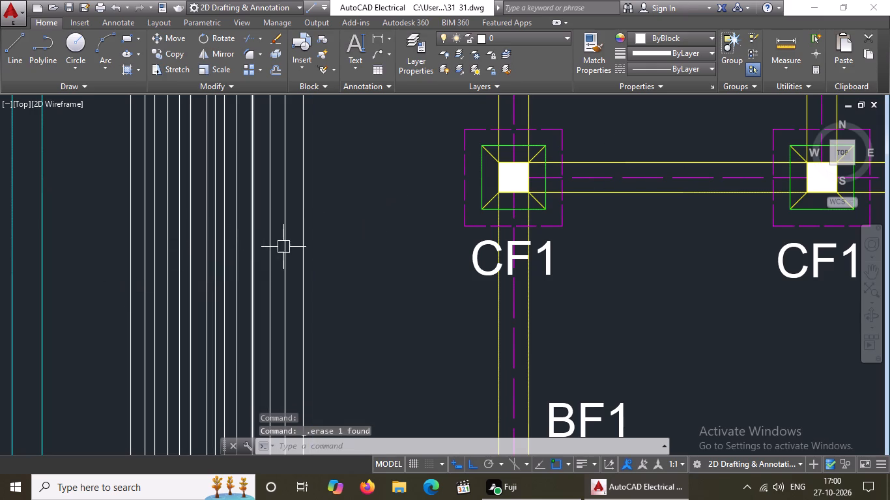
pyautogui.click(304, 229)
pyautogui.press('Delete')
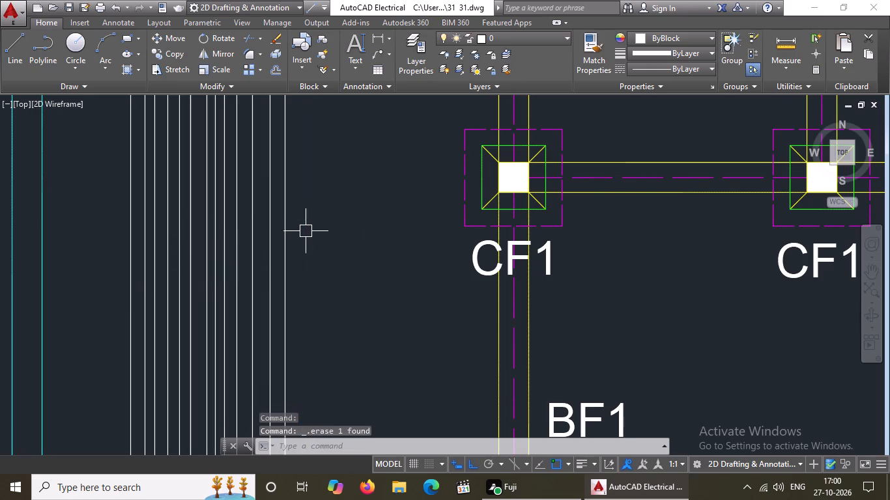
# Delete seven more vertical construction lines one by one, continuing from the Column Footing Plan side toward the Ground Floor Plan.
pyautogui.click(279, 224)
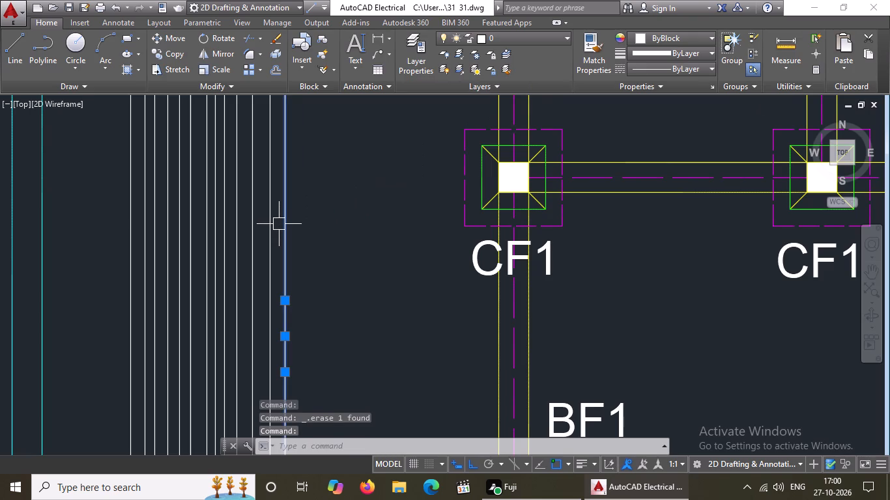
pyautogui.press('Delete')
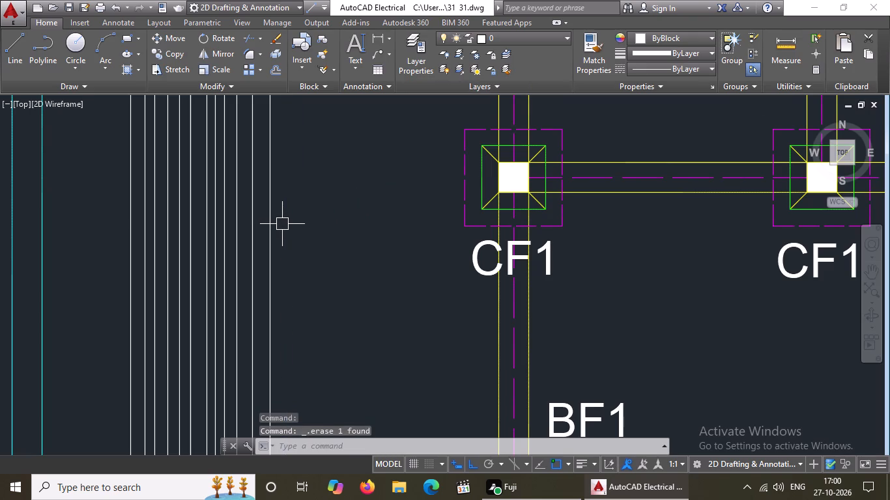
pyautogui.click(265, 214)
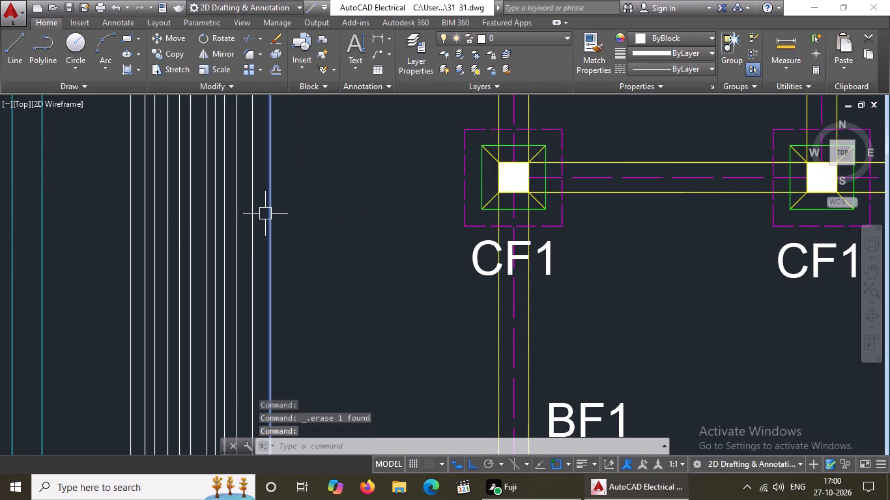
pyautogui.press('Delete')
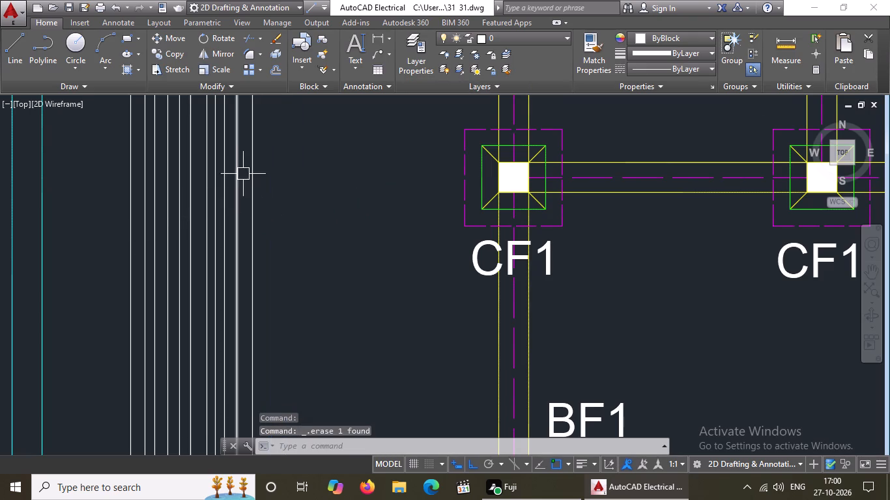
pyautogui.click(254, 169)
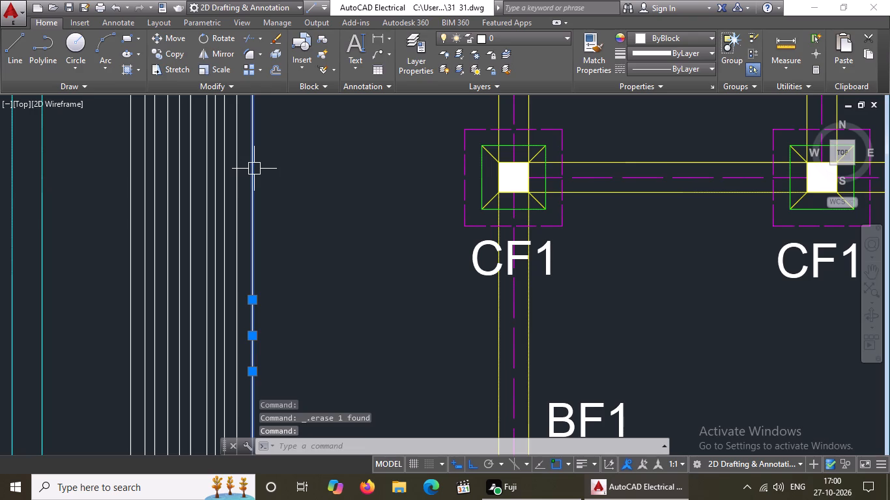
pyautogui.press('Delete')
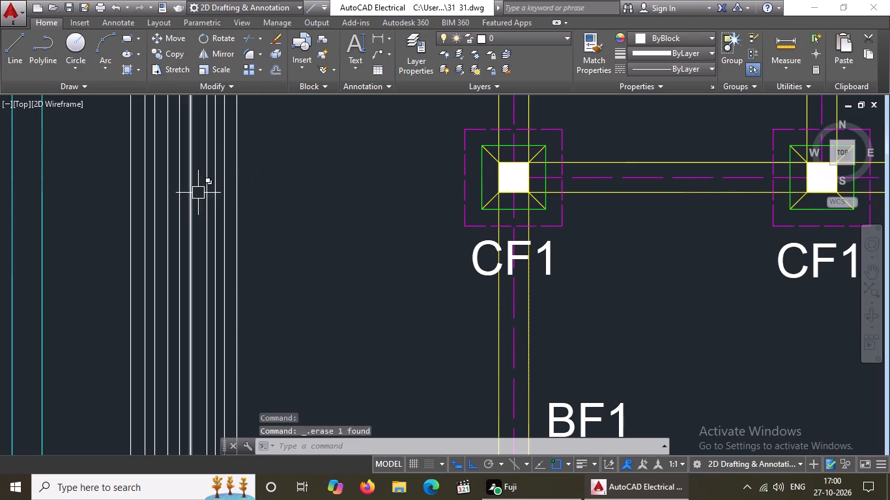
pyautogui.click(238, 231)
pyautogui.press('Delete')
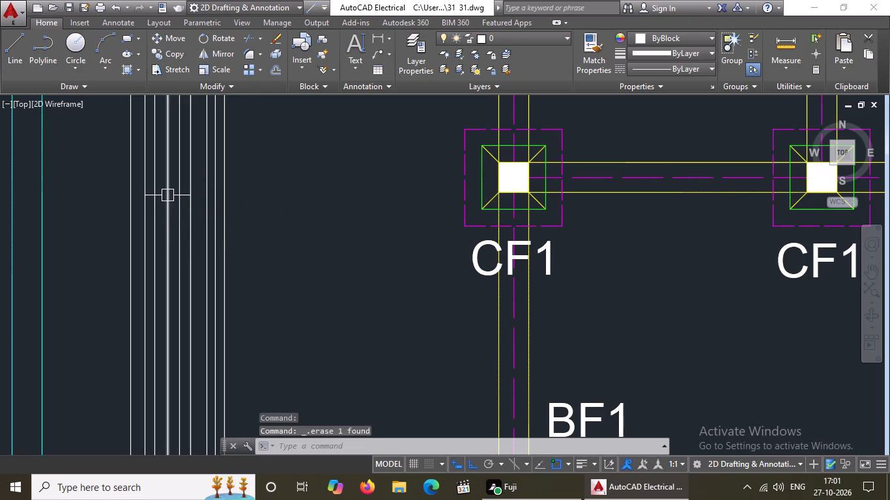
pyautogui.click(227, 240)
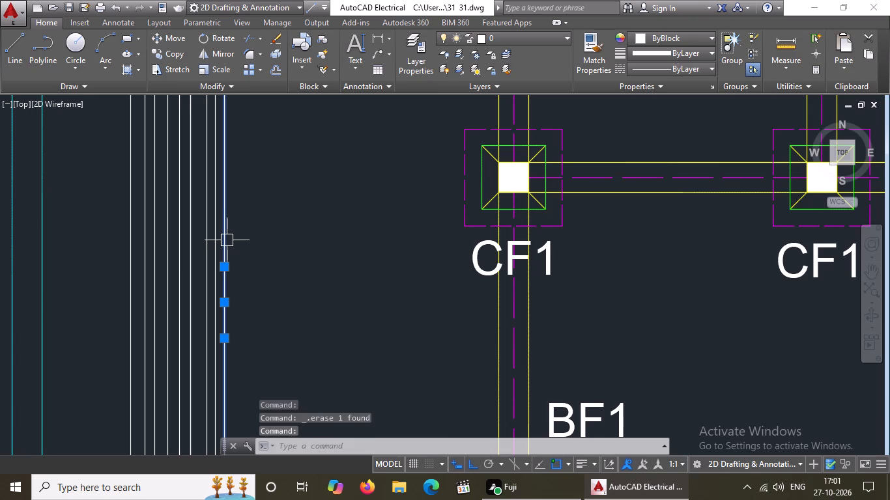
pyautogui.press('Delete')
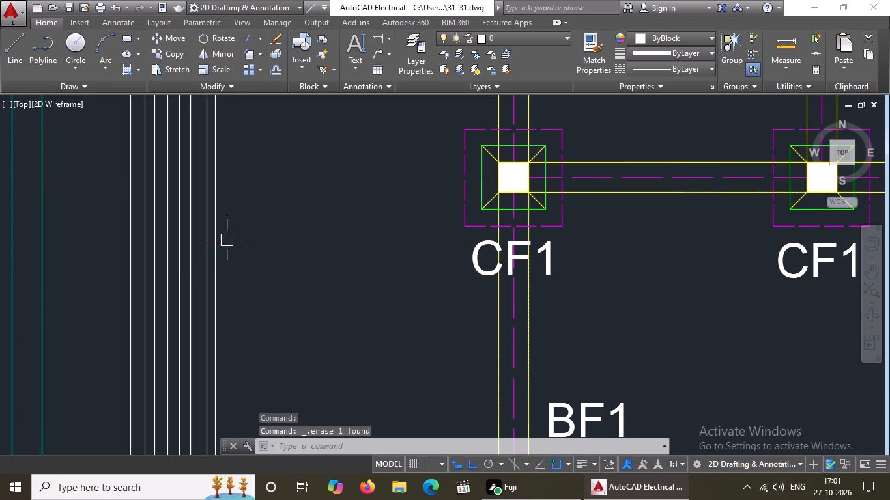
pyautogui.click(216, 251)
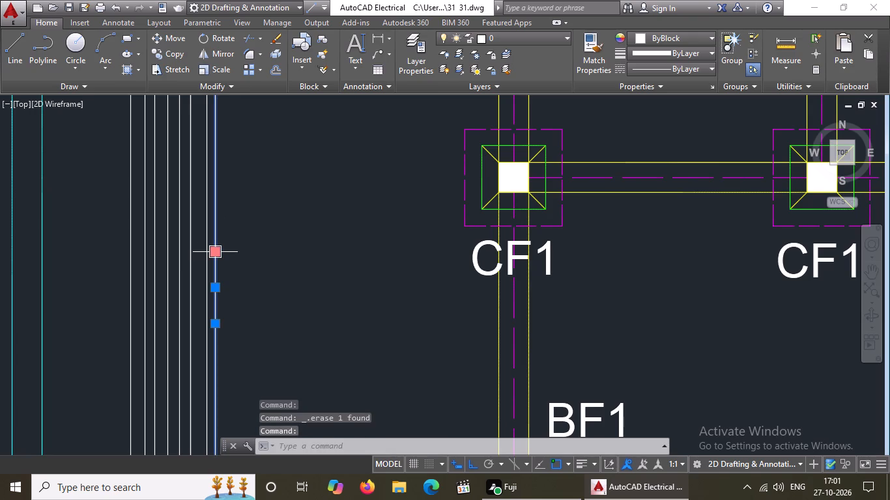
pyautogui.press('Delete')
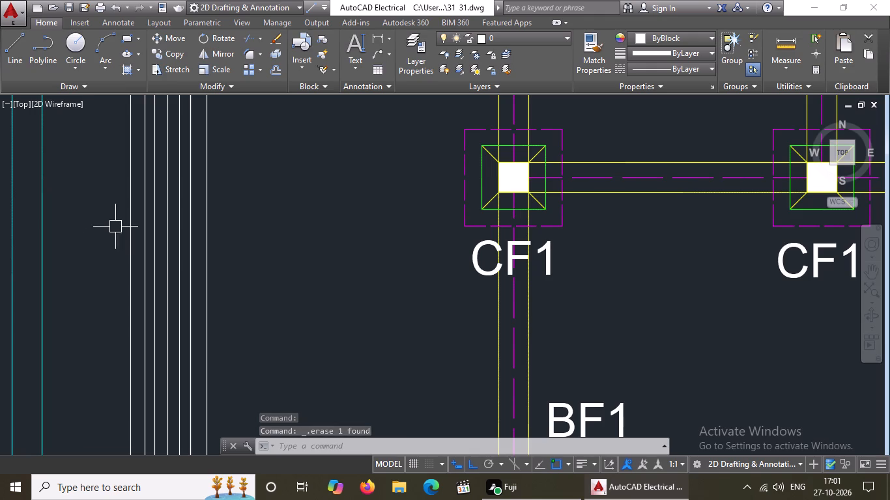
pyautogui.click(203, 220)
pyautogui.press('Delete')
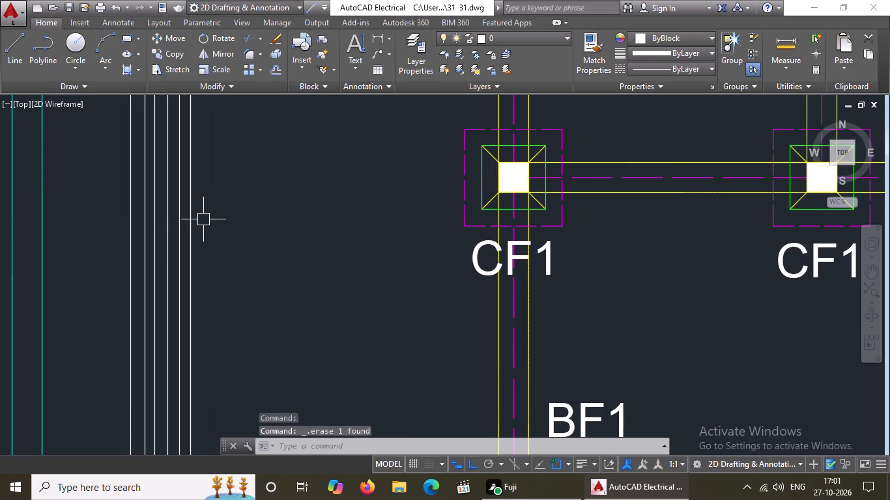
# Delete all the remaining vertical construction lines, including the overlapping one, to clear the space between the two plans.
pyautogui.click(188, 242)
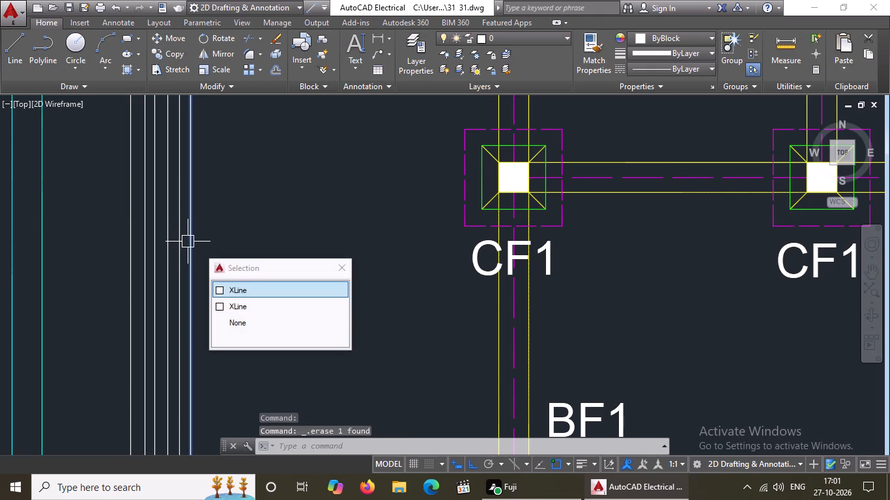
pyautogui.press('Delete')
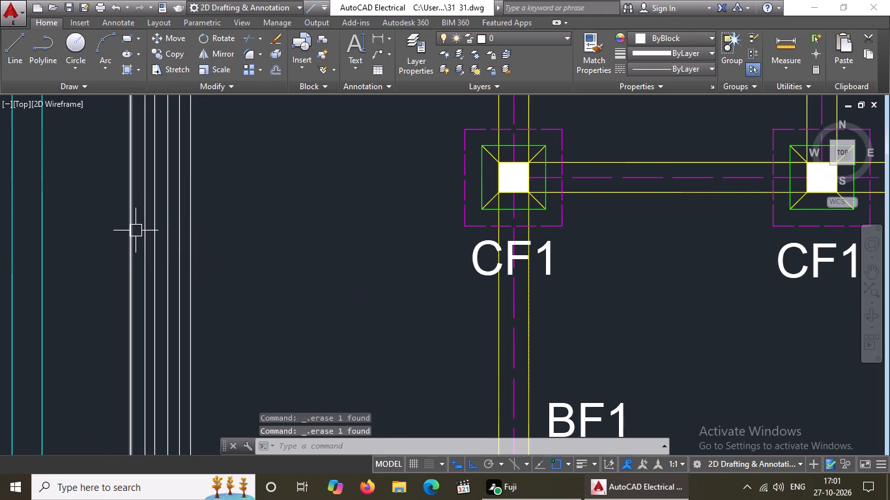
pyautogui.click(133, 230)
pyautogui.press('Delete')
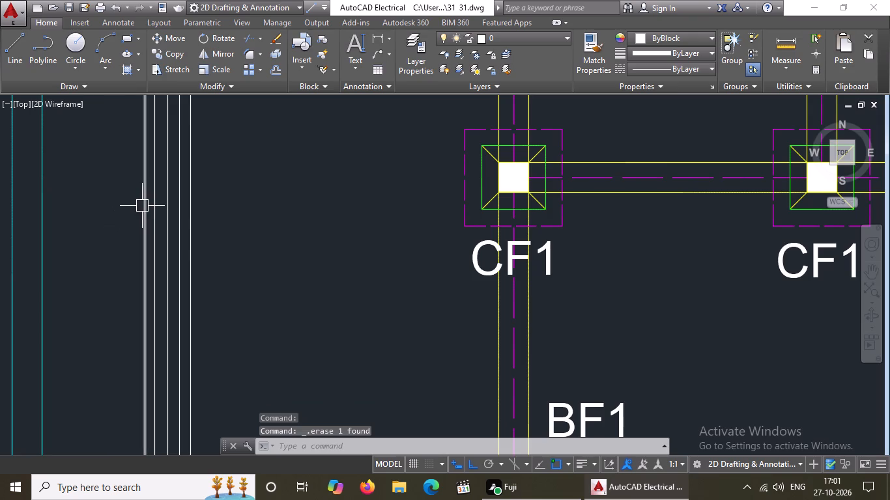
pyautogui.click(144, 203)
pyautogui.press('Delete')
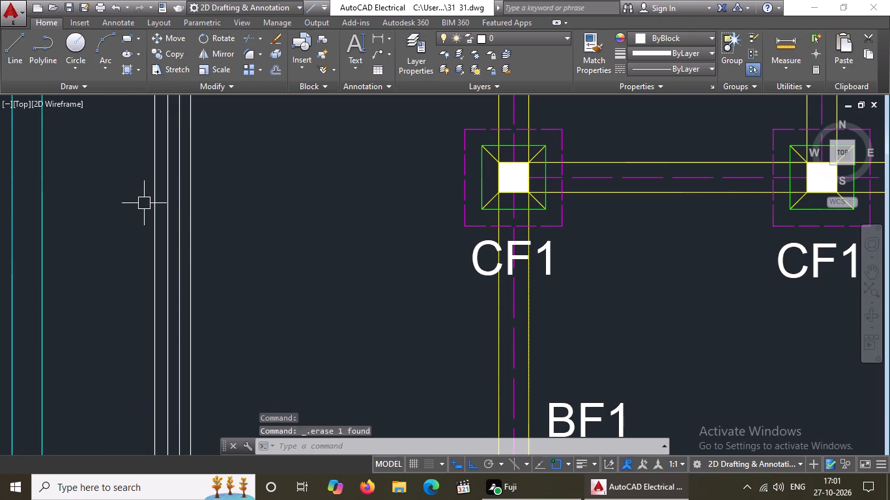
pyautogui.click(153, 225)
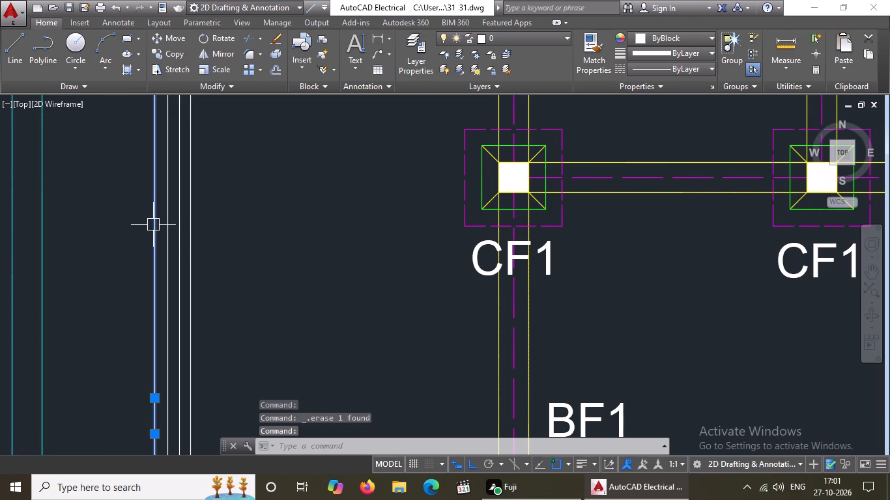
pyautogui.press('Delete')
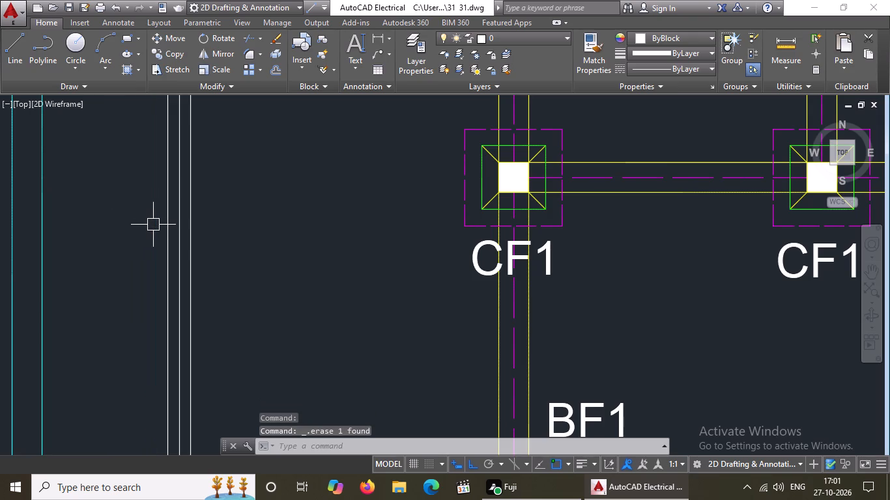
pyautogui.click(163, 214)
pyautogui.press('Delete')
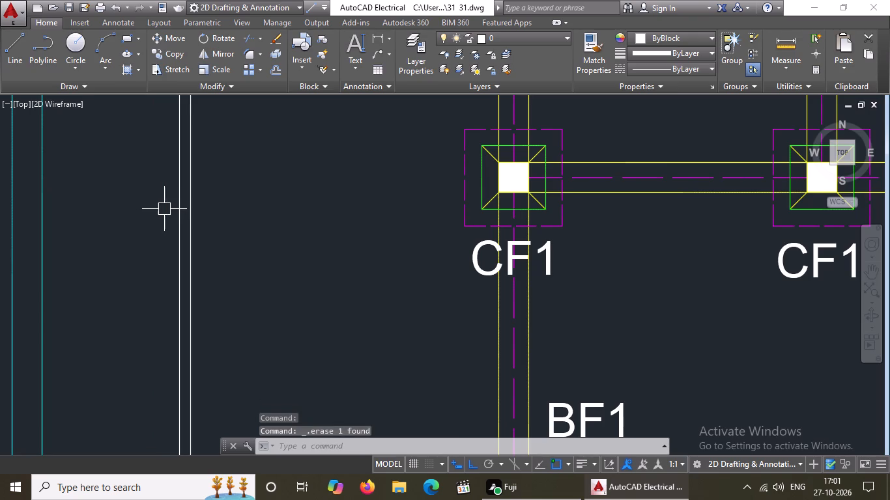
pyautogui.click(179, 210)
pyautogui.press('Delete')
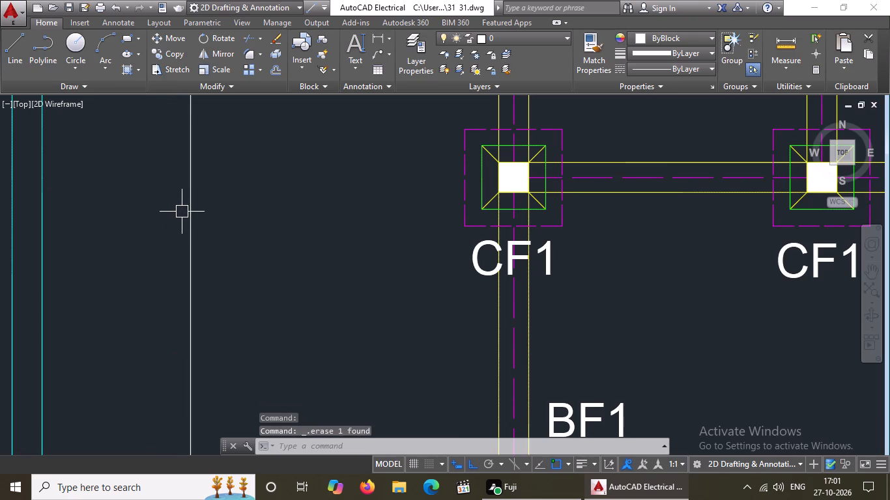
pyautogui.click(190, 221)
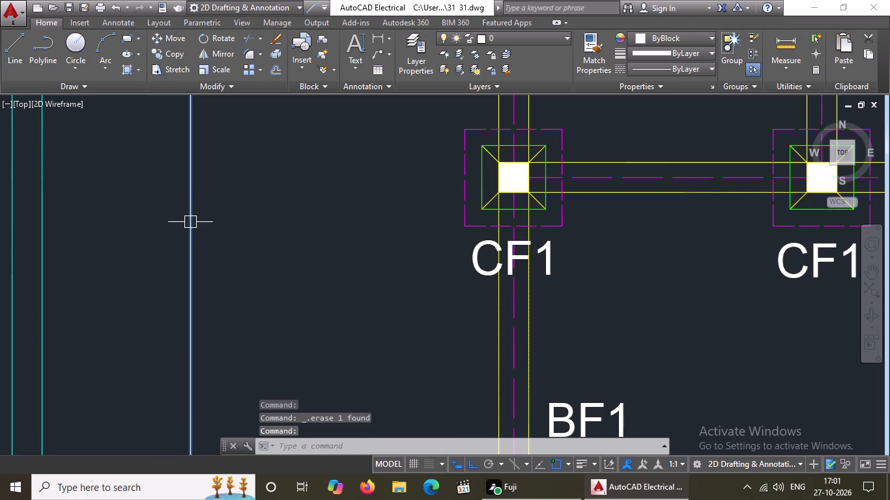
pyautogui.press('Delete')
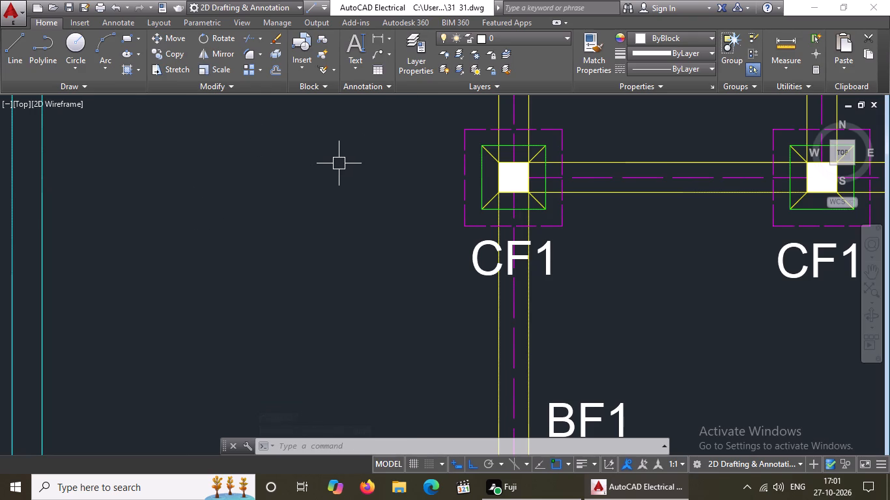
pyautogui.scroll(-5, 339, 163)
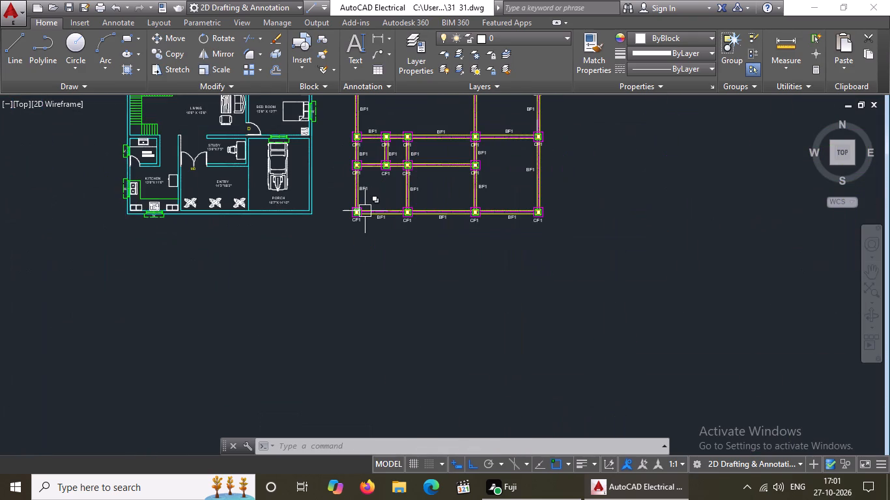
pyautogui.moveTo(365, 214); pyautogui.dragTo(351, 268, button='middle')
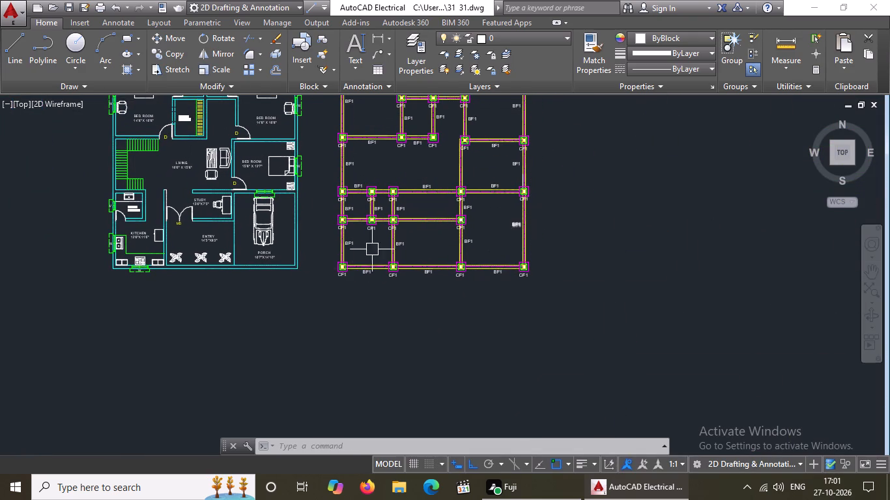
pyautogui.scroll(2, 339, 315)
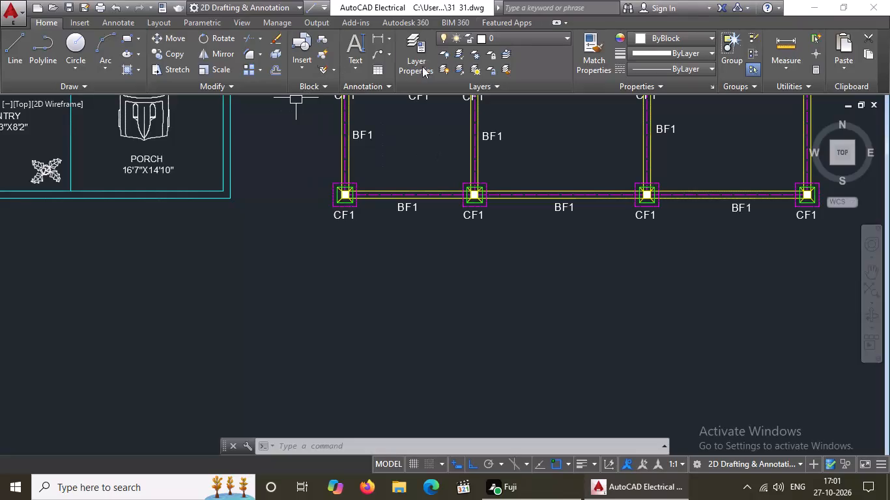
# Add a linear dimension between the facing column edges of the leftmost bottom bay in the Column Footing Plan, placed below the CF1 labels.
pyautogui.click(376, 32)
pyautogui.scroll(5, 351, 195)
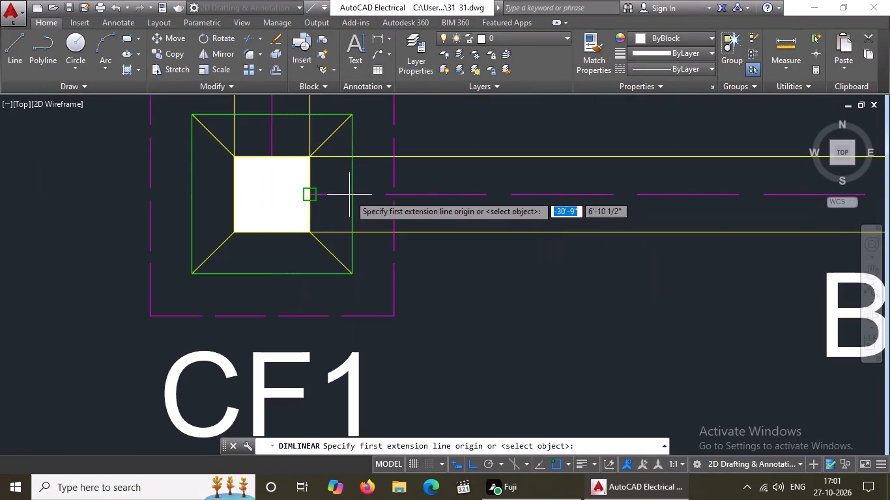
pyautogui.click(309, 152)
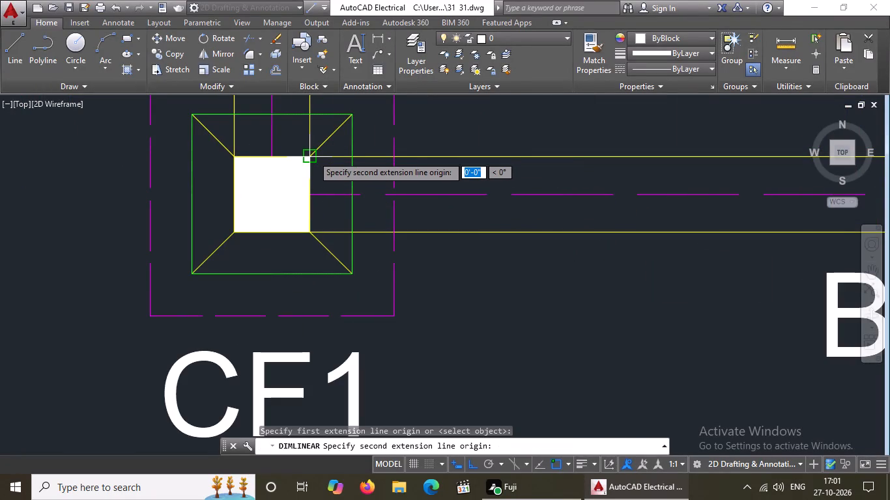
pyautogui.scroll(-2, 313, 156)
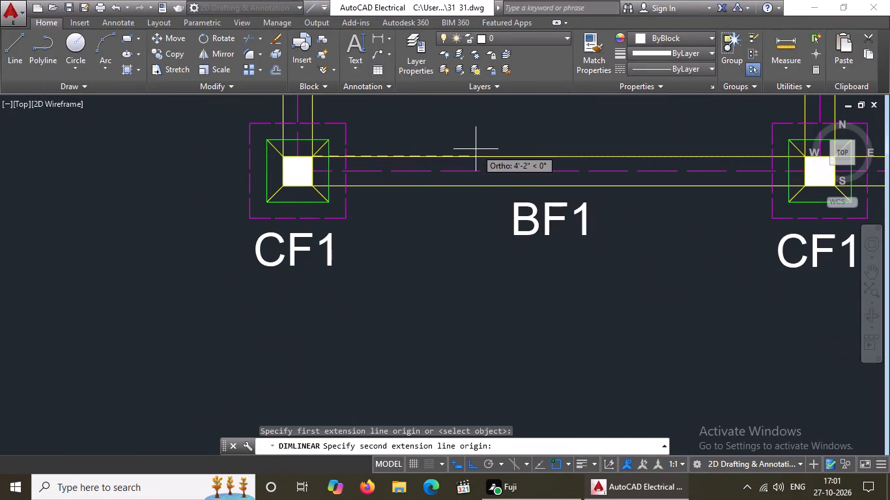
pyautogui.scroll(-3, 475, 149)
pyautogui.scroll(5, 556, 149)
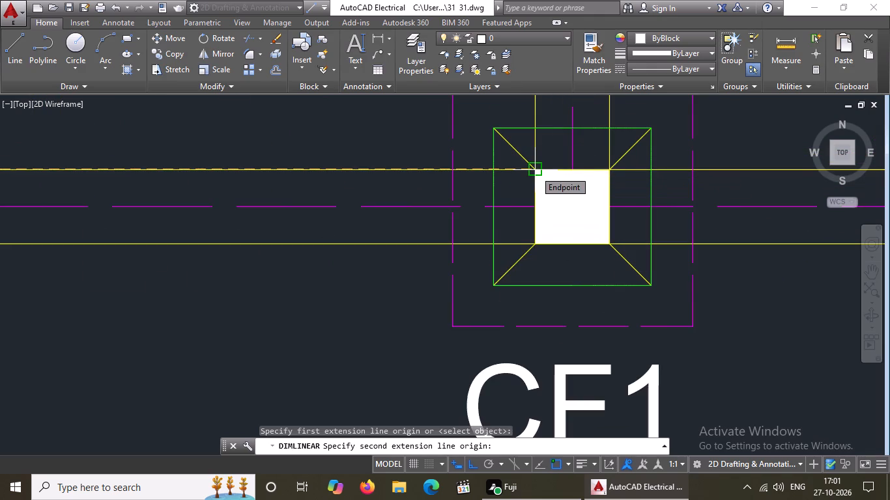
pyautogui.click(535, 170)
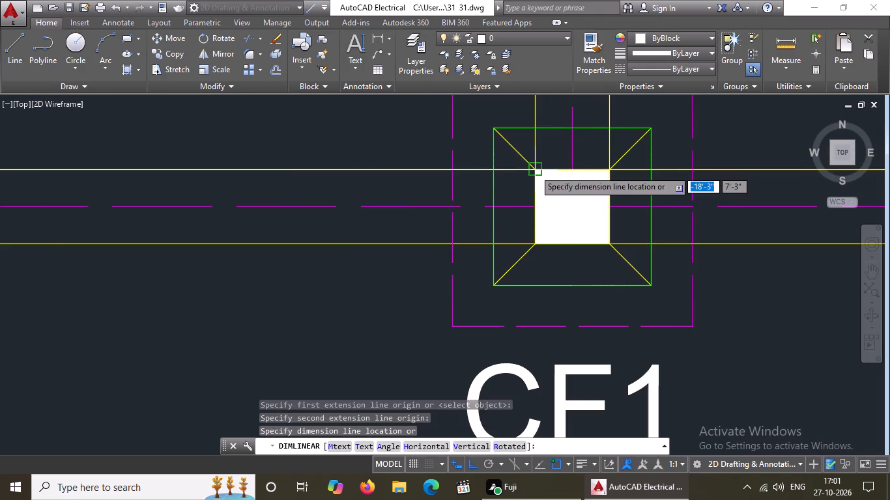
pyautogui.scroll(-5, 534, 170)
pyautogui.scroll(-2, 515, 219)
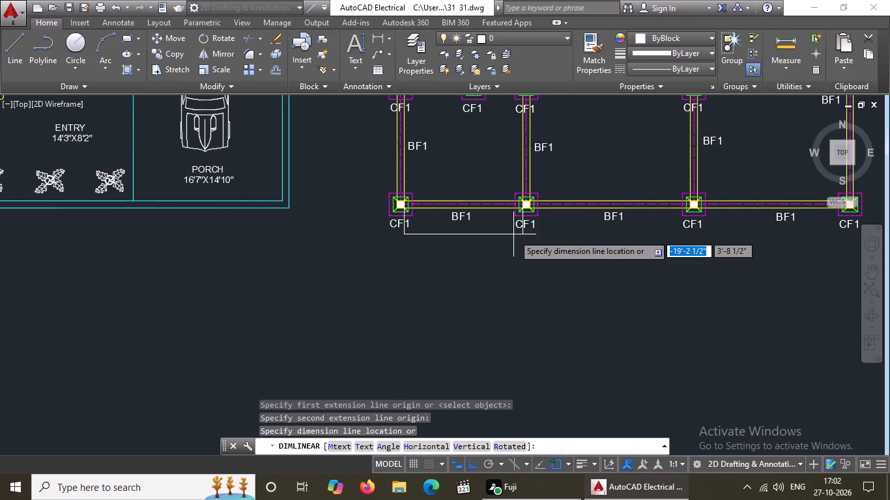
pyautogui.click(513, 234)
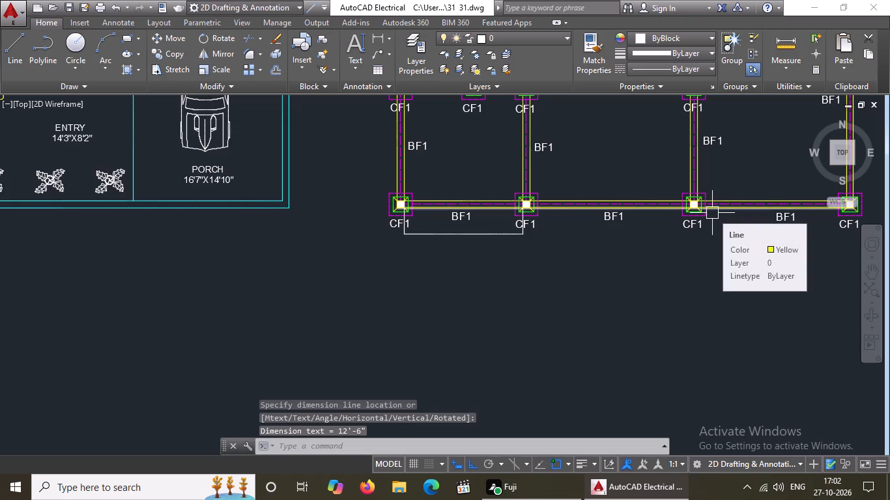
# Add a linear dimension between the facing column edges of the middle bottom bay, in line with the first bay's dimension.
pyautogui.write('DIMLIN')
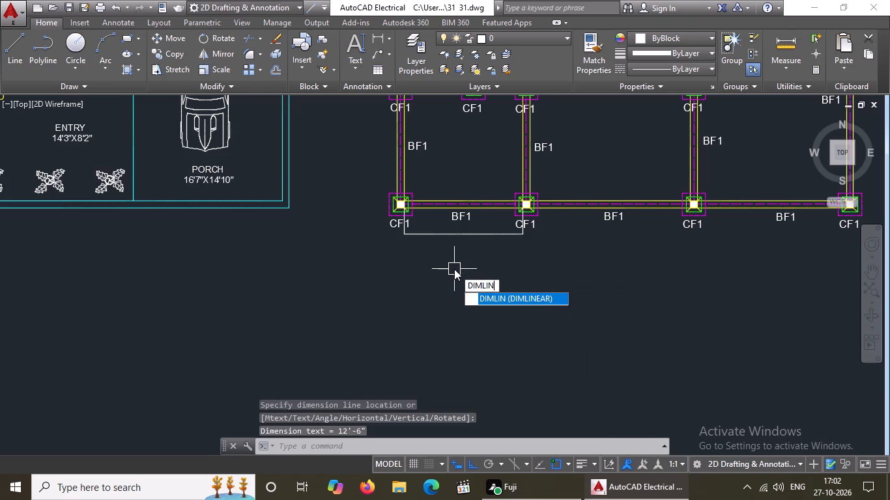
pyautogui.press('Return')
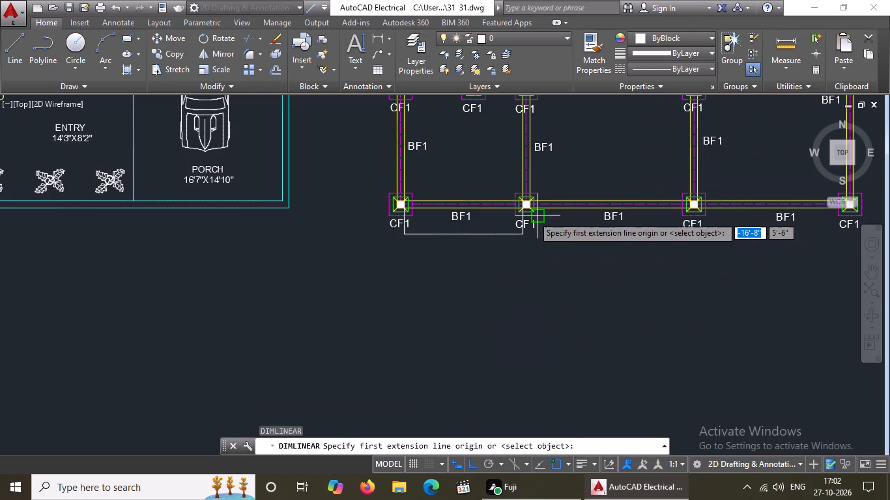
pyautogui.scroll(4, 542, 205)
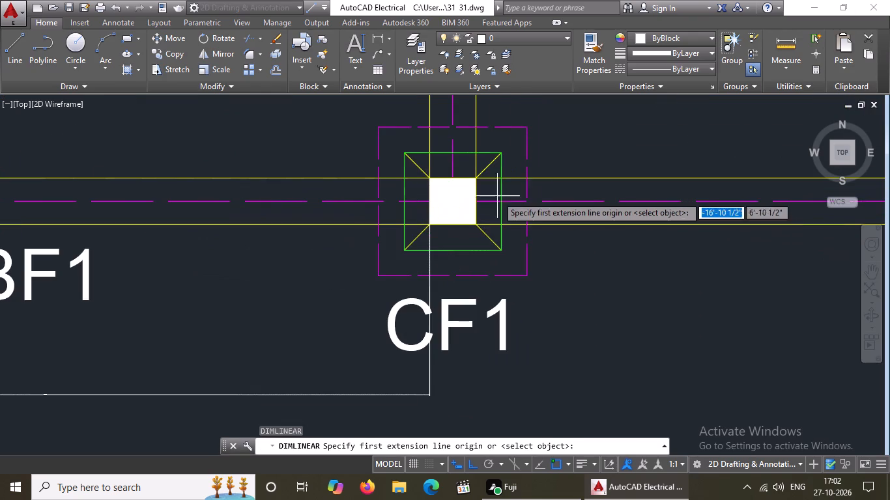
pyautogui.click(478, 176)
pyautogui.scroll(-3, 511, 189)
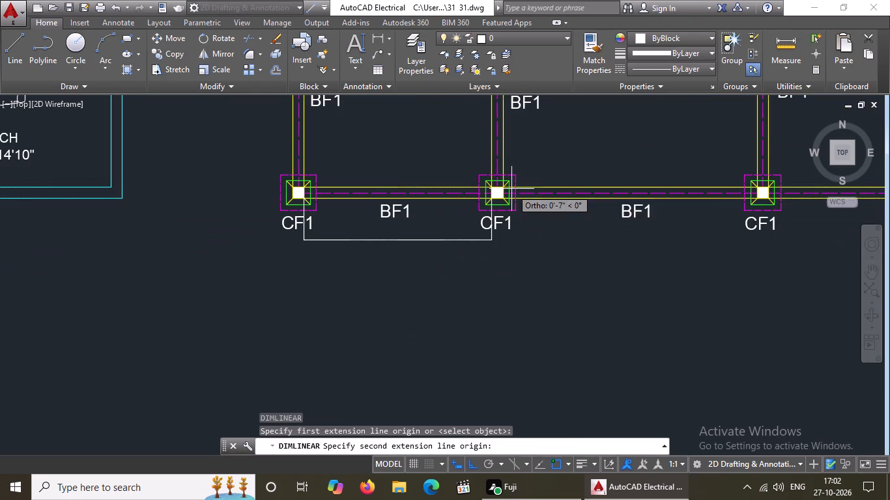
pyautogui.scroll(2, 760, 187)
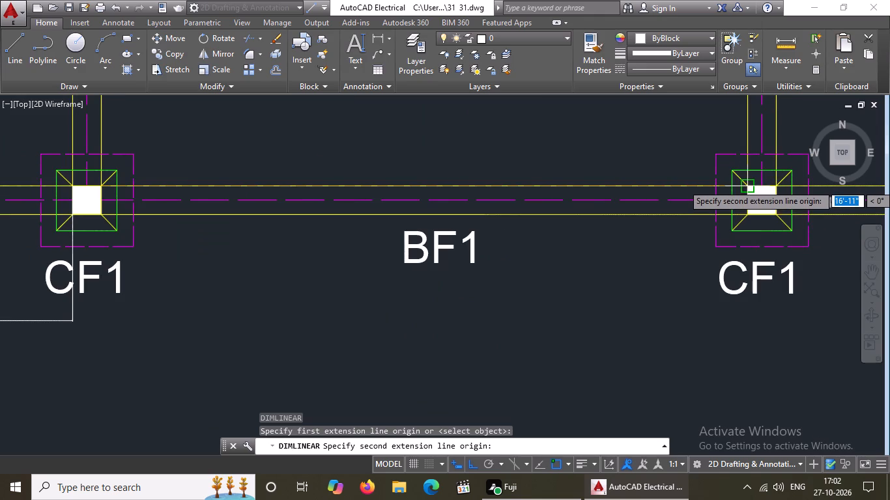
pyautogui.click(746, 184)
pyautogui.scroll(-4, 718, 206)
pyautogui.scroll(2, 716, 240)
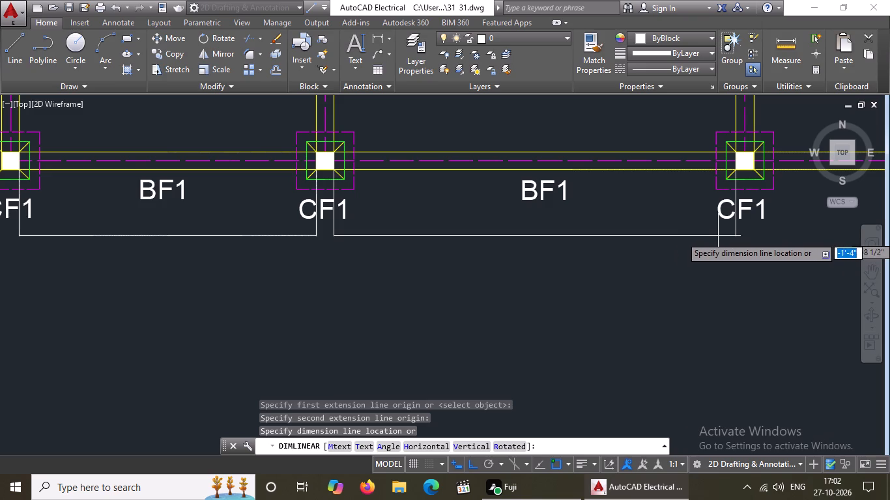
pyautogui.click(718, 236)
pyautogui.scroll(-4, 712, 238)
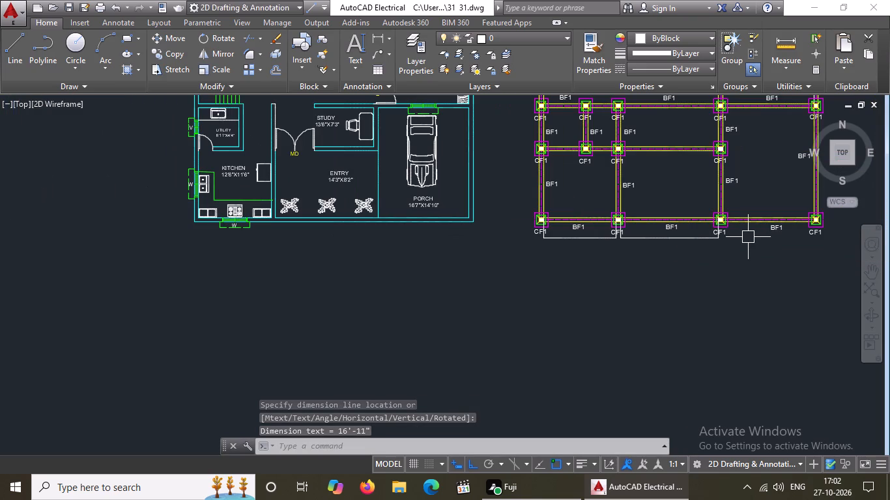
pyautogui.press('Escape')
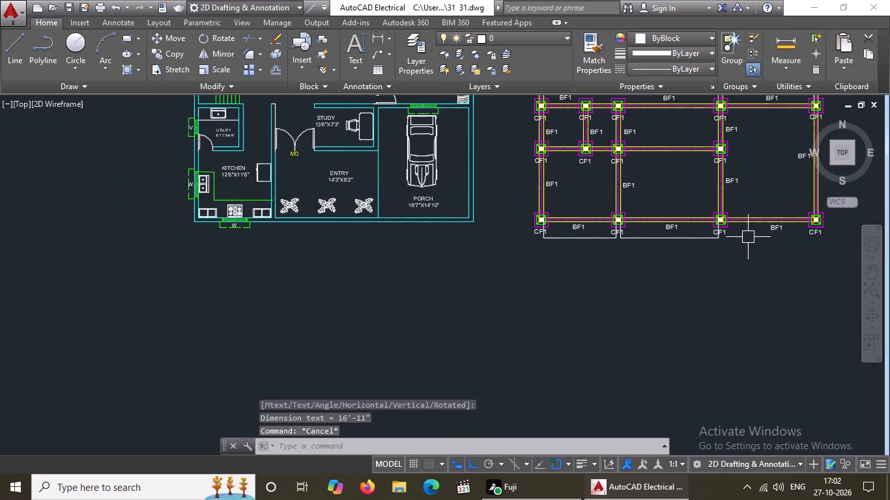
# Add a linear dimension between the facing column edges of the rightmost bottom bay, aligned with the other two bottom dimensions.
pyautogui.write('DIMLIN')
pyautogui.press('space')
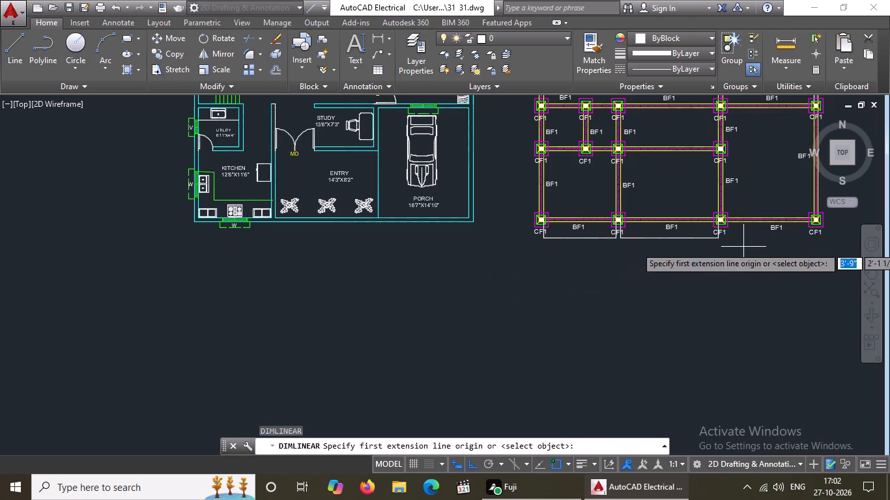
pyautogui.scroll(3, 771, 232)
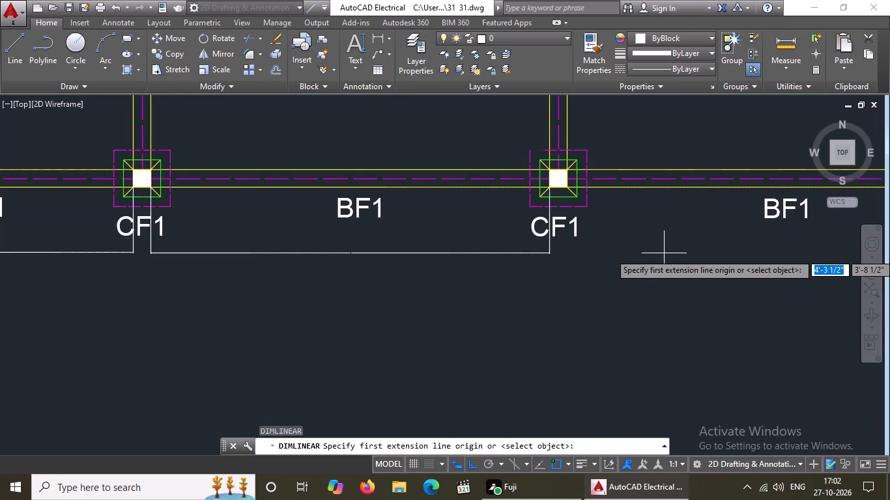
pyautogui.scroll(2, 637, 234)
pyautogui.scroll(-2, 467, 143)
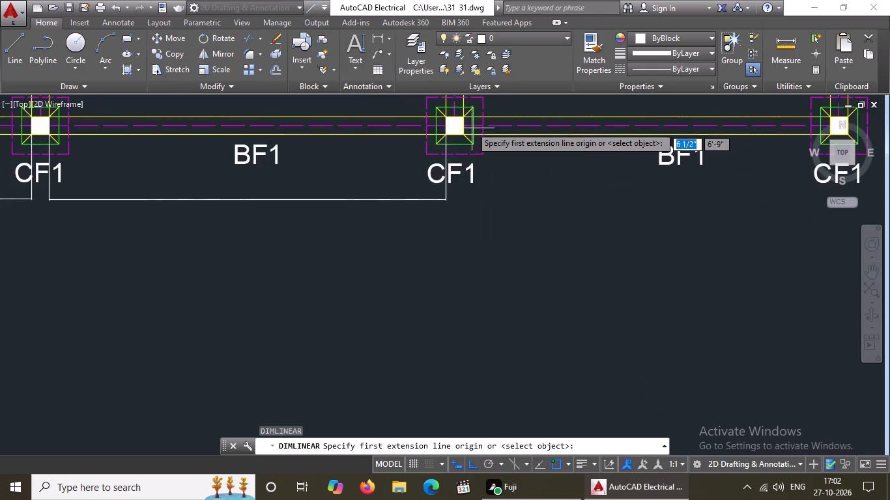
pyautogui.scroll(2, 470, 119)
pyautogui.click(449, 111)
pyautogui.scroll(-2, 464, 142)
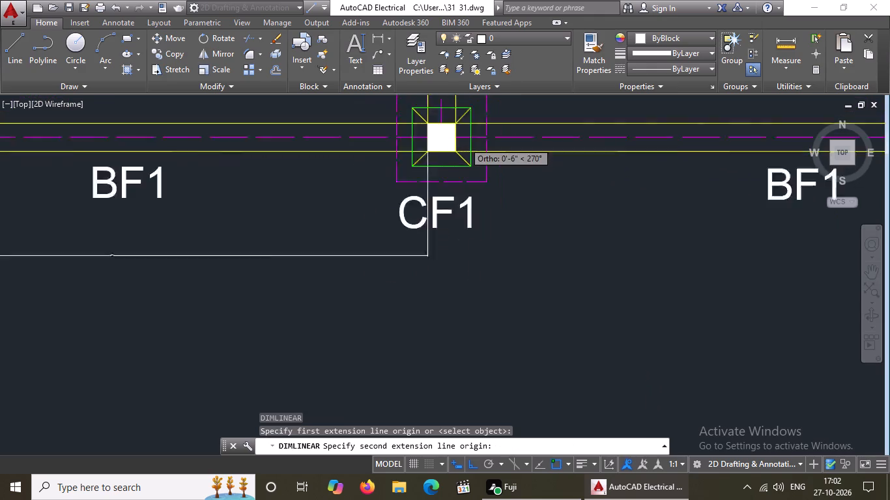
pyautogui.scroll(-3, 465, 144)
pyautogui.scroll(5, 556, 140)
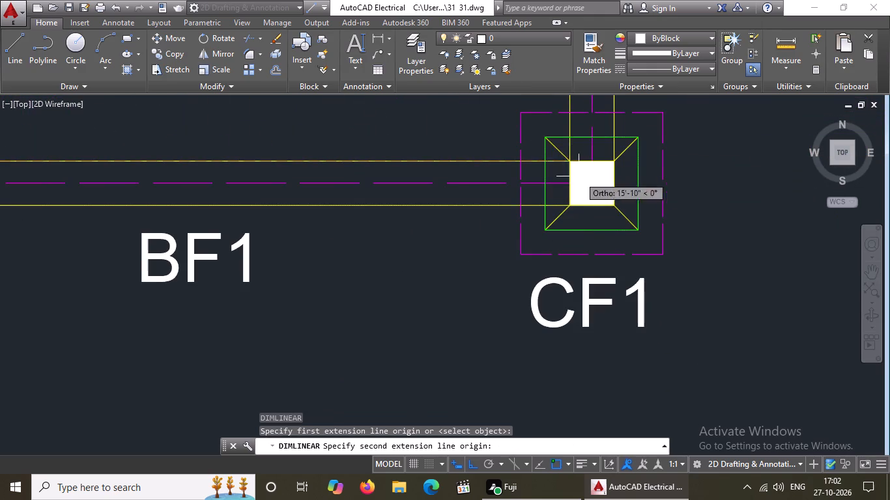
pyautogui.click(571, 163)
pyautogui.scroll(-3, 554, 193)
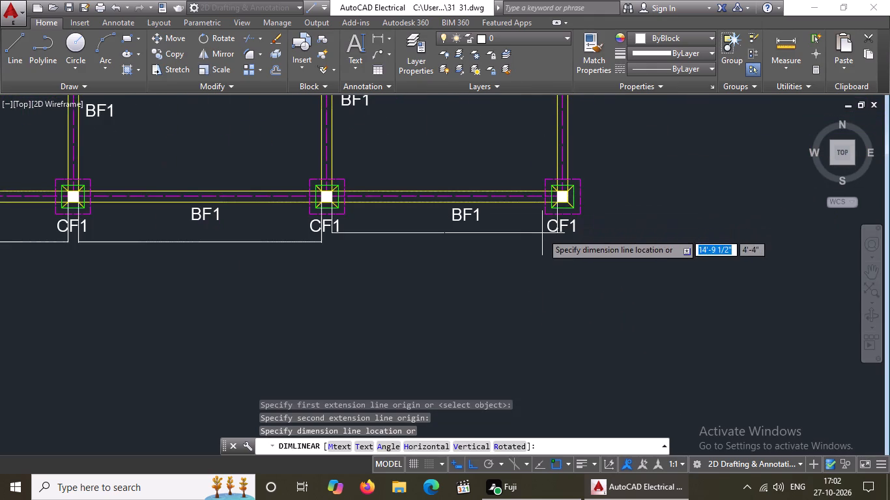
pyautogui.scroll(2, 539, 243)
pyautogui.scroll(-2, 539, 243)
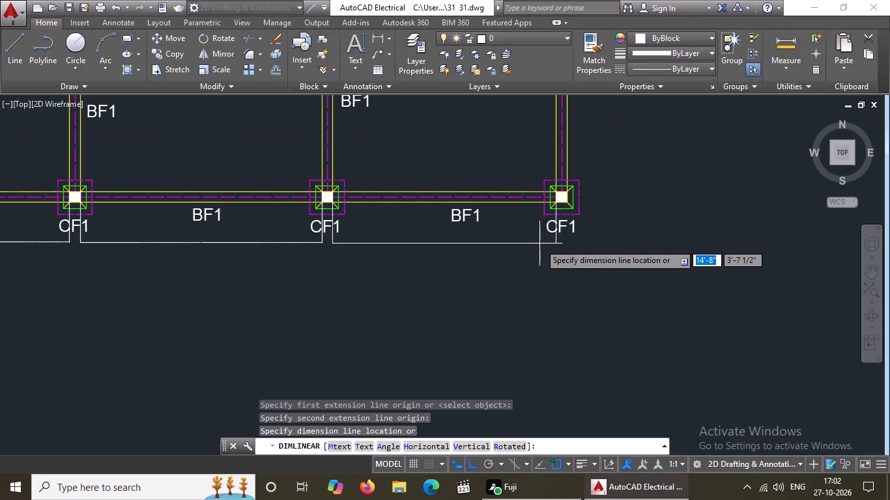
pyautogui.click(539, 243)
pyautogui.scroll(-3, 546, 250)
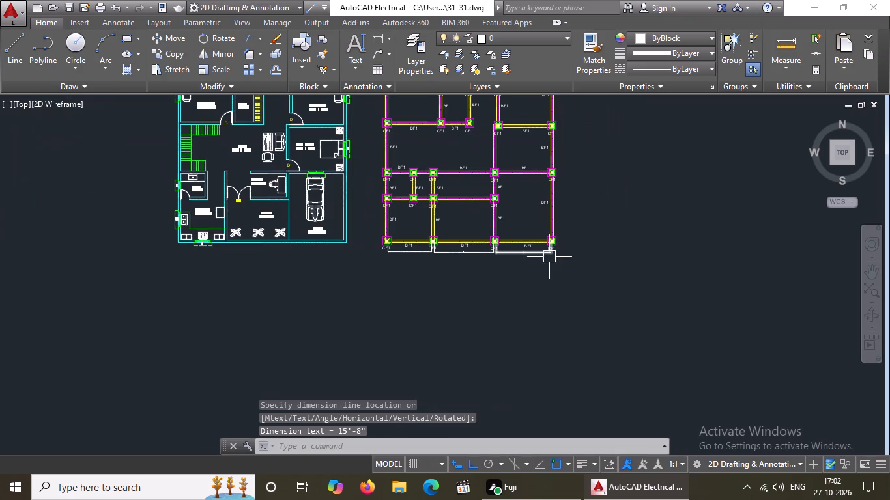
pyautogui.press('Escape')
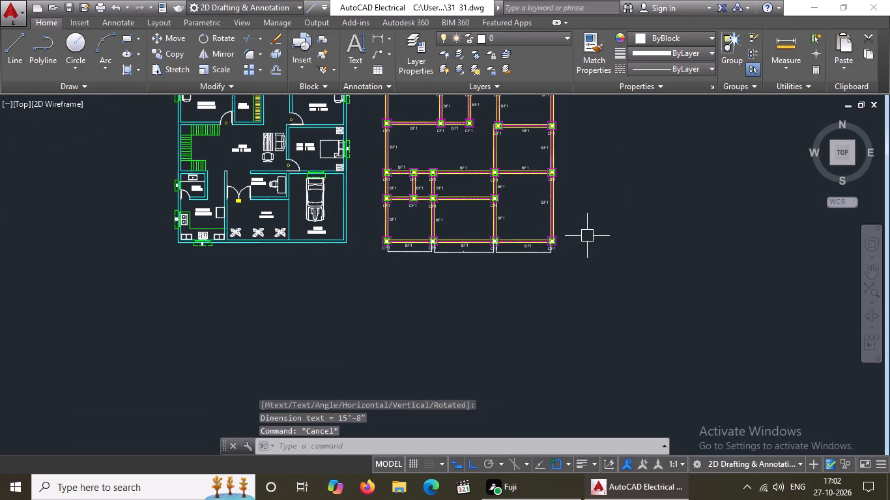
# Add a vertical linear dimension between the two lowest columns on the footing plan's right side, placed just outside the beam.
pyautogui.press('d')
pyautogui.write('IMLIN')
pyautogui.press('Return')
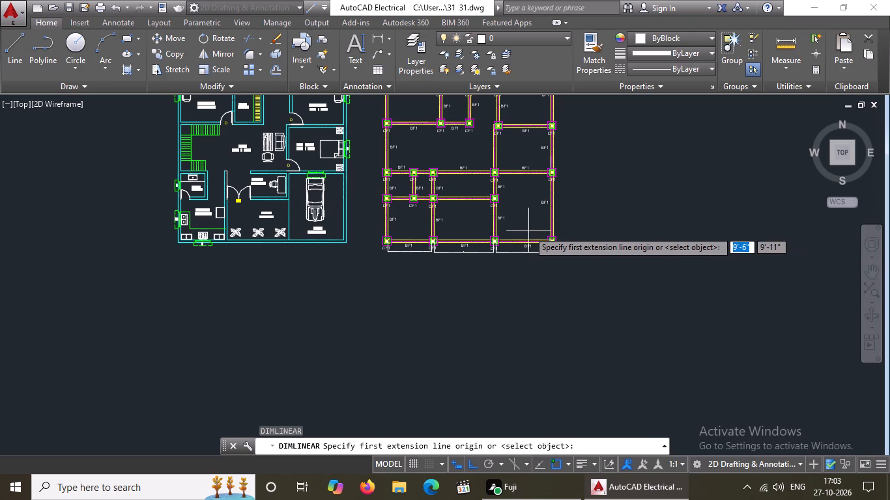
pyautogui.scroll(2, 498, 230)
pyautogui.scroll(2, 584, 239)
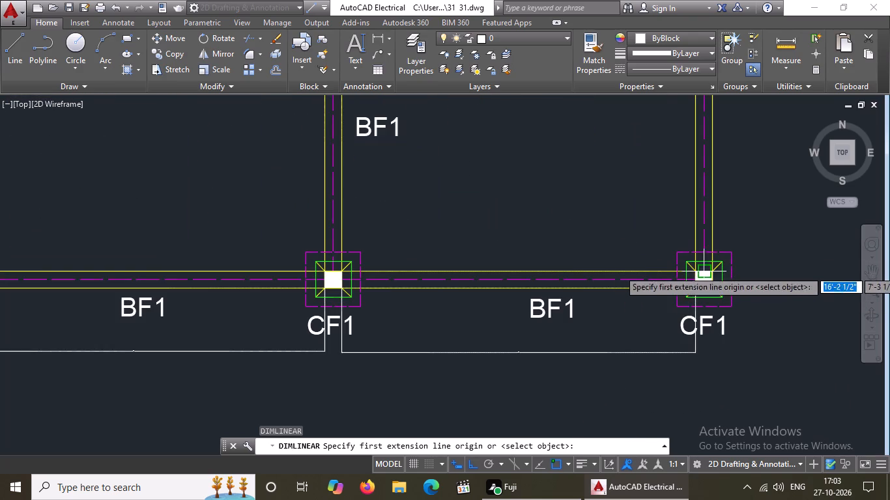
pyautogui.click(696, 271)
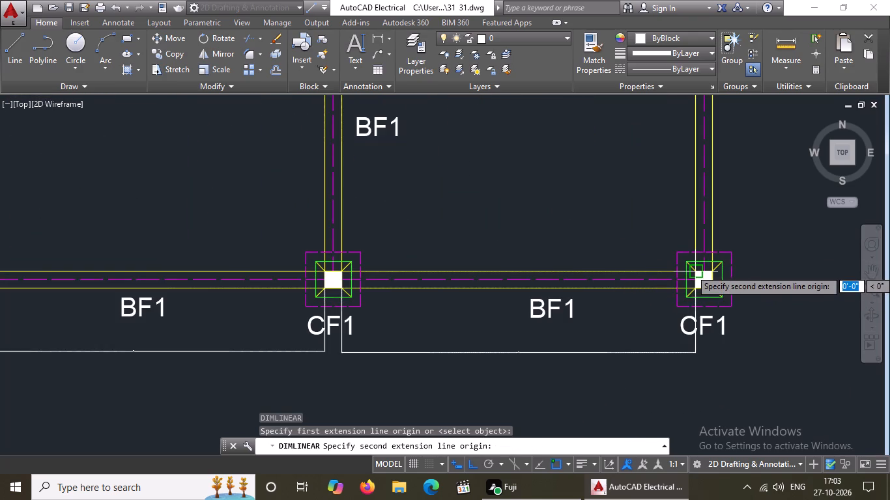
pyautogui.scroll(-2, 698, 270)
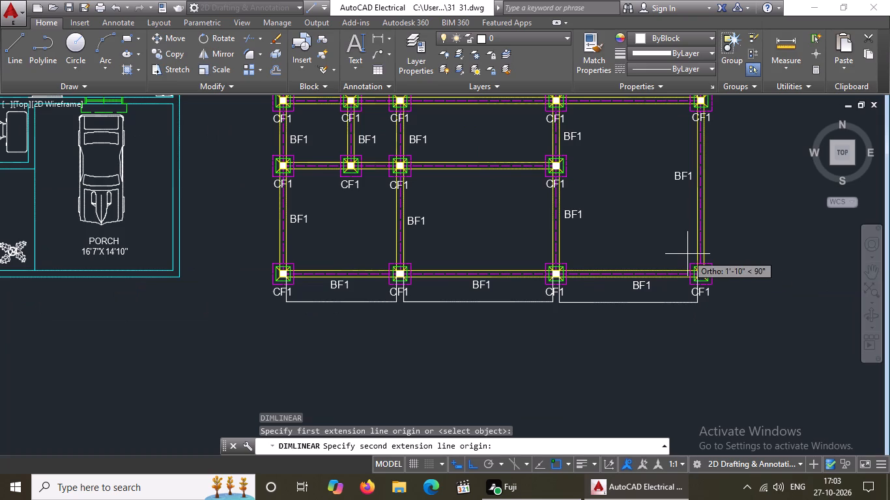
pyautogui.scroll(-2, 687, 254)
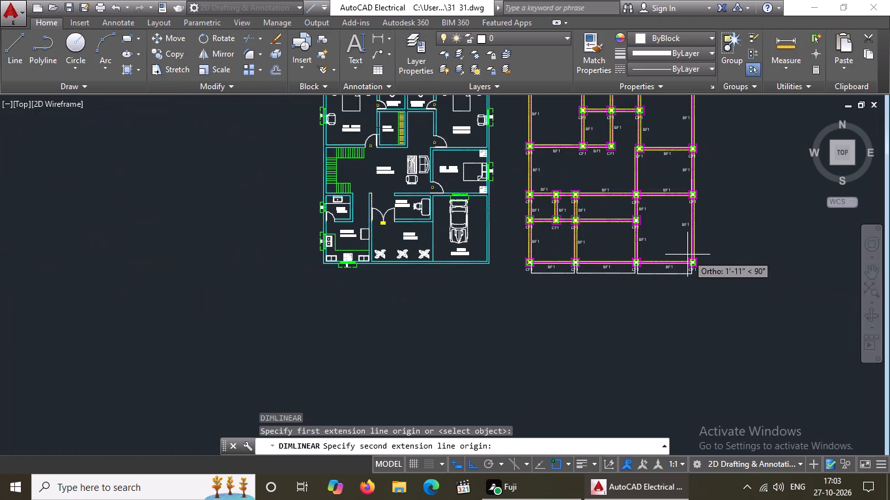
pyautogui.scroll(-2, 687, 255)
pyautogui.scroll(3, 696, 226)
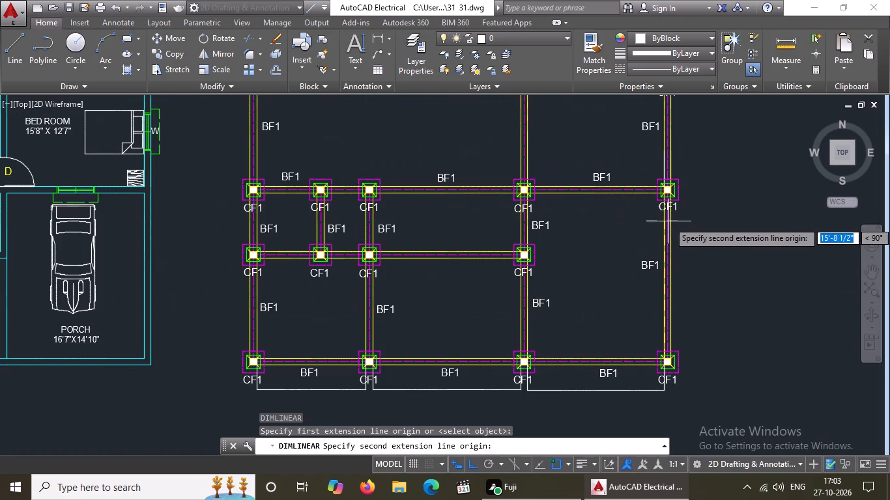
pyautogui.scroll(2, 661, 206)
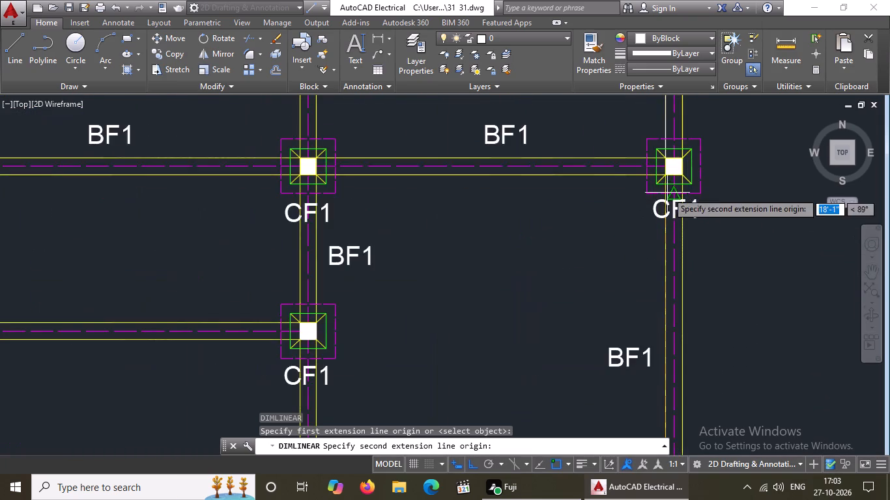
pyautogui.scroll(2, 667, 191)
pyautogui.click(658, 150)
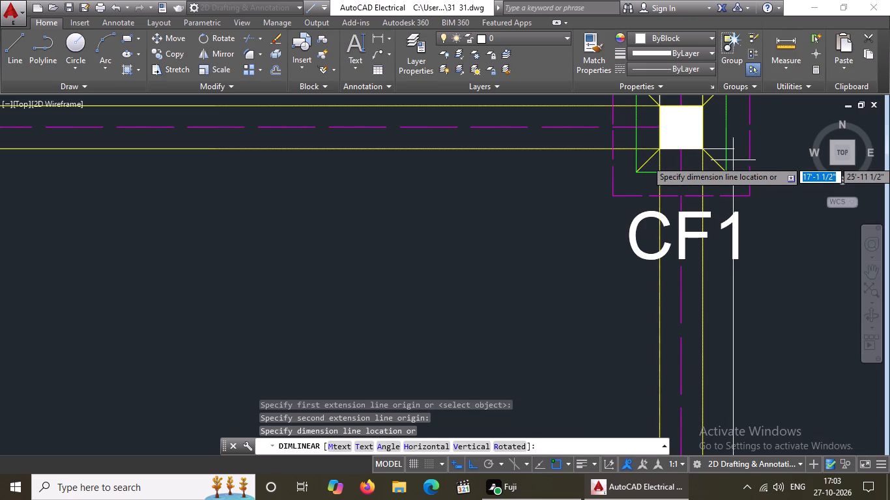
pyautogui.scroll(-4, 733, 160)
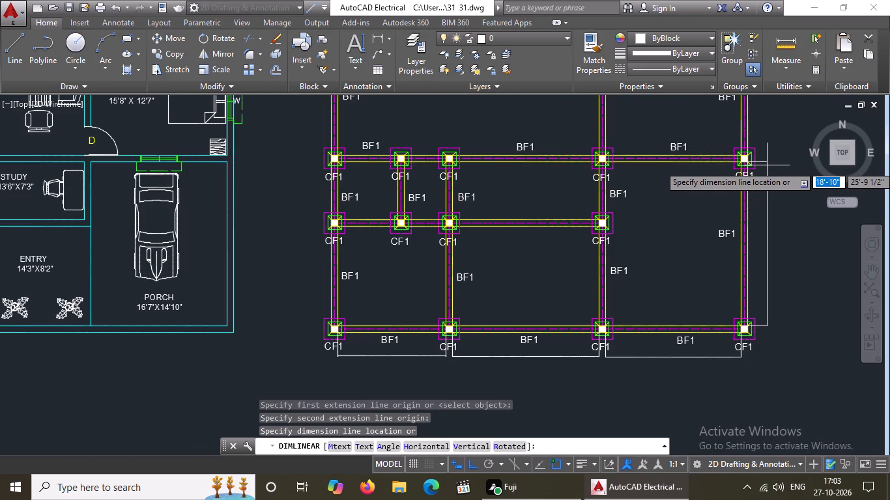
pyautogui.click(771, 164)
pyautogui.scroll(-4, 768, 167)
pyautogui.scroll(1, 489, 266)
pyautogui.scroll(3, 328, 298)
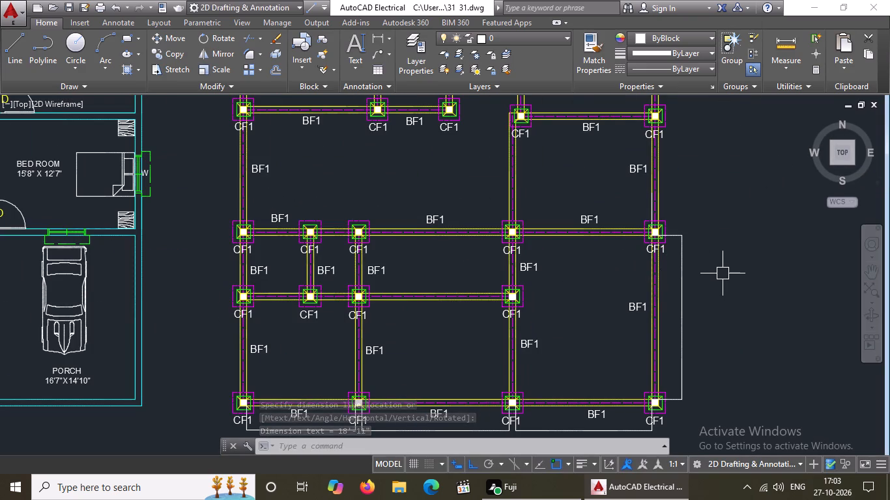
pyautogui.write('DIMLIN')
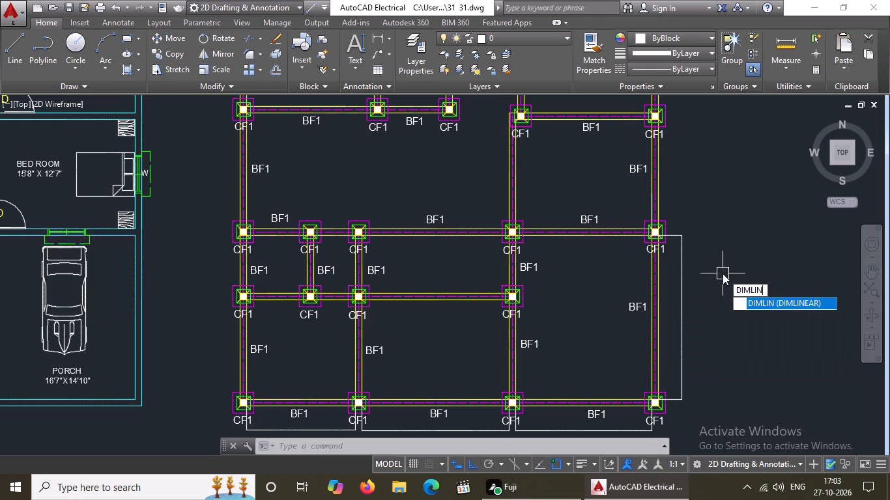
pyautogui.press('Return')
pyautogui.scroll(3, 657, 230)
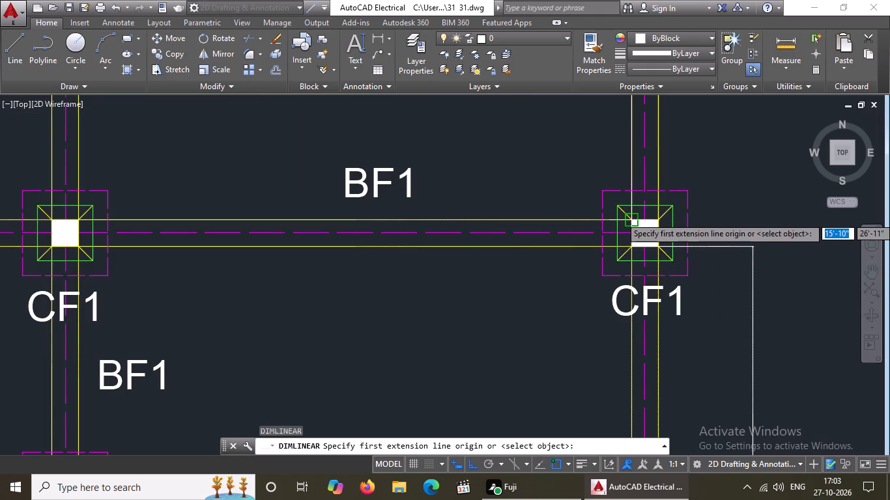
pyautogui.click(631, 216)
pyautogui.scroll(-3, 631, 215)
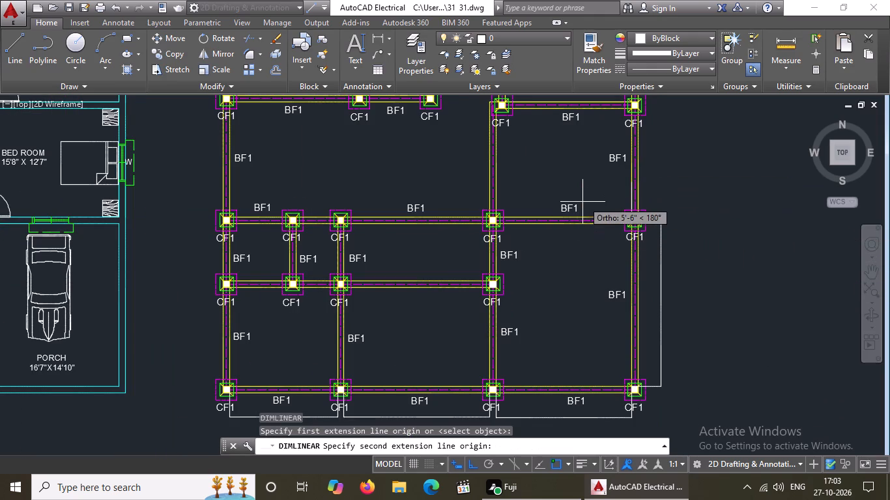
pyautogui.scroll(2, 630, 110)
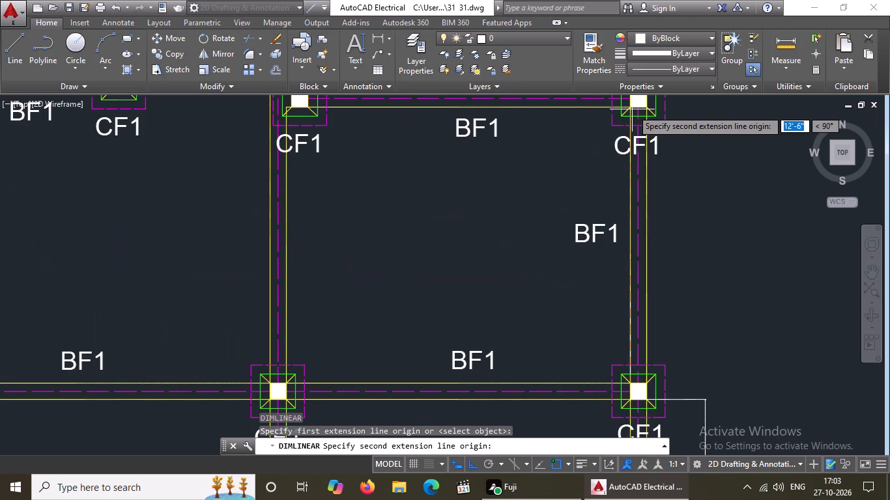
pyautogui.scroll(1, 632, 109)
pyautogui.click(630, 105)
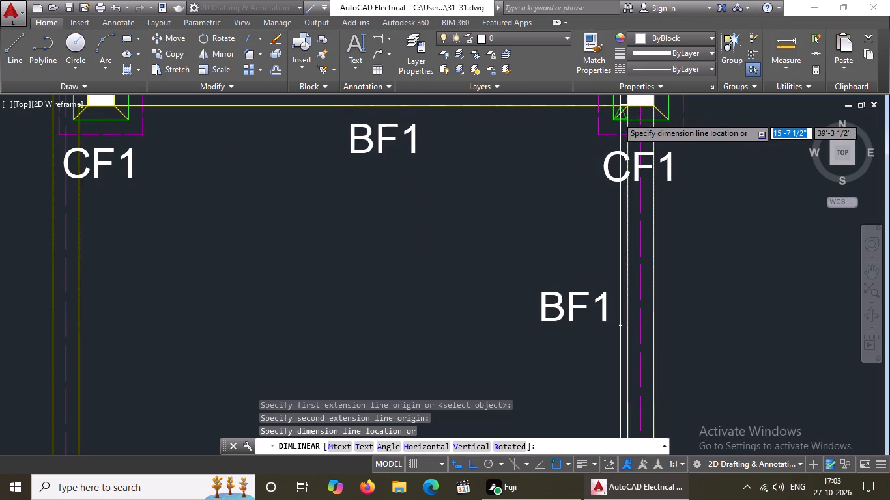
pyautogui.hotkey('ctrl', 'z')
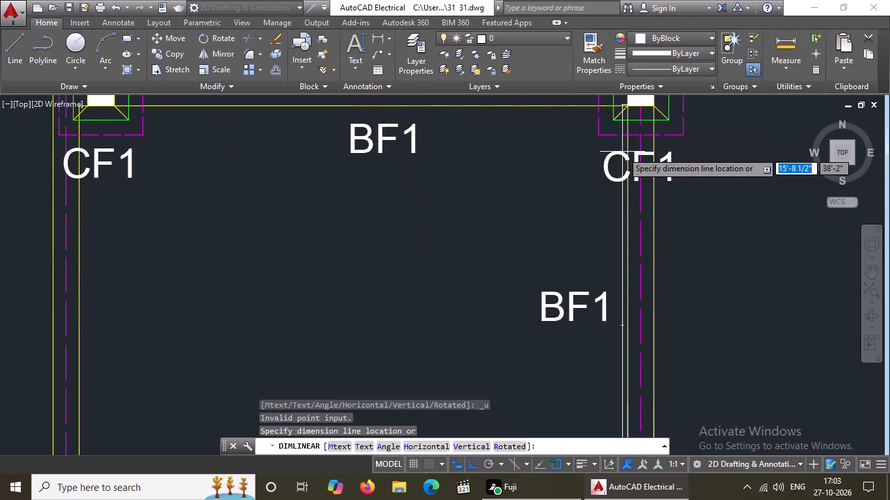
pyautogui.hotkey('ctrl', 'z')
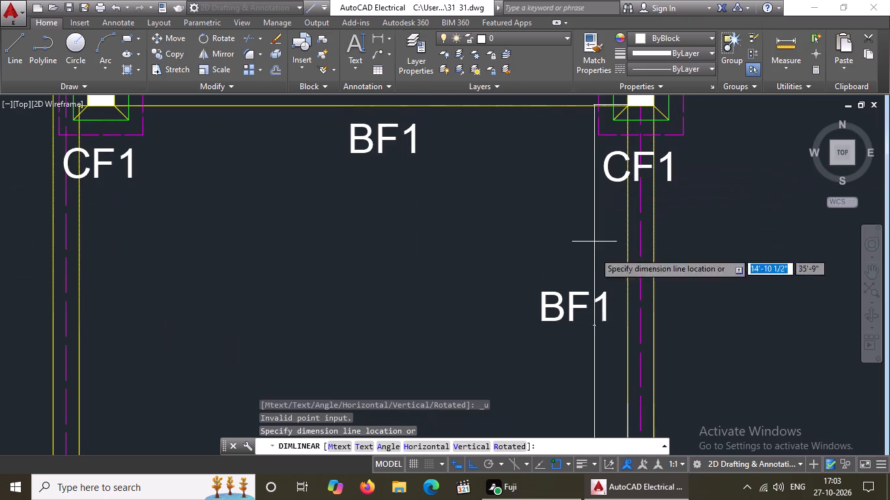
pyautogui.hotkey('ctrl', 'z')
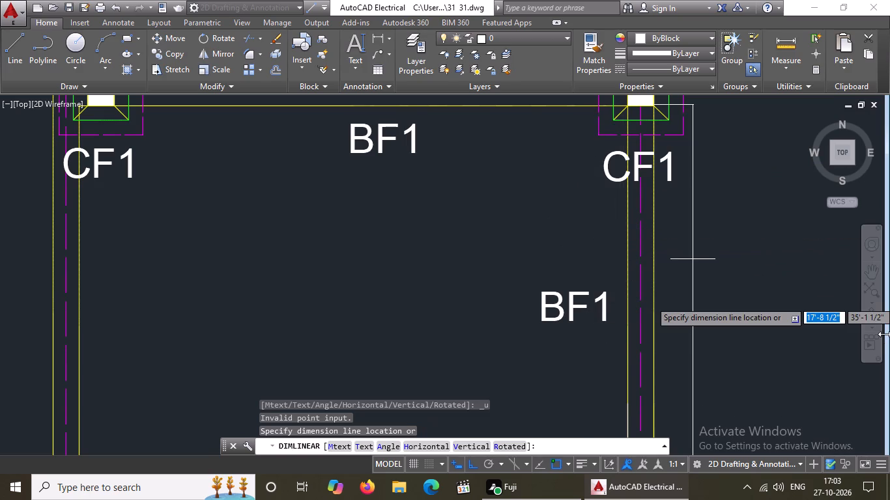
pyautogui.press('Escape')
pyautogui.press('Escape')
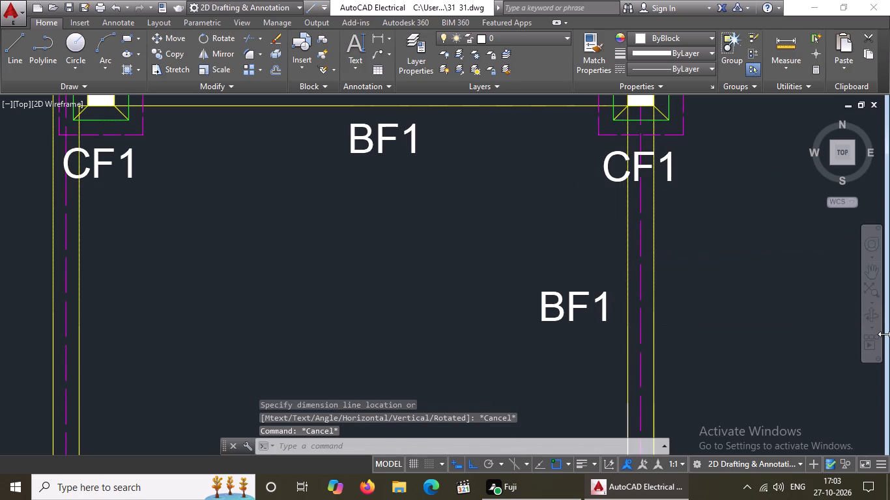
# Add a vertical linear dimension between the facing edges of the second and third columns from the bottom on the footing plan's right side, aligned with the dimension below.
pyautogui.write('DIMLIN')
pyautogui.press('Return')
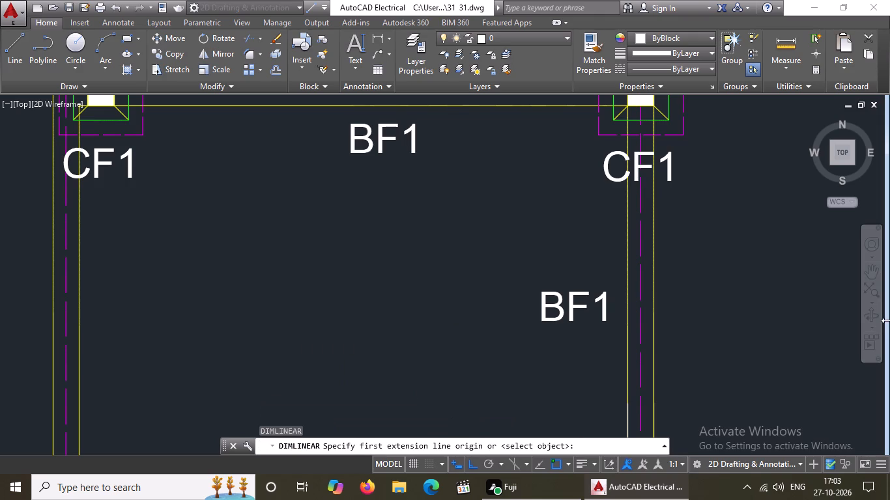
pyautogui.scroll(-3, 779, 260)
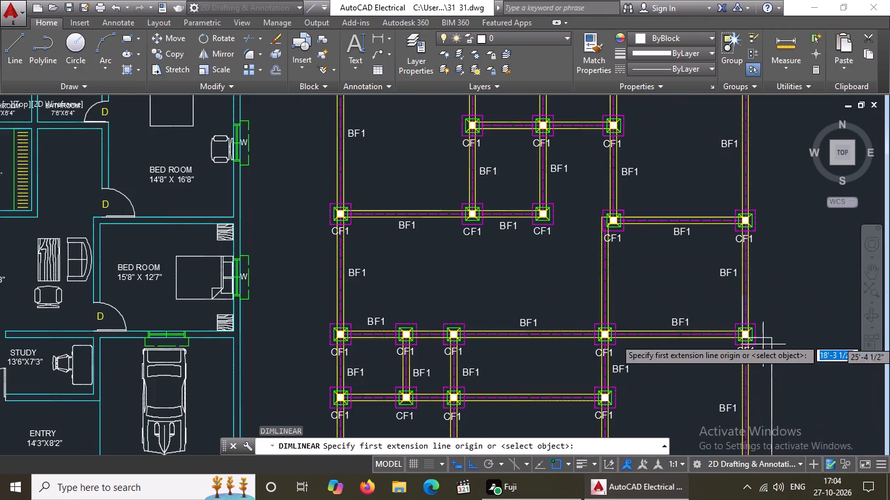
pyautogui.scroll(5, 775, 318)
pyautogui.scroll(-2, 549, 320)
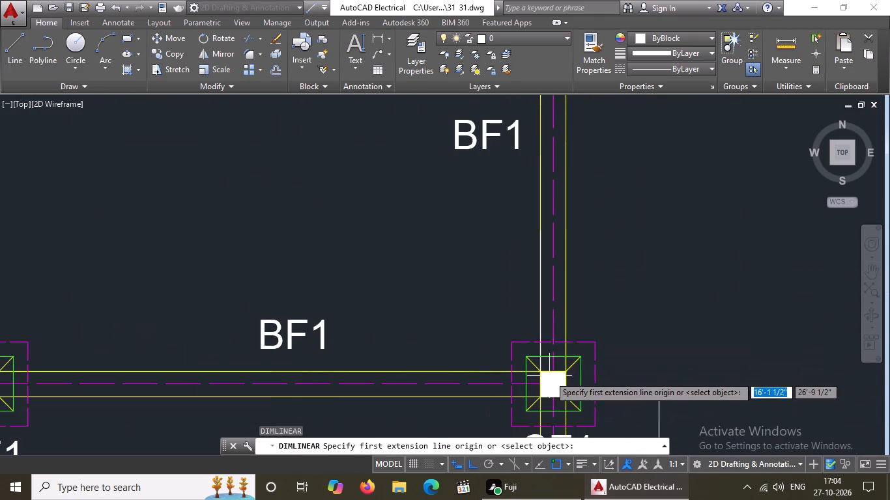
pyautogui.scroll(2, 549, 376)
pyautogui.click(526, 364)
pyautogui.scroll(-2, 533, 350)
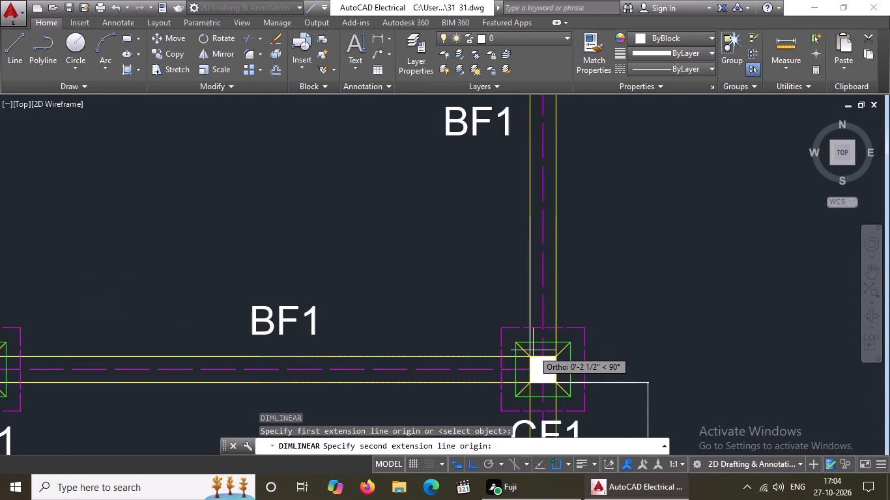
pyautogui.scroll(-2, 533, 350)
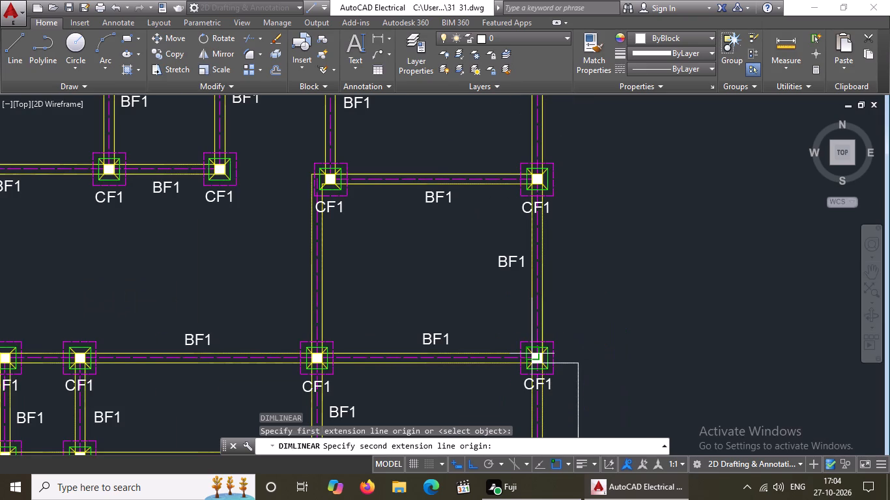
pyautogui.scroll(2, 538, 179)
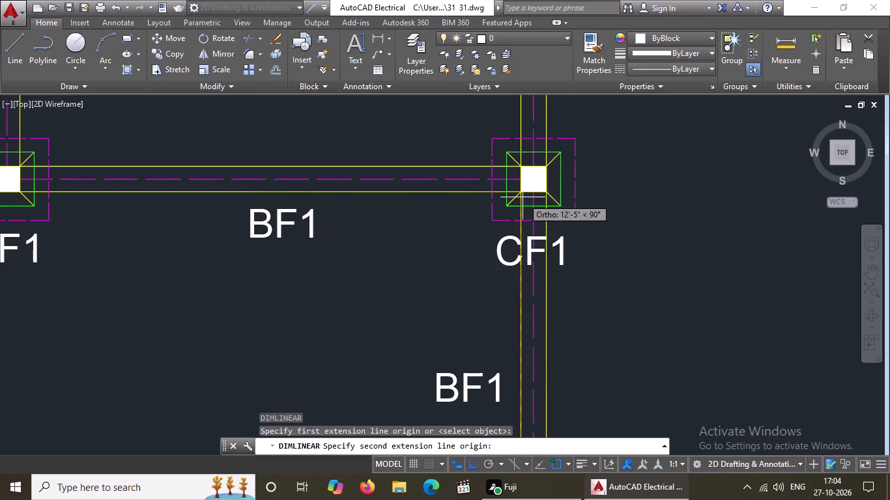
pyautogui.click(519, 189)
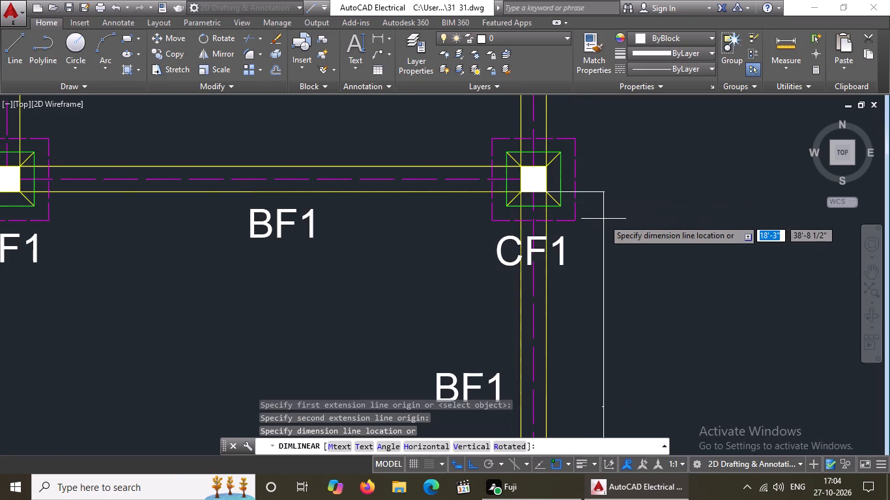
pyautogui.scroll(-2, 603, 218)
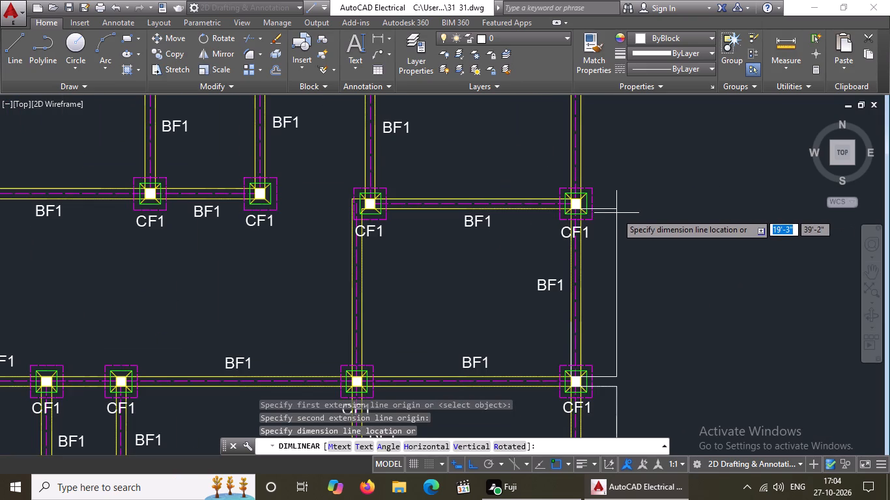
pyautogui.click(615, 212)
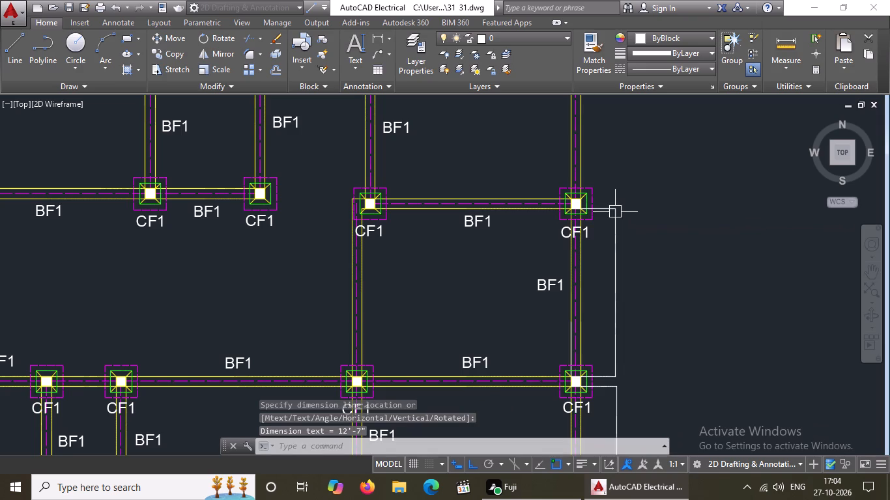
# Add a vertical linear dimension between the facing column edges of the uppermost bay on the footing plan's right side, aligned with the dimensions below.
pyautogui.scroll(-3, 589, 271)
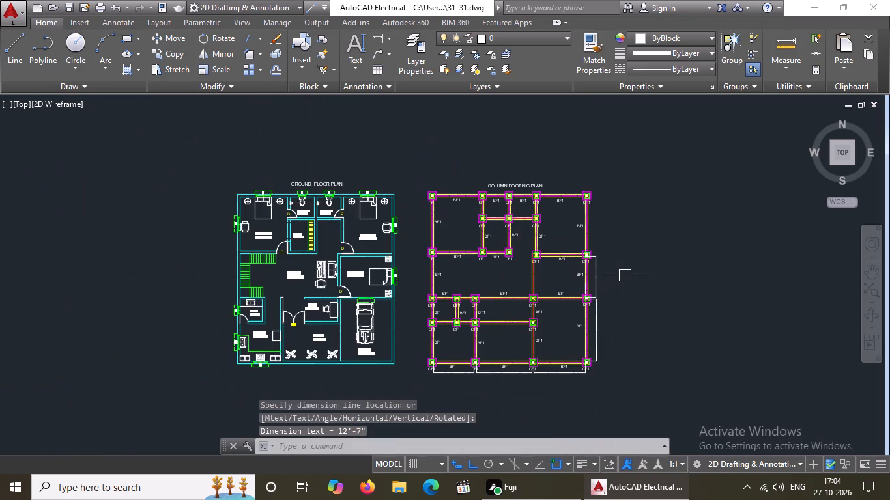
pyautogui.write('DIMLIN')
pyautogui.press('Return')
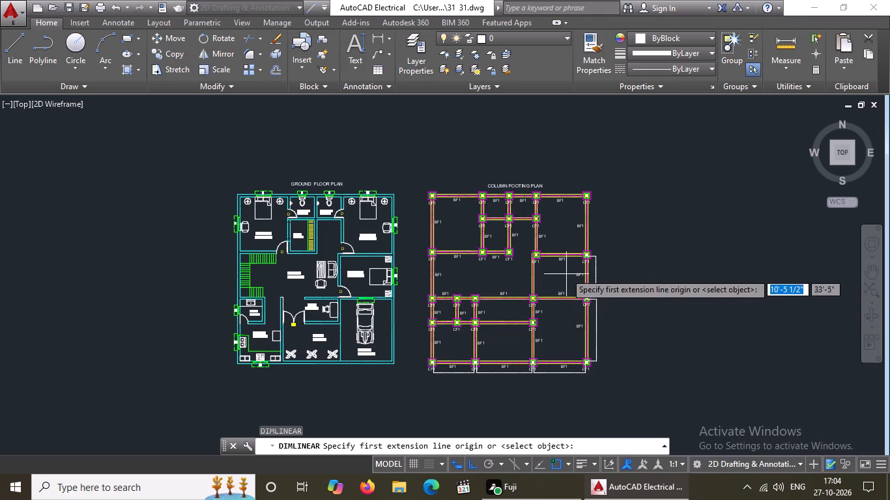
pyautogui.scroll(1, 586, 249)
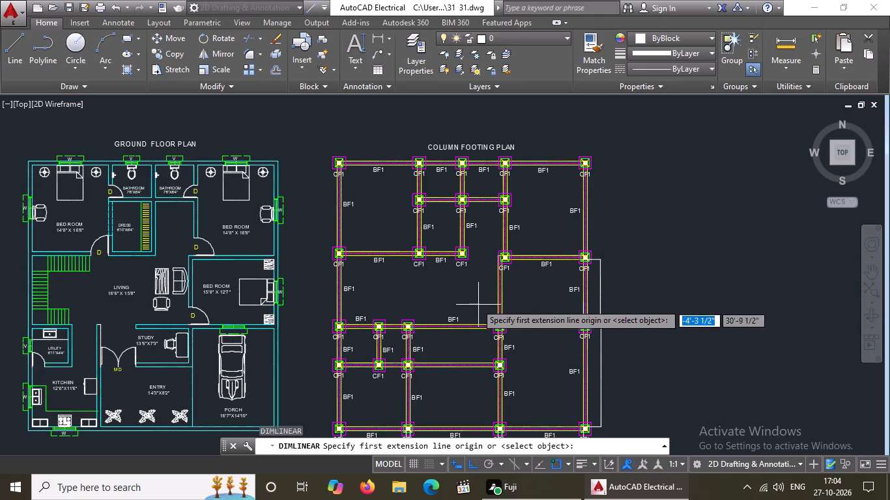
pyautogui.scroll(5, 588, 262)
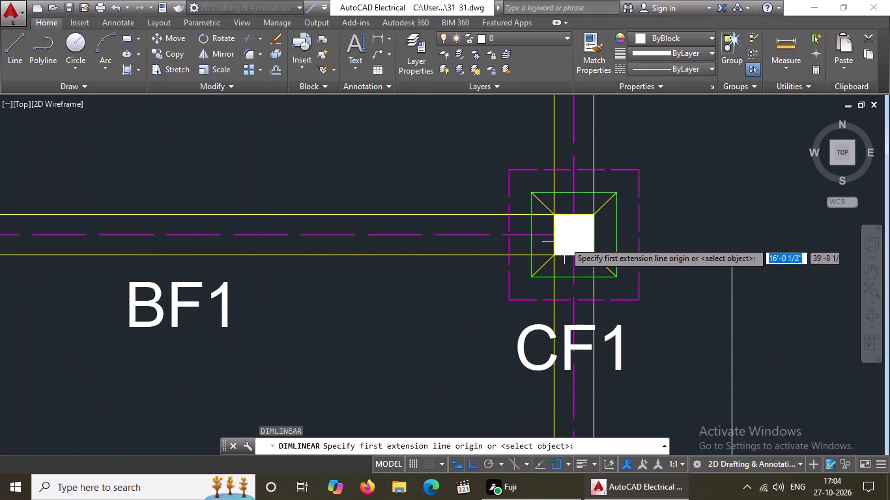
pyautogui.click(553, 210)
pyautogui.scroll(-3, 553, 210)
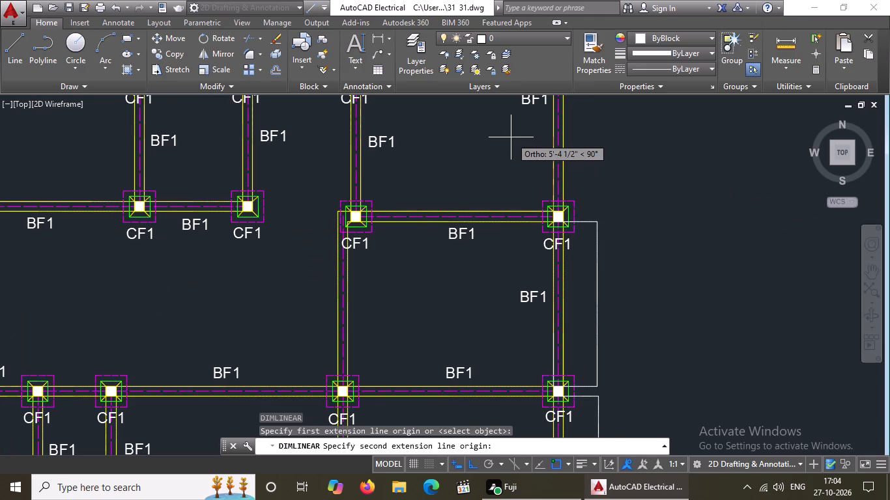
pyautogui.scroll(-2, 511, 137)
pyautogui.moveTo(512, 118); pyautogui.dragTo(511, 148, button='middle')
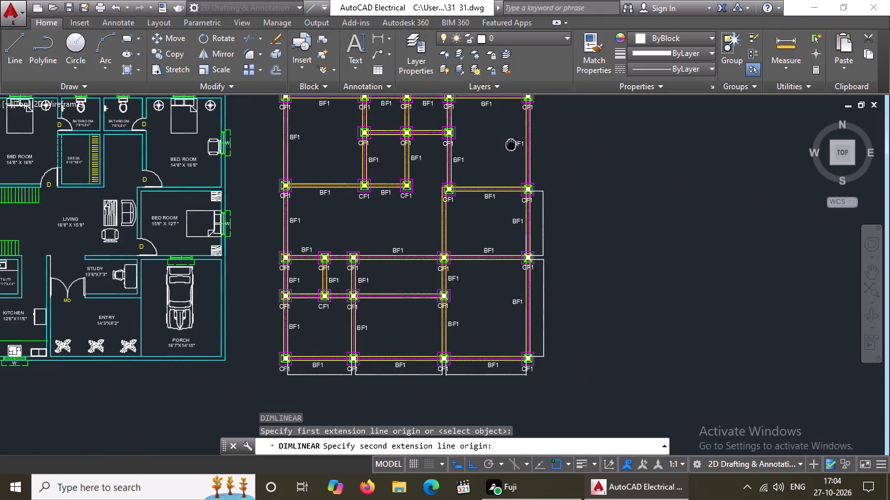
pyautogui.moveTo(511, 148); pyautogui.dragTo(509, 187, button='middle')
pyautogui.scroll(-1, 510, 177)
pyautogui.scroll(1, 514, 151)
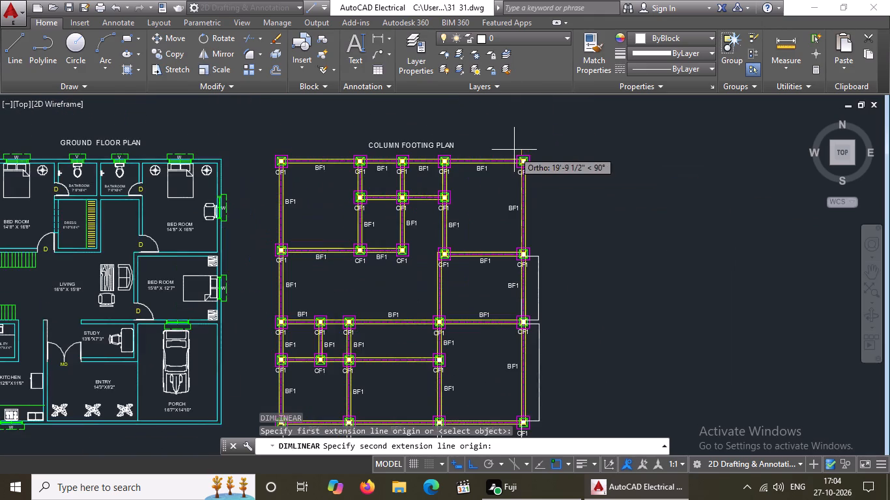
pyautogui.scroll(4, 519, 168)
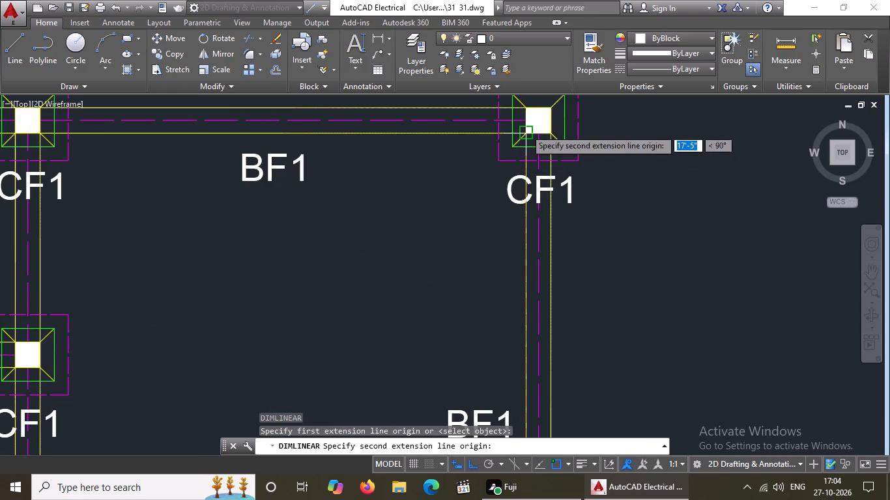
pyautogui.click(526, 129)
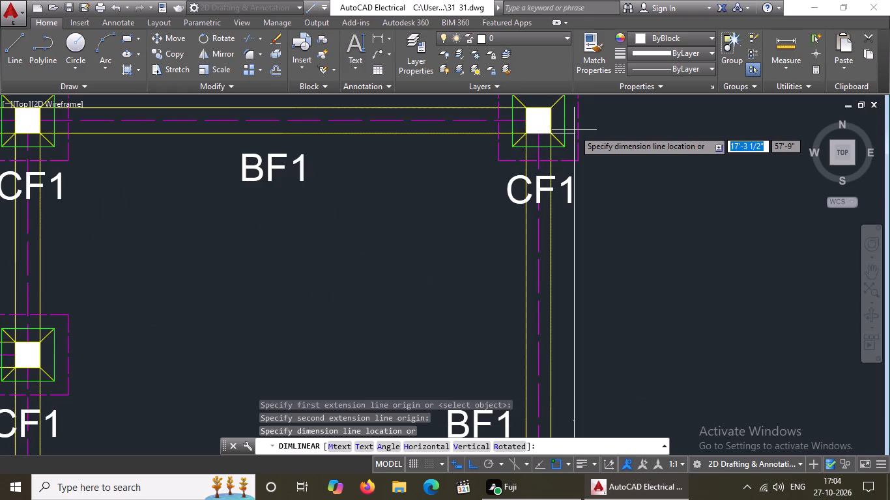
pyautogui.scroll(-3, 575, 130)
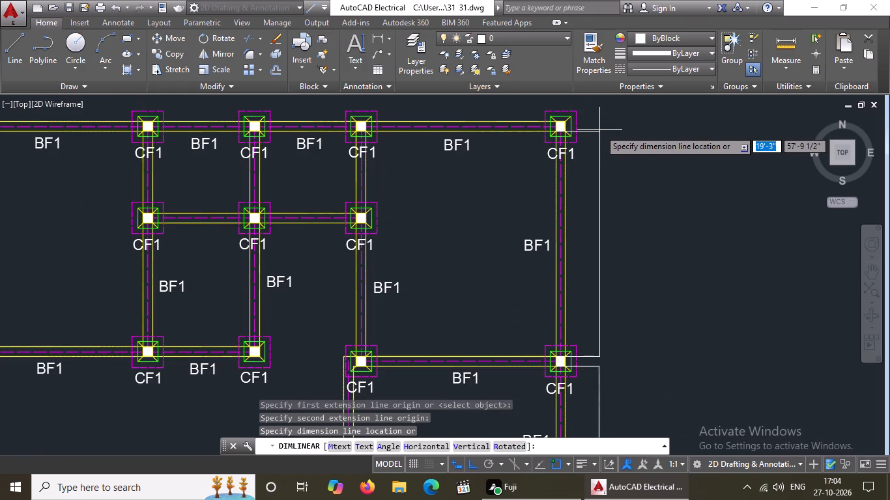
pyautogui.click(599, 130)
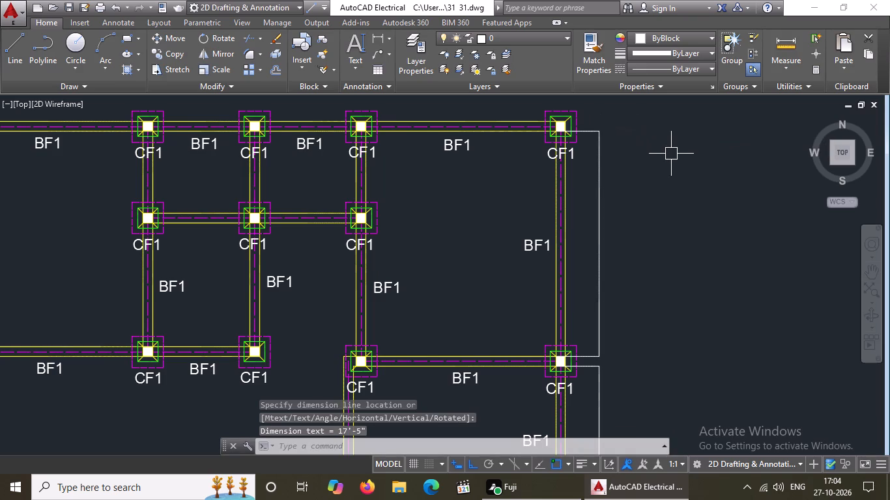
pyautogui.press('Escape')
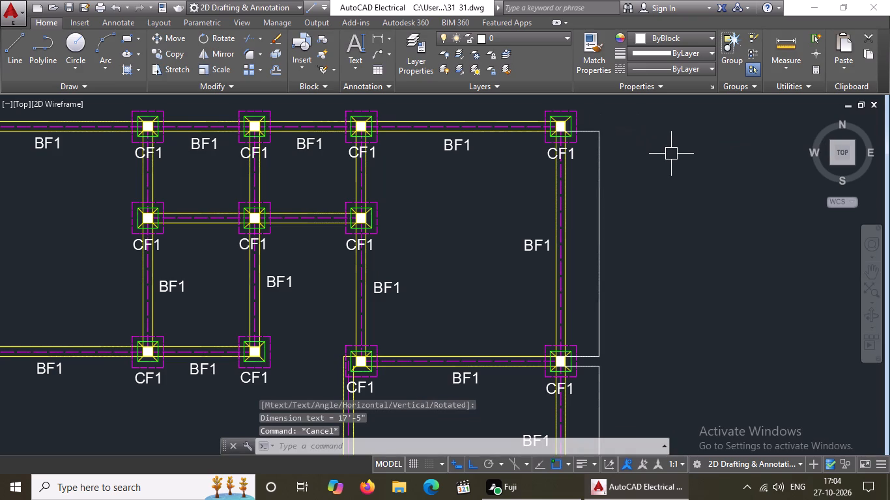
# Add a horizontal linear dimension between the facing column edges of the rightmost top bay, placed above the top beam.
pyautogui.write('DIMLIO')
pyautogui.press('Escape')
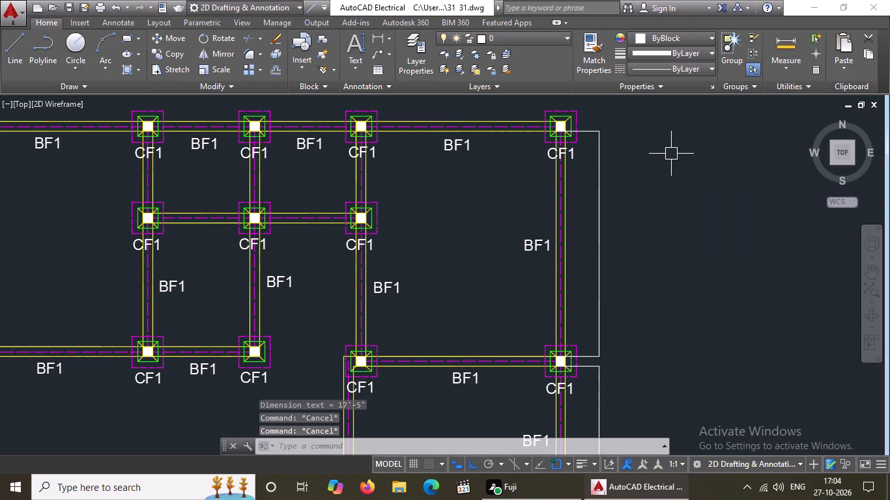
pyautogui.write('DIMLIN')
pyautogui.press('Return')
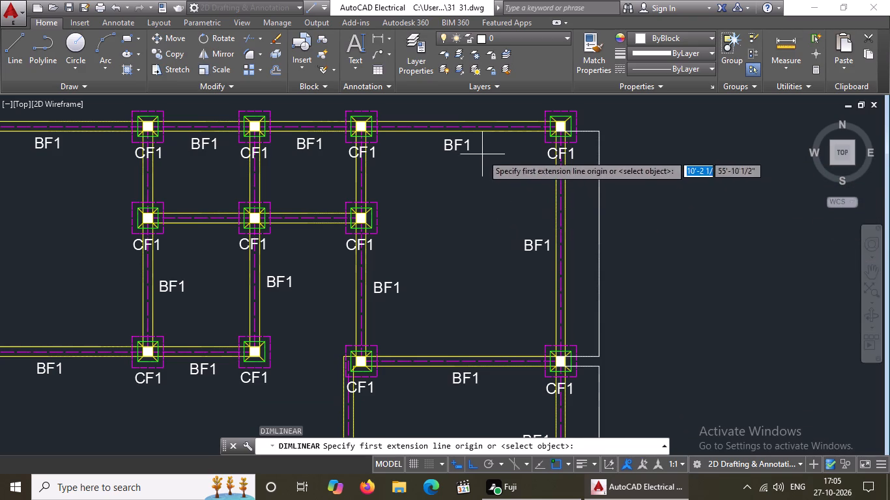
pyautogui.scroll(2, 366, 130)
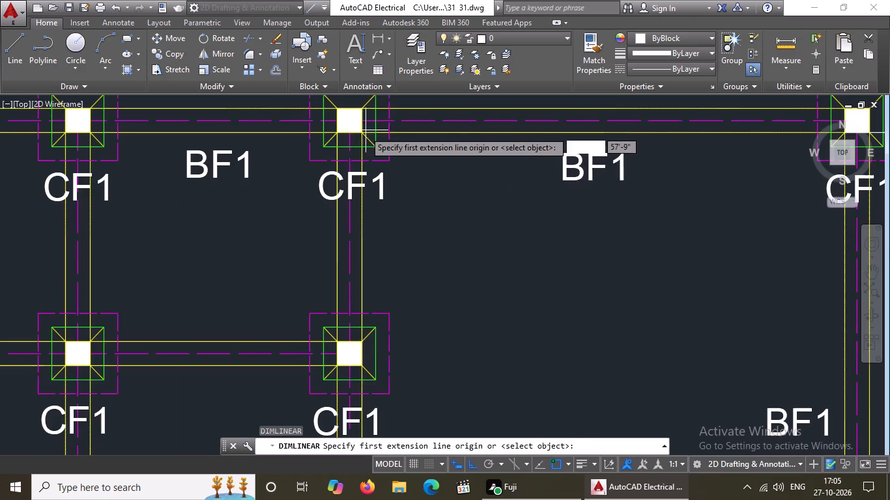
pyautogui.click(362, 132)
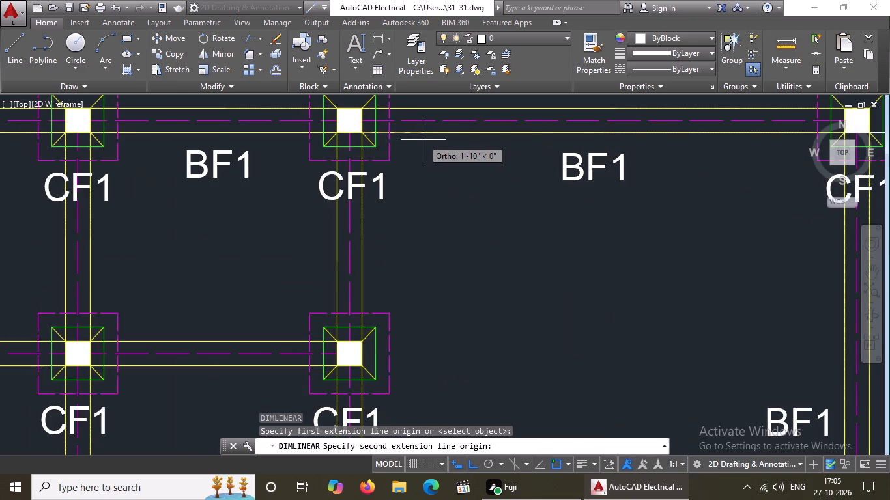
pyautogui.scroll(-2, 440, 152)
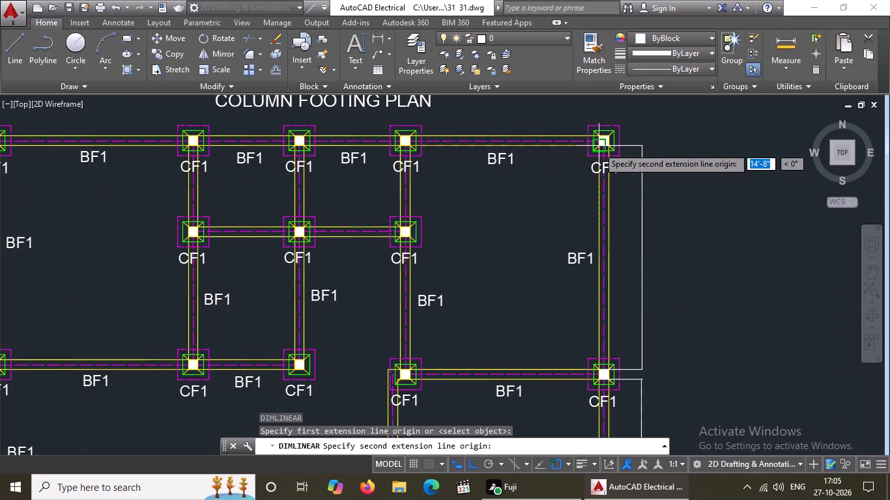
pyautogui.scroll(3, 596, 147)
pyautogui.click(601, 137)
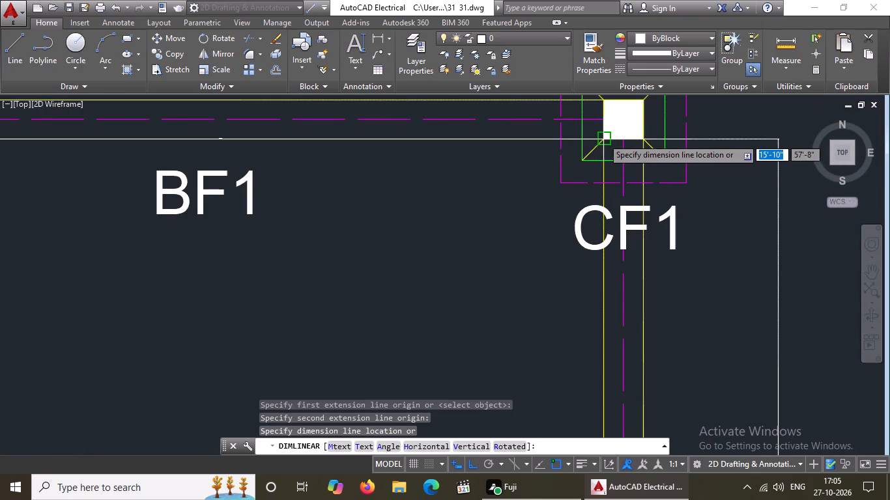
pyautogui.scroll(-3, 606, 120)
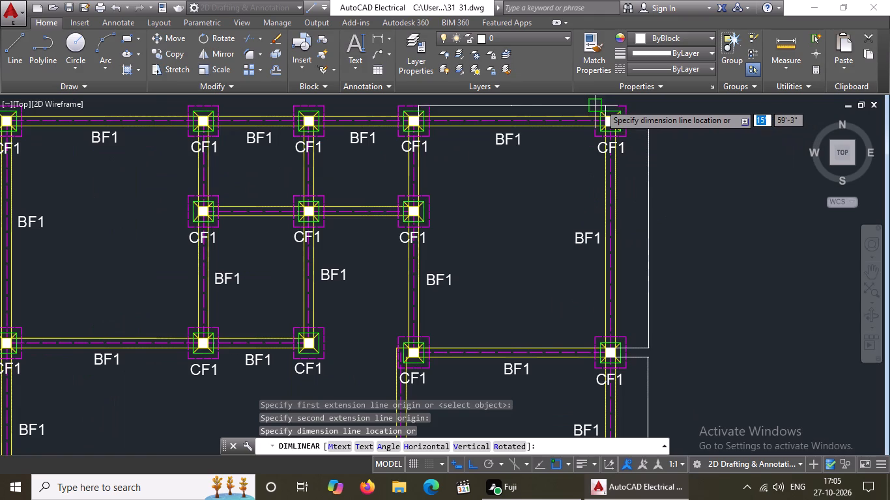
pyautogui.moveTo(600, 104); pyautogui.dragTo(599, 210, button='middle')
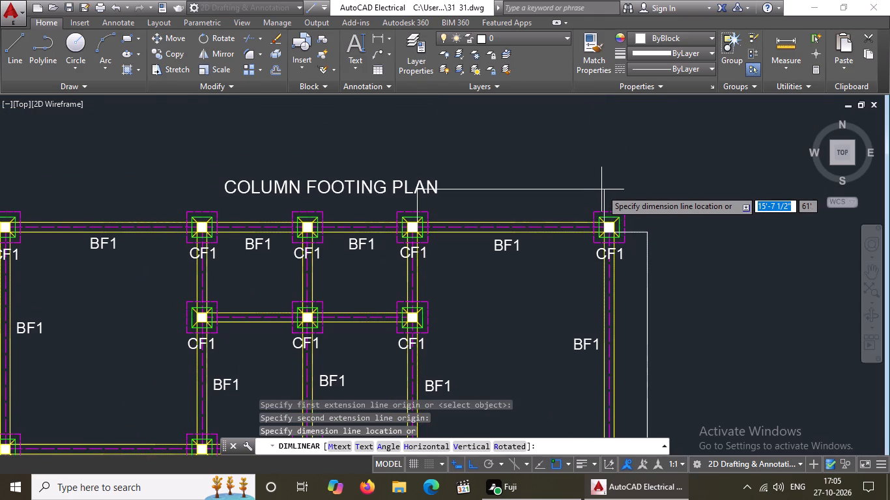
pyautogui.click(601, 189)
# Move the COLUMN FOOTING PLAN title straight up by about 1'-5", clear of the top dimension line.
pyautogui.scroll(-3, 606, 174)
pyautogui.scroll(4, 555, 178)
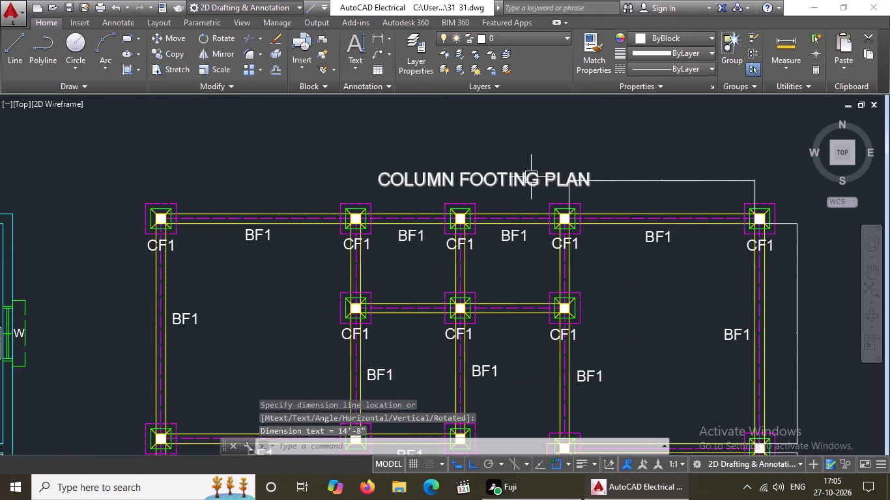
pyautogui.click(531, 177)
pyautogui.click(382, 182)
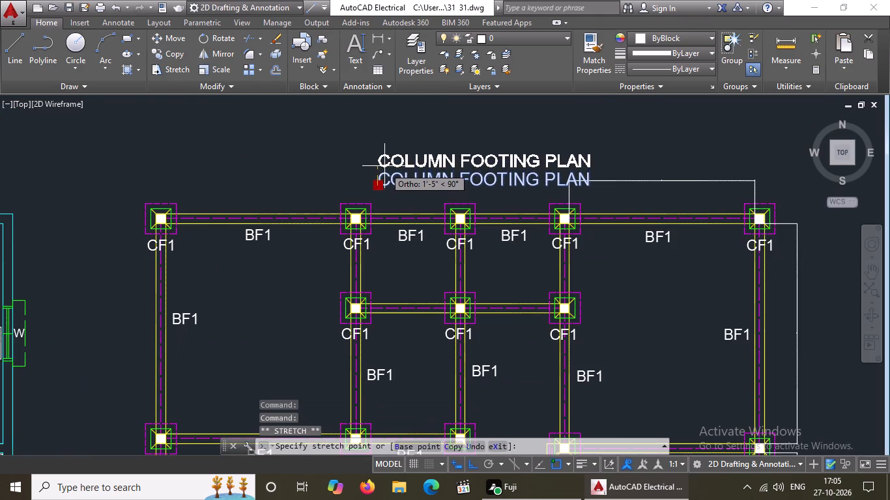
pyautogui.click(384, 165)
pyautogui.scroll(-3, 541, 204)
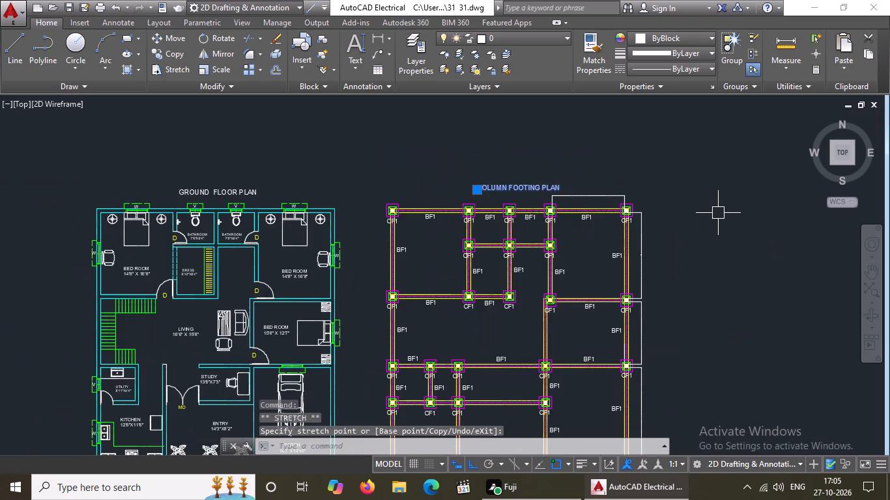
pyautogui.press('Escape')
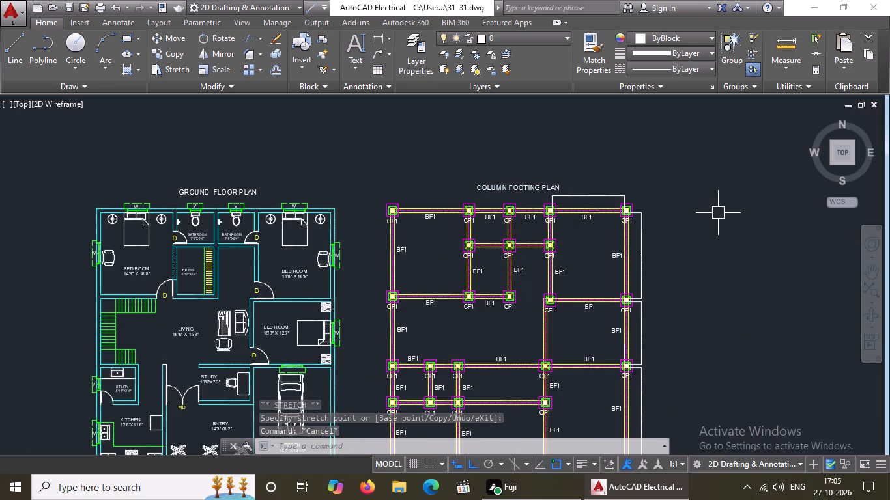
pyautogui.press('Escape')
# Add a linear dimension between the facing edges of the third and fourth top-row columns from the left, aligned with the existing top dimension.
pyautogui.write('DIM')
pyautogui.write('LIN')
pyautogui.press('Return')
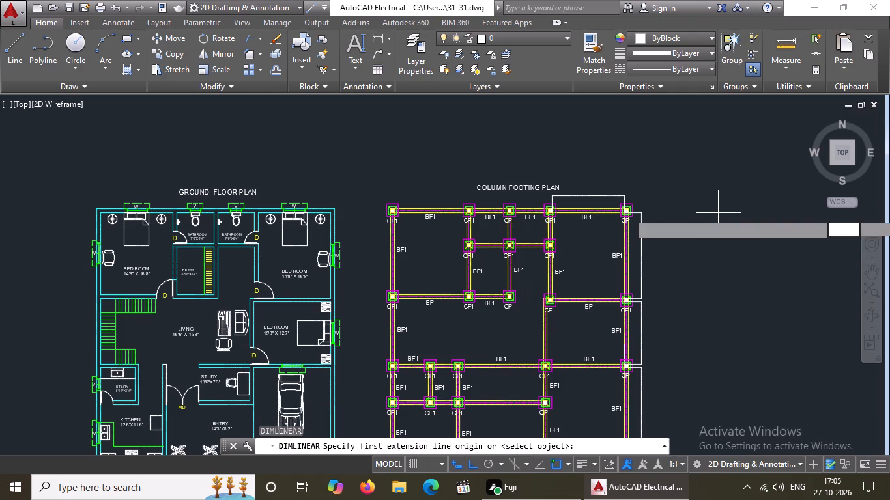
pyautogui.scroll(2, 624, 230)
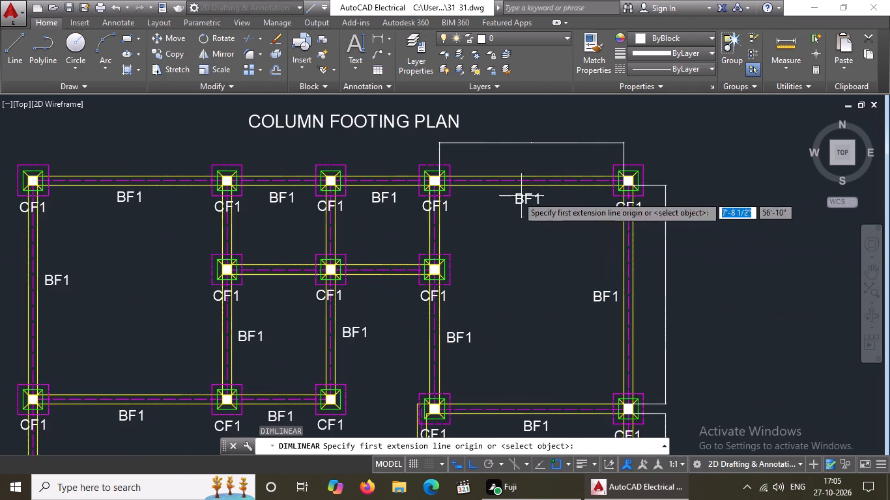
pyautogui.scroll(3, 333, 185)
pyautogui.moveTo(338, 193); pyautogui.dragTo(363, 191)
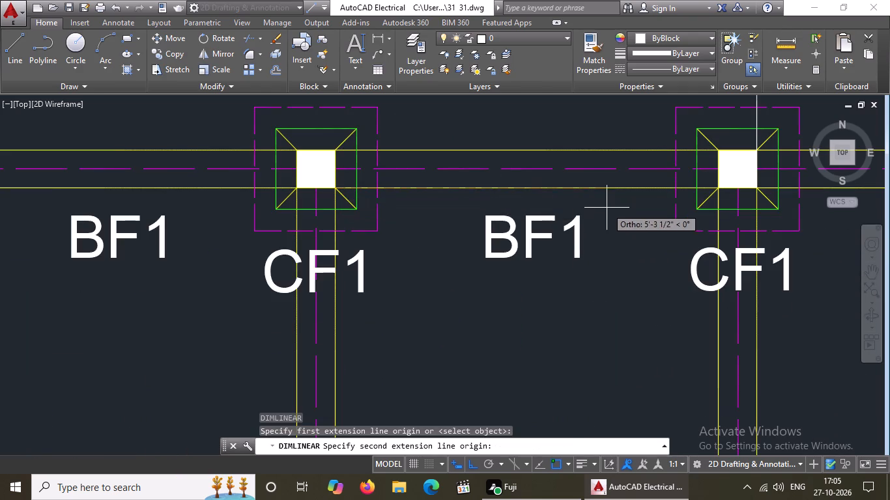
pyautogui.click(718, 189)
pyautogui.scroll(-3, 712, 189)
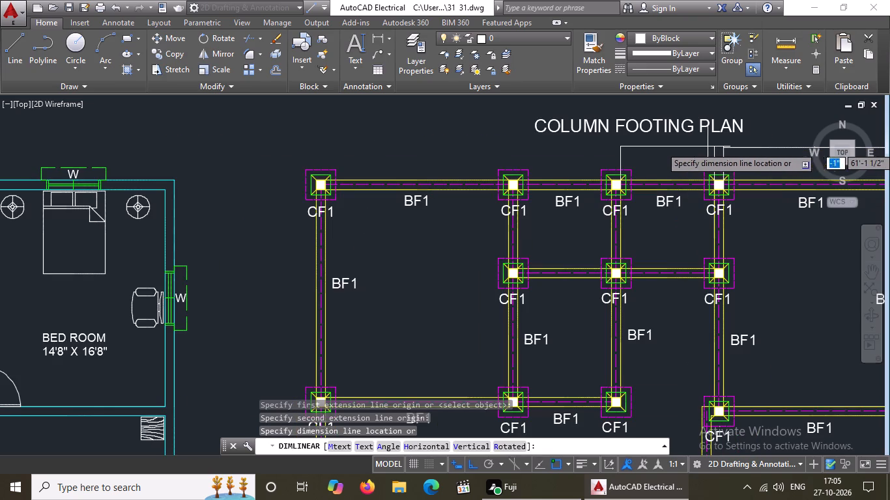
pyautogui.scroll(1, 708, 146)
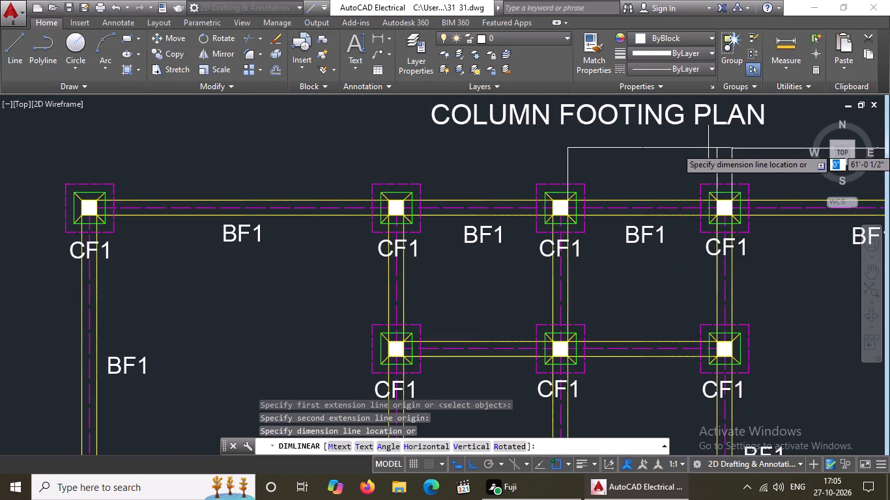
pyautogui.click(708, 147)
pyautogui.press('Escape')
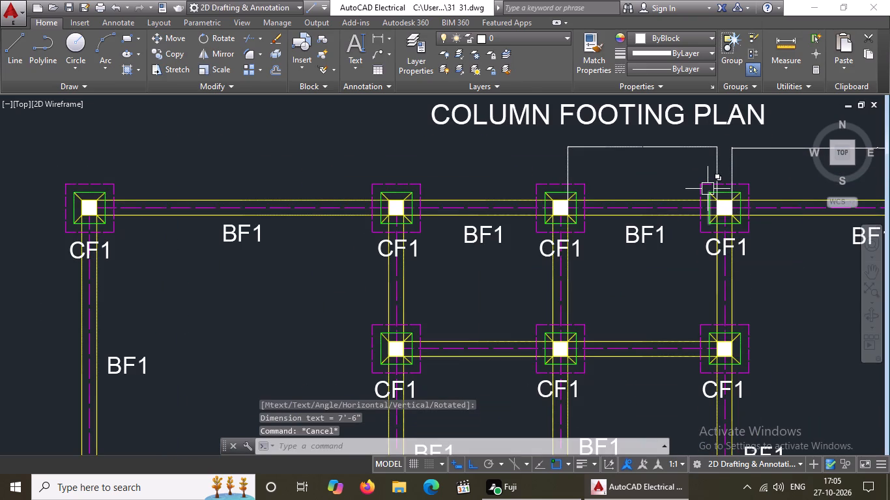
# Add a linear dimension between the facing edges of the second and third top-row columns from the left, in line with the other top dimensions.
pyautogui.write('DIMLIN')
pyautogui.press('Return')
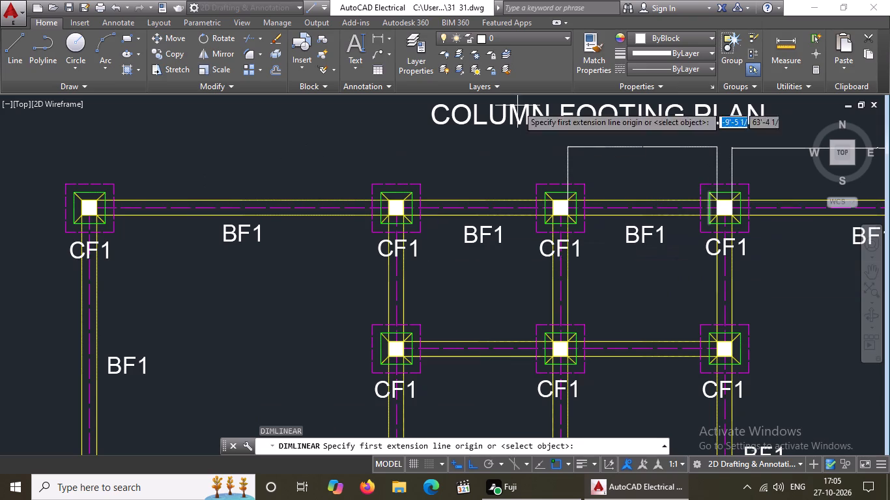
pyautogui.scroll(2, 433, 214)
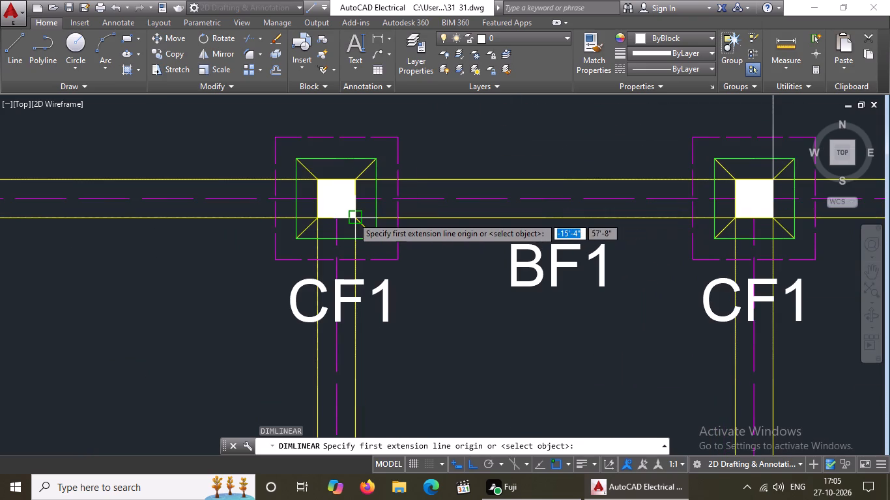
pyautogui.moveTo(355, 214); pyautogui.dragTo(366, 213)
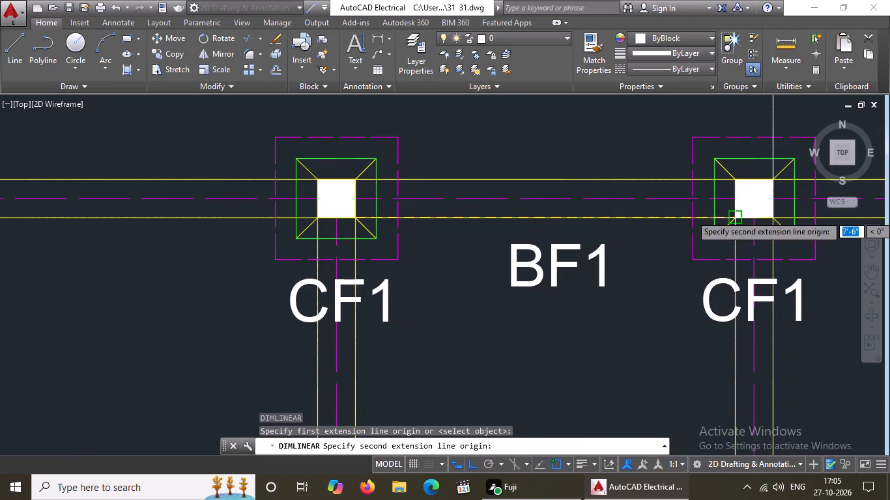
pyautogui.click(736, 215)
pyautogui.scroll(-3, 631, 178)
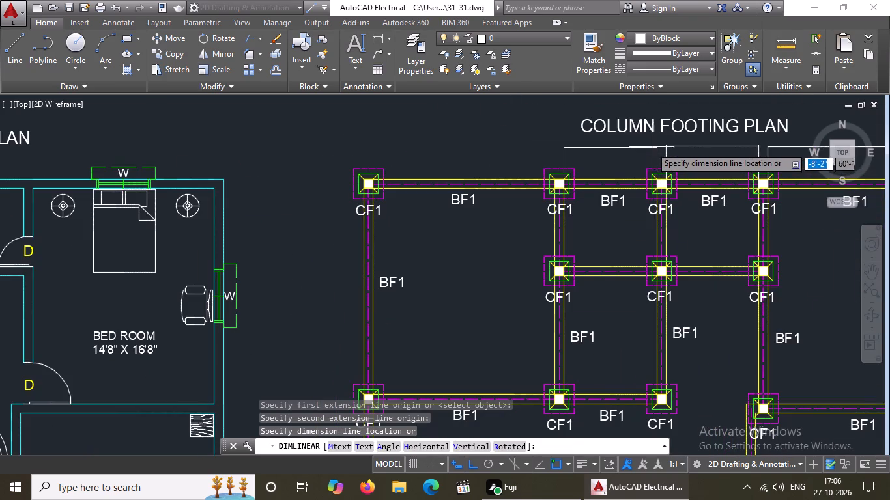
pyautogui.scroll(-2, 649, 143)
pyautogui.scroll(4, 645, 144)
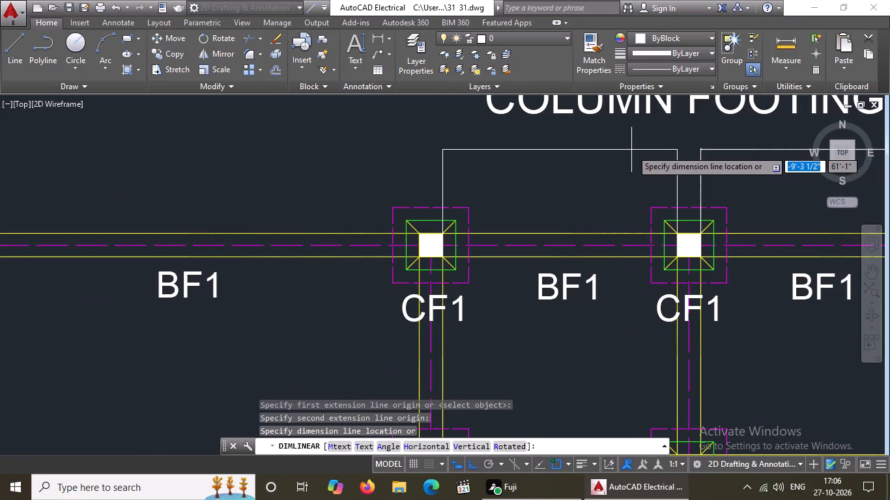
pyautogui.click(631, 150)
pyautogui.press('Escape')
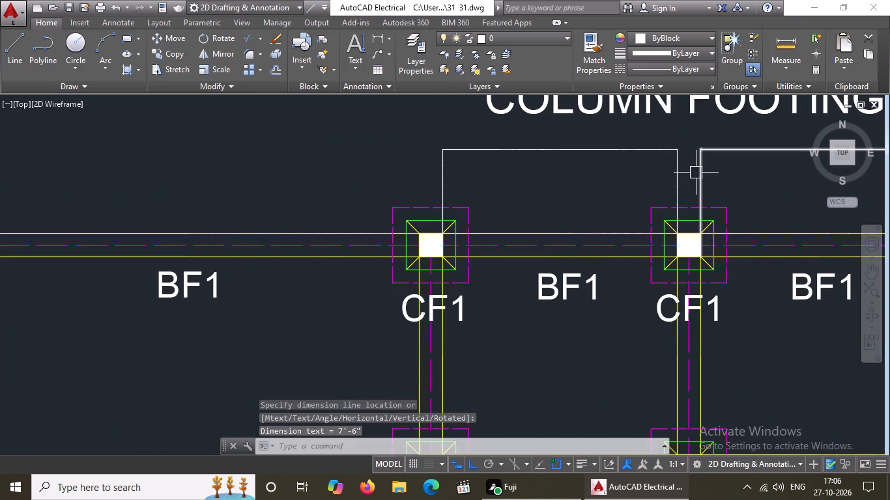
# Add a linear dimension between the facing column edges of the leftmost top bay, aligned with the other top dimensions.
pyautogui.write('DIMLIN')
pyautogui.press('Return')
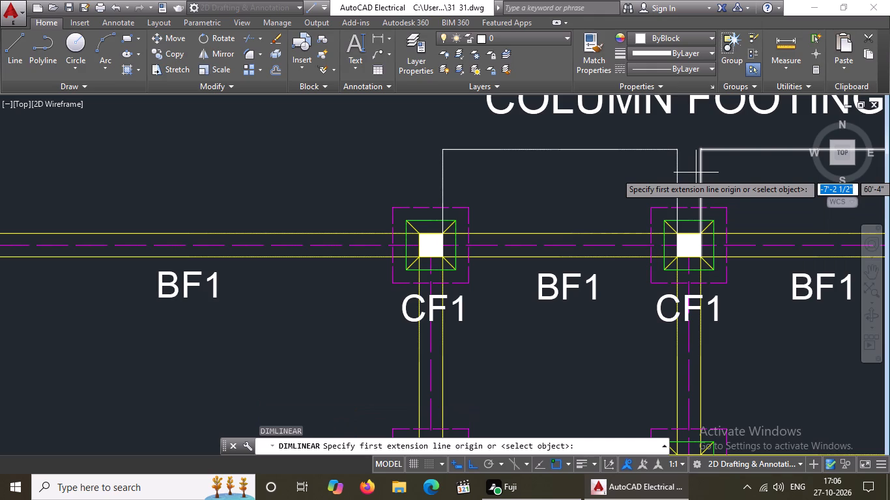
pyautogui.scroll(-3, 537, 153)
pyautogui.scroll(3, 400, 188)
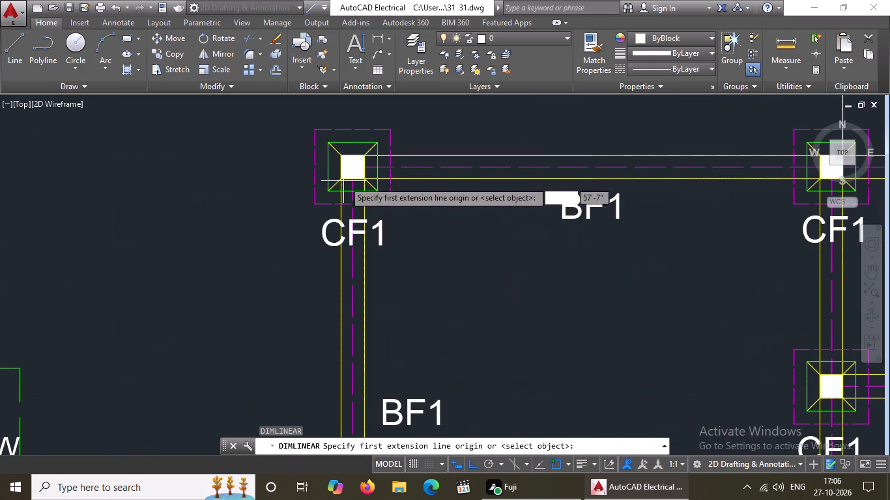
pyautogui.click(362, 180)
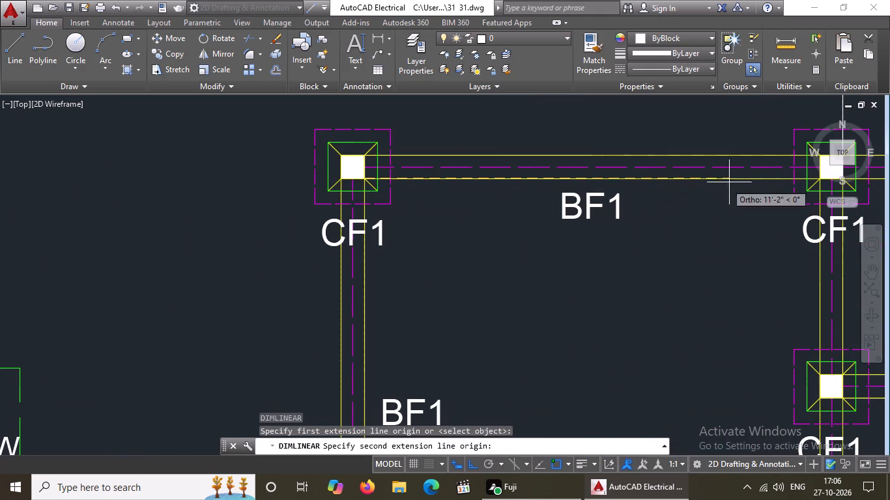
pyautogui.scroll(-2, 756, 178)
pyautogui.scroll(3, 781, 175)
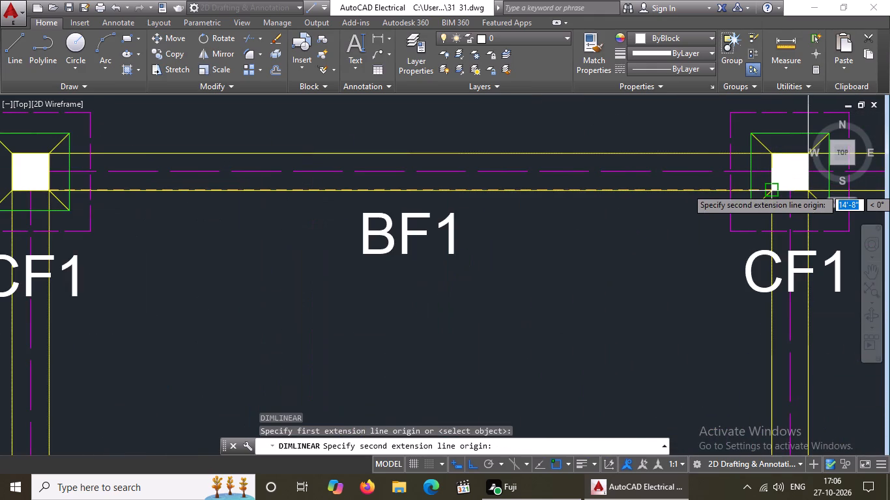
pyautogui.click(771, 188)
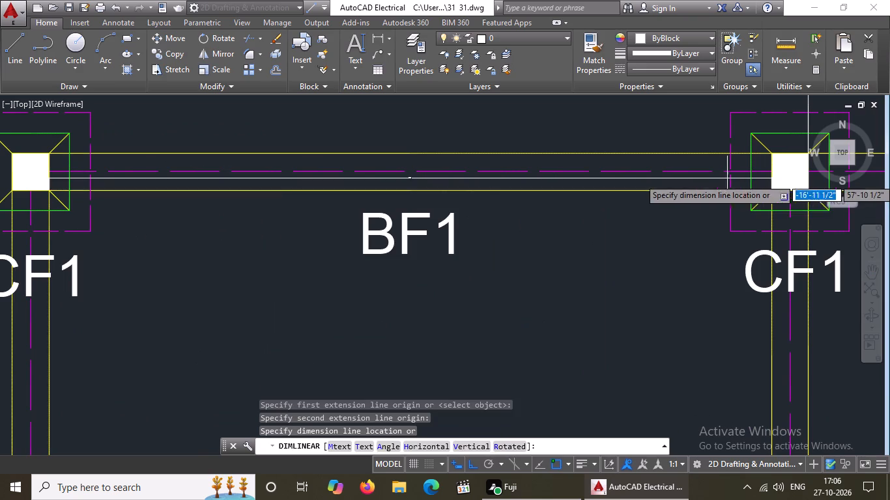
pyautogui.scroll(-2, 726, 178)
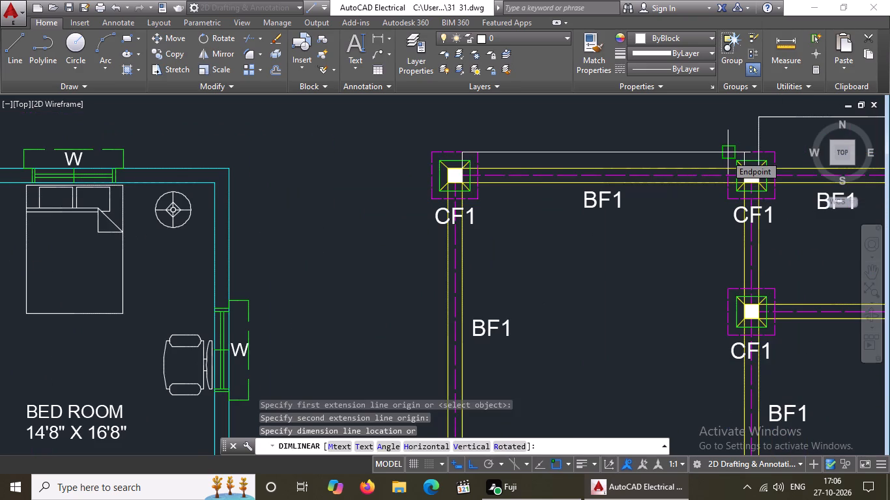
pyautogui.scroll(-2, 698, 150)
pyautogui.scroll(2, 702, 140)
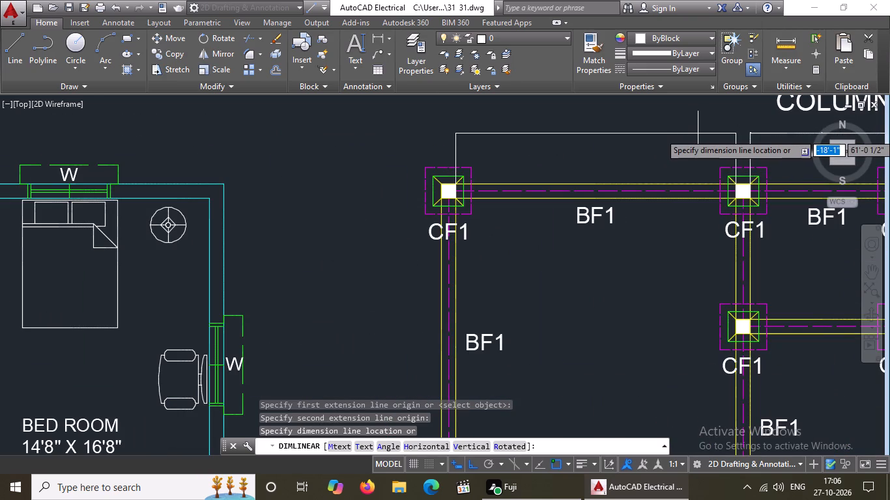
pyautogui.click(698, 133)
pyautogui.scroll(-2, 698, 138)
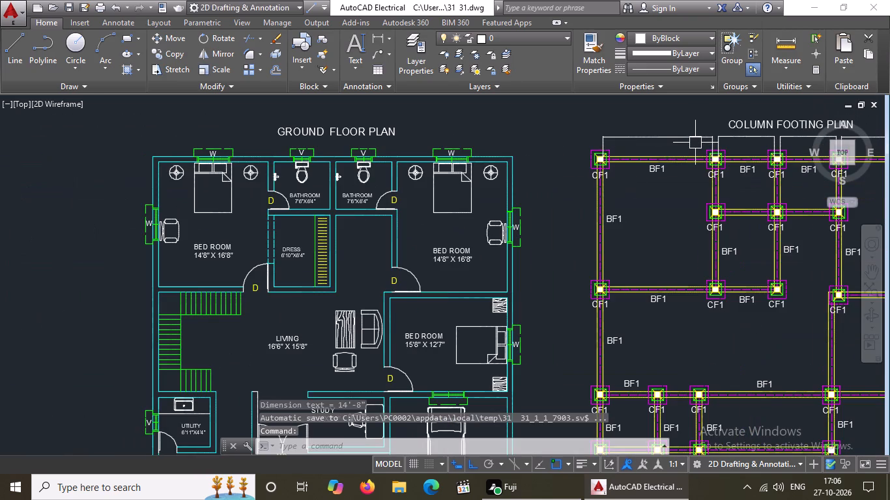
pyautogui.press('Escape')
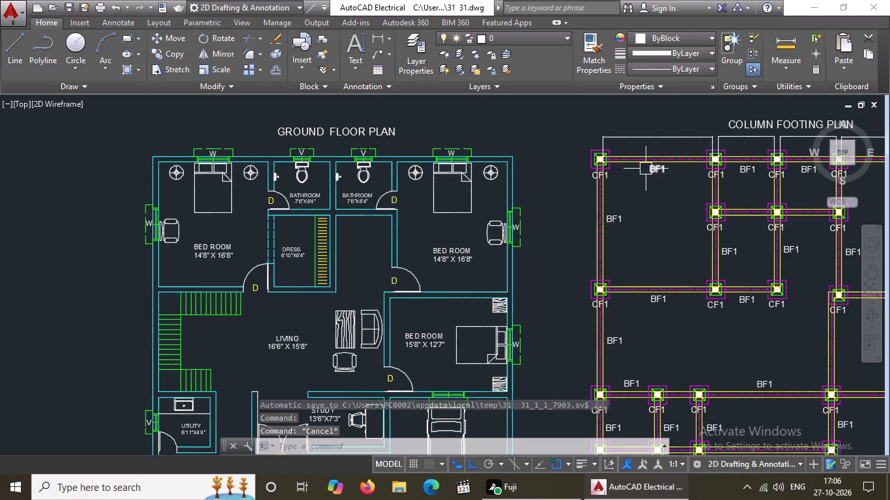
# Add a vertical linear dimension between the facing edges of the first and second columns down the footing plan's left side, placed outside the plan.
pyautogui.scroll(-2, 646, 167)
pyautogui.scroll(1, 665, 197)
pyautogui.press('Escape')
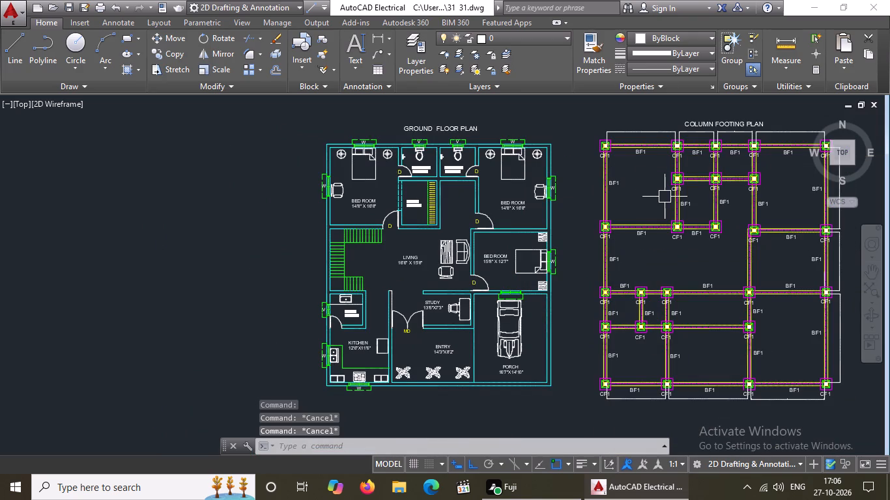
pyautogui.write('DIMLIN')
pyautogui.press('Return')
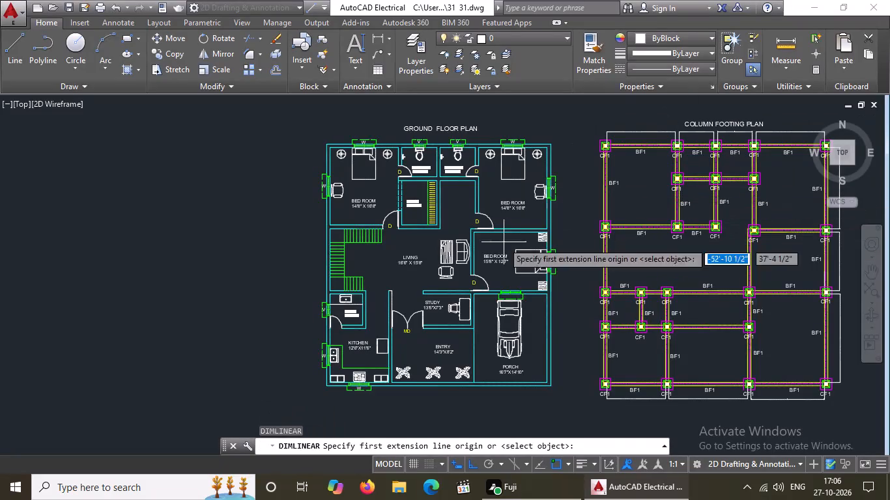
pyautogui.scroll(3, 682, 152)
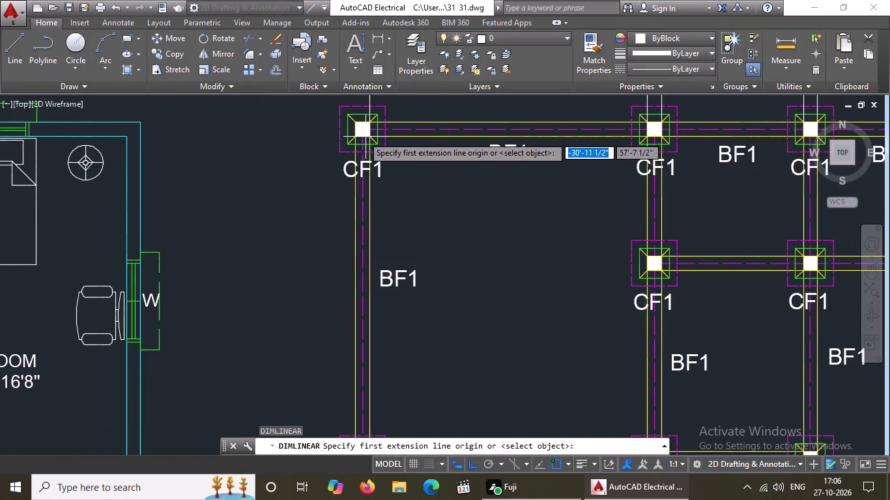
pyautogui.click(369, 139)
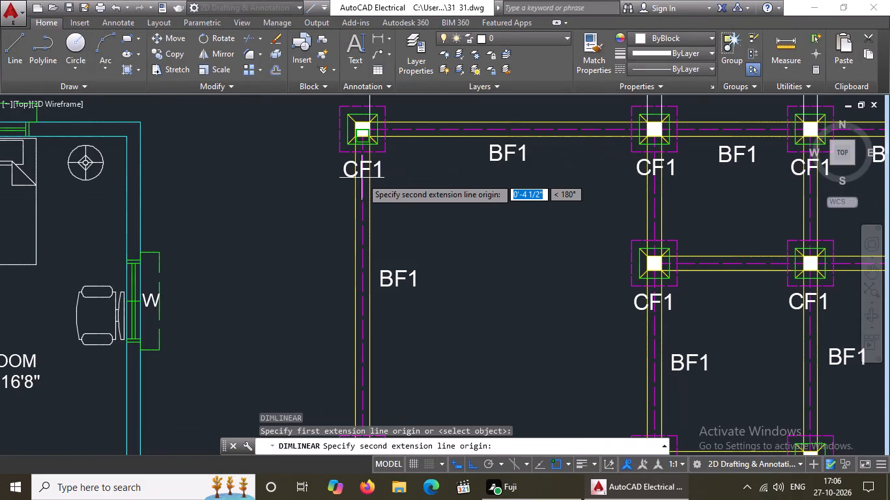
pyautogui.scroll(-2, 362, 178)
pyautogui.scroll(3, 375, 287)
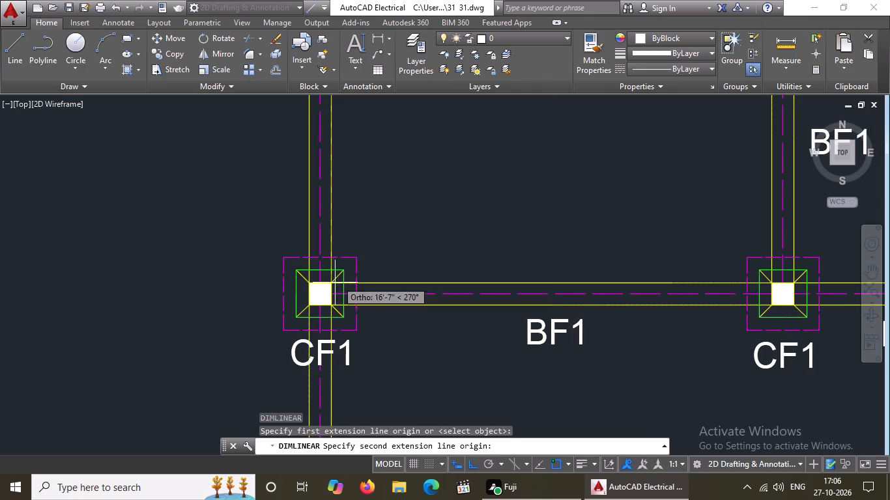
pyautogui.click(335, 283)
pyautogui.scroll(-3, 335, 283)
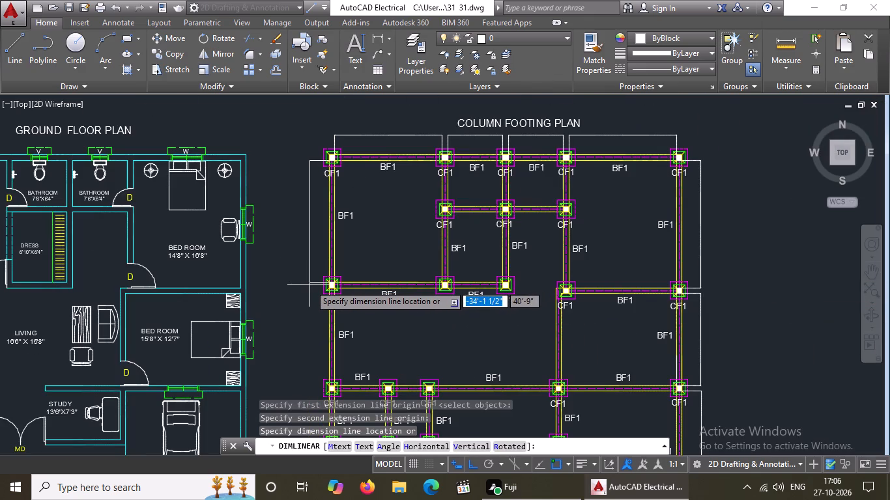
pyautogui.click(309, 285)
pyautogui.scroll(-2, 386, 273)
pyautogui.press('Escape')
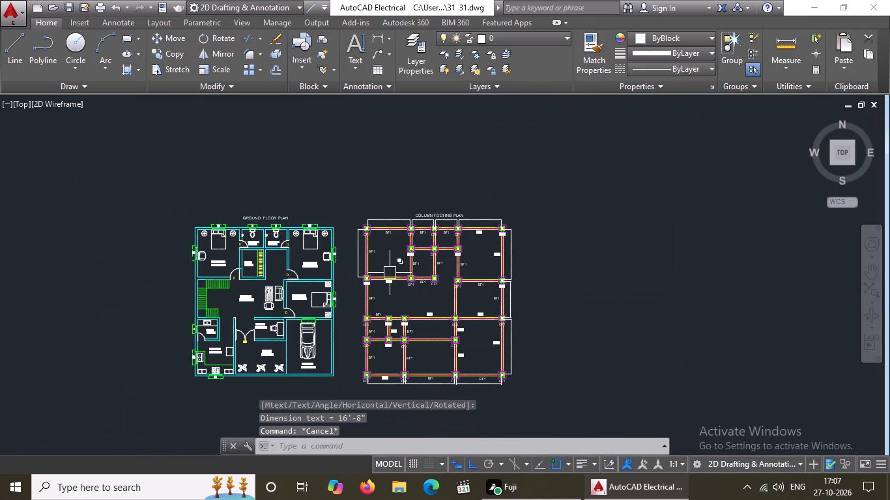
# Add a vertical linear dimension between the facing edges of the second and third left-side columns from the top, in line with the dimension above.
pyautogui.write('DIMLIN')
pyautogui.press('Return')
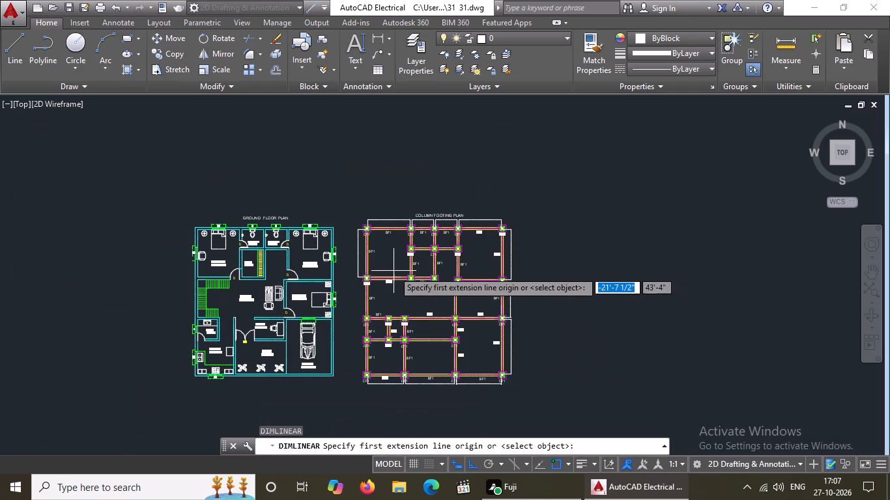
pyautogui.scroll(3, 362, 299)
pyautogui.scroll(1, 384, 251)
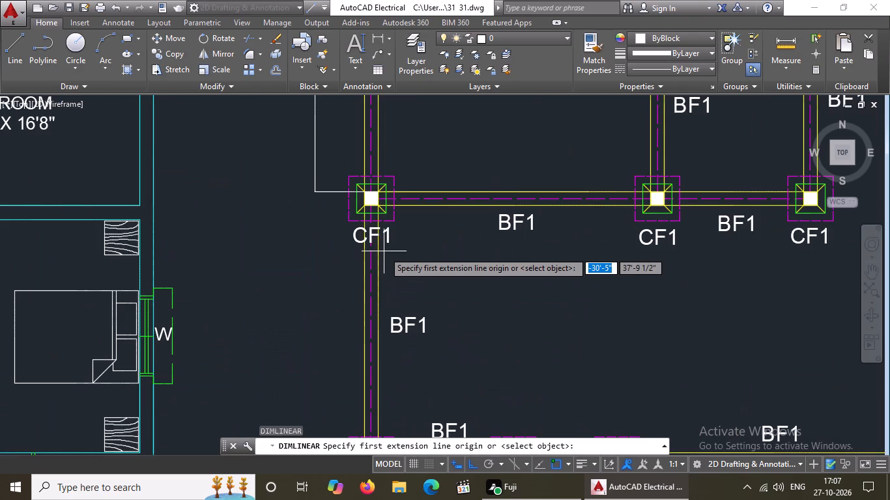
pyautogui.scroll(2, 388, 235)
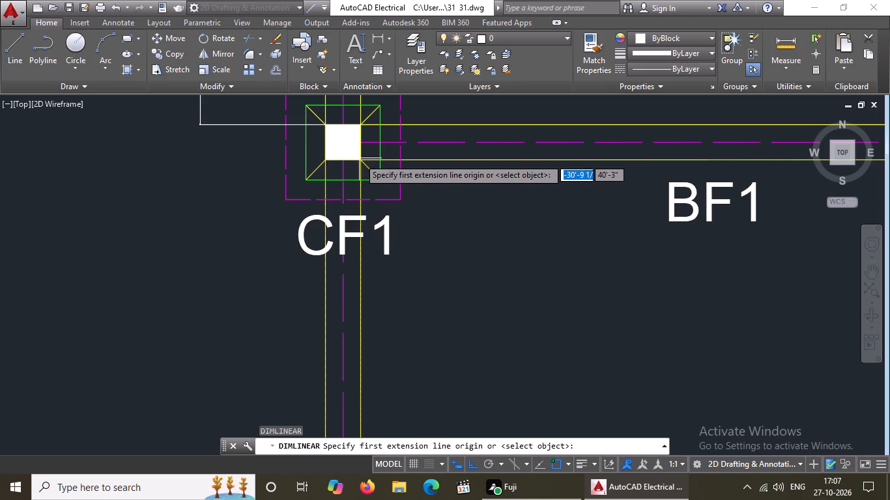
pyautogui.click(361, 161)
pyautogui.scroll(-4, 363, 160)
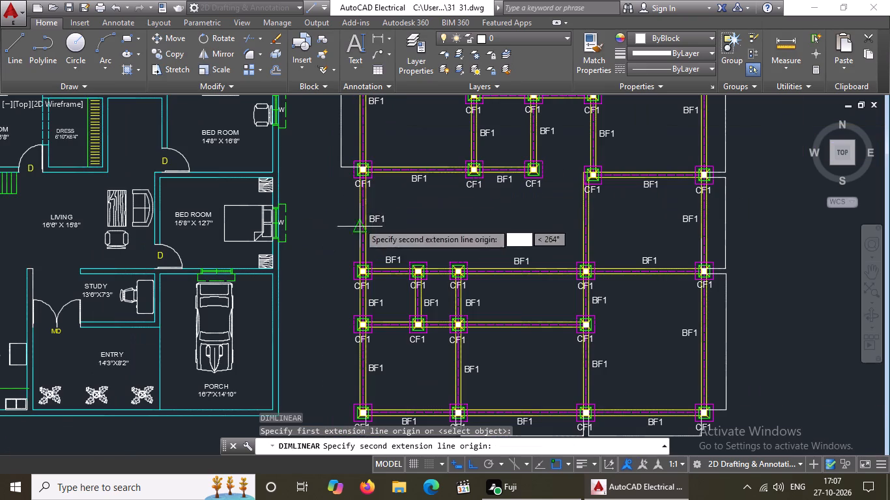
pyautogui.scroll(3, 357, 268)
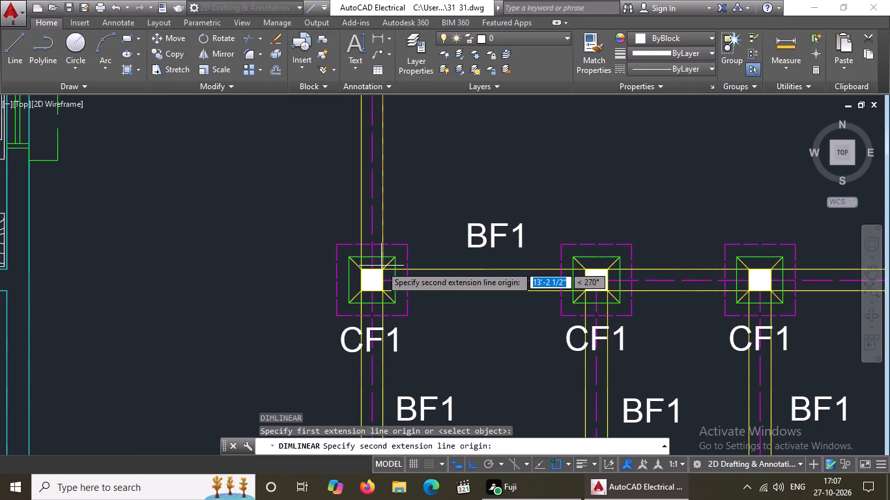
pyautogui.click(383, 270)
pyautogui.scroll(-3, 334, 273)
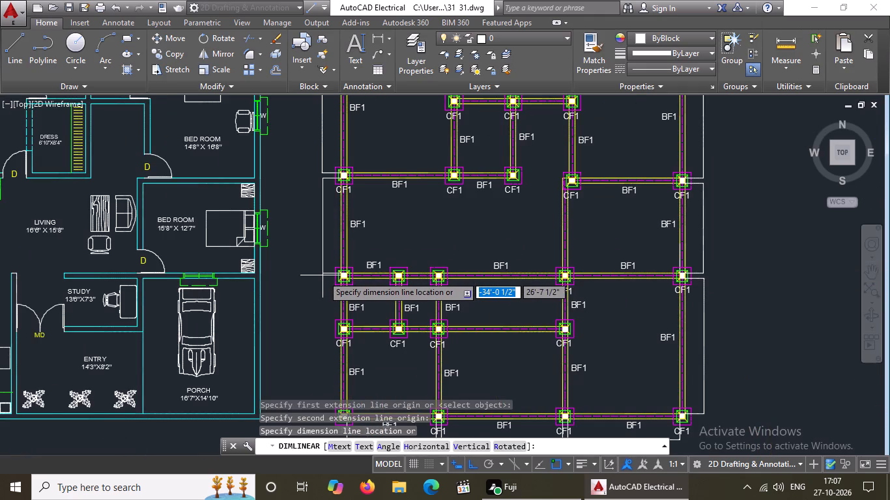
pyautogui.click(322, 276)
pyautogui.scroll(-2, 456, 288)
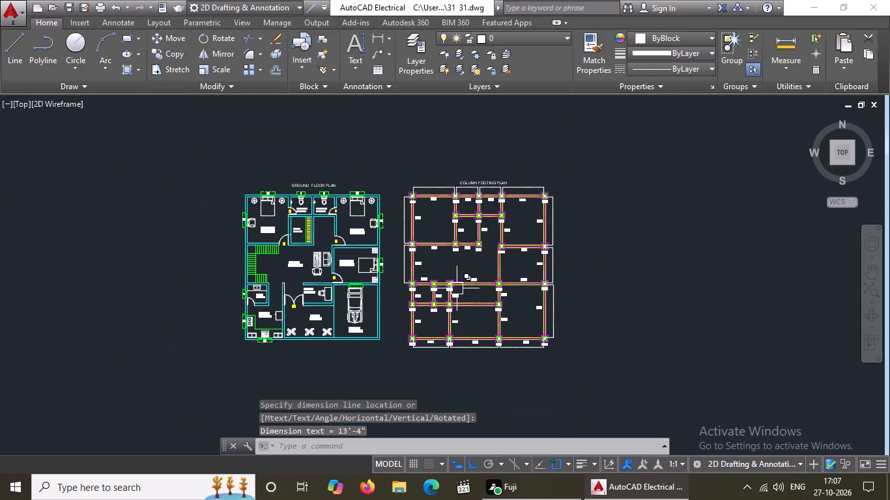
pyautogui.press('Escape')
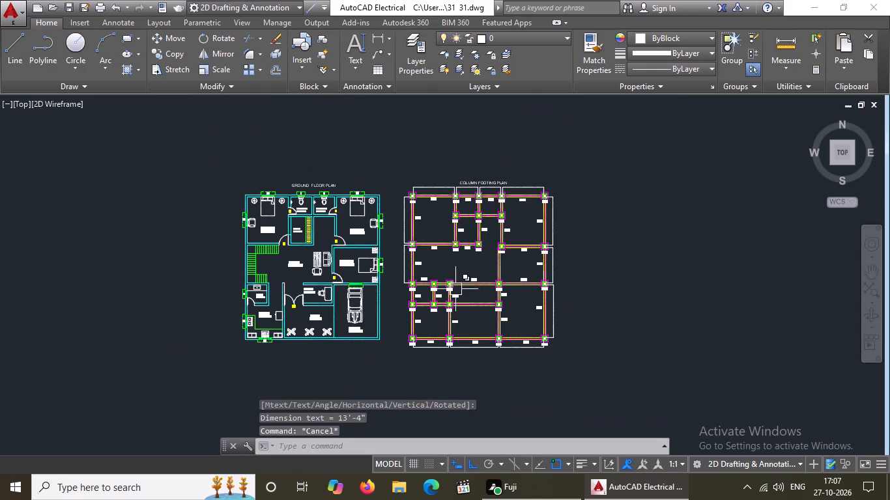
# Add a vertical linear dimension between the facing edges of the third and fourth left-side columns from the top, aligned with the other left-side dimensions.
pyautogui.write('DIMLIN')
pyautogui.press('Return')
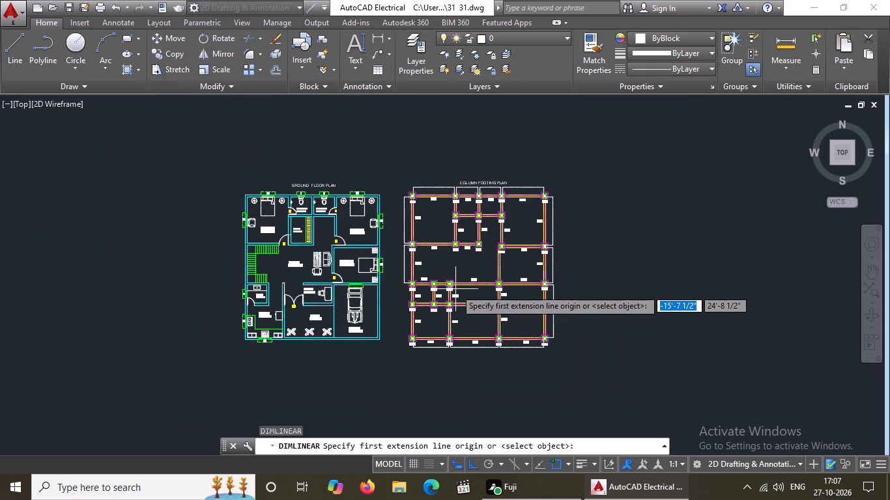
pyautogui.scroll(2, 420, 259)
pyautogui.scroll(-2, 424, 260)
pyautogui.scroll(3, 401, 318)
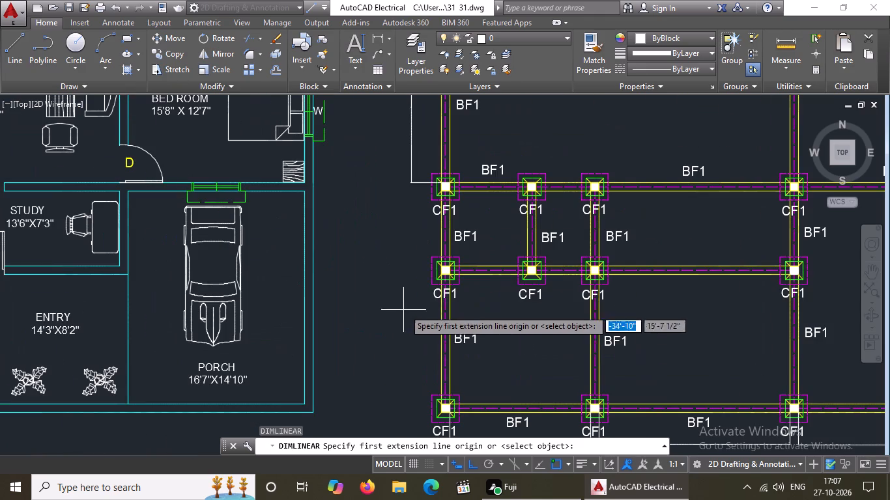
pyautogui.scroll(2, 468, 212)
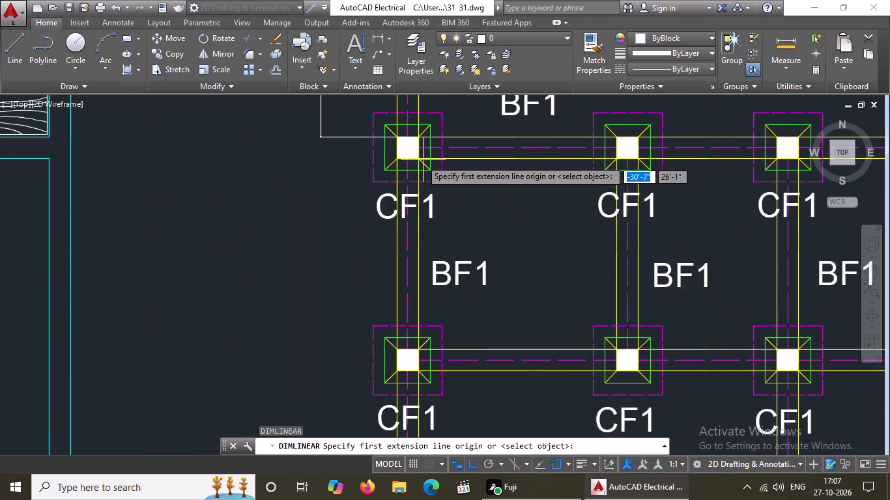
pyautogui.click(421, 159)
pyautogui.click(414, 355)
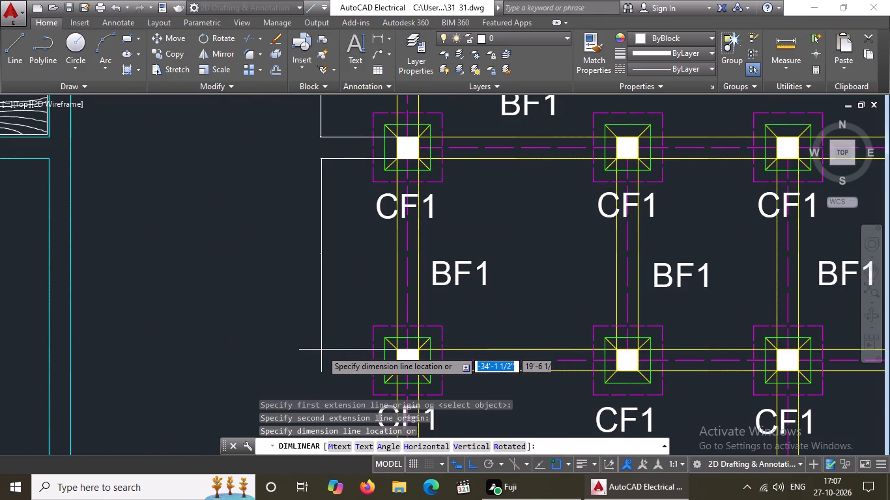
pyautogui.click(321, 350)
pyautogui.scroll(-6, 401, 334)
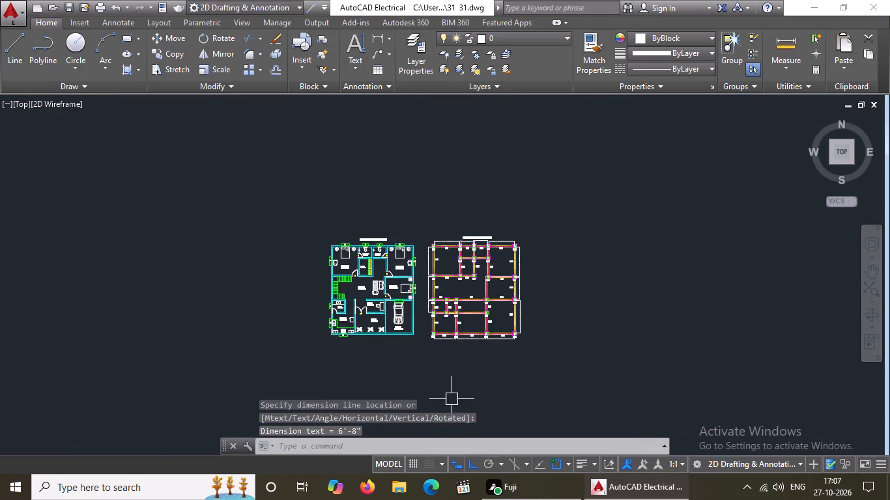
pyautogui.scroll(3, 442, 333)
pyautogui.press('Escape')
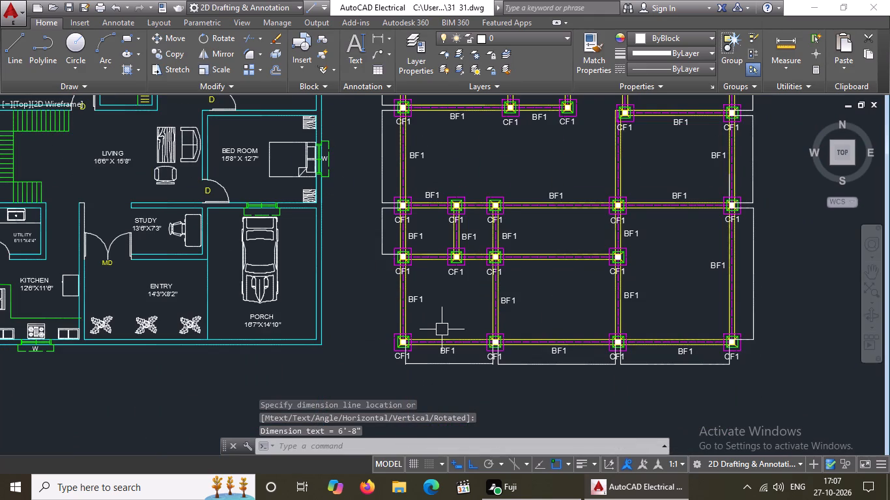
# Add a vertical linear dimension between the facing column edges of the lowest left-side bay, aligned with the other left-side dimensions.
pyautogui.write('DIMLIN')
pyautogui.press('Return')
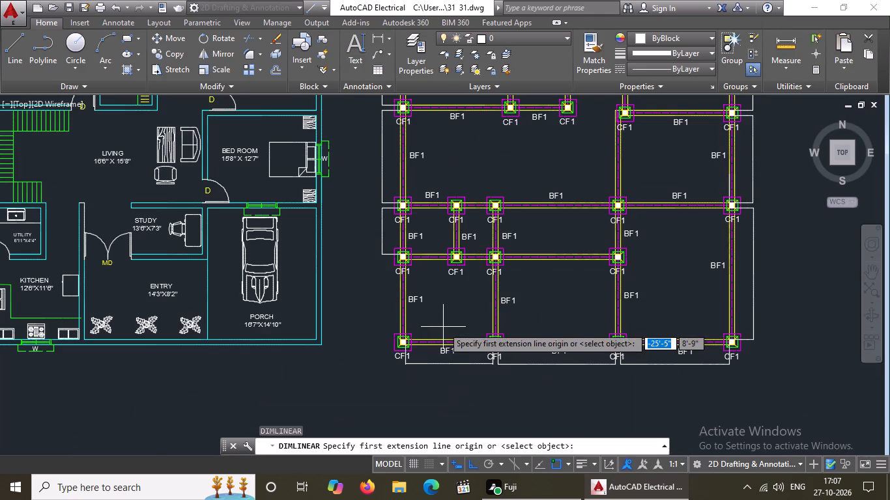
pyautogui.scroll(4, 413, 261)
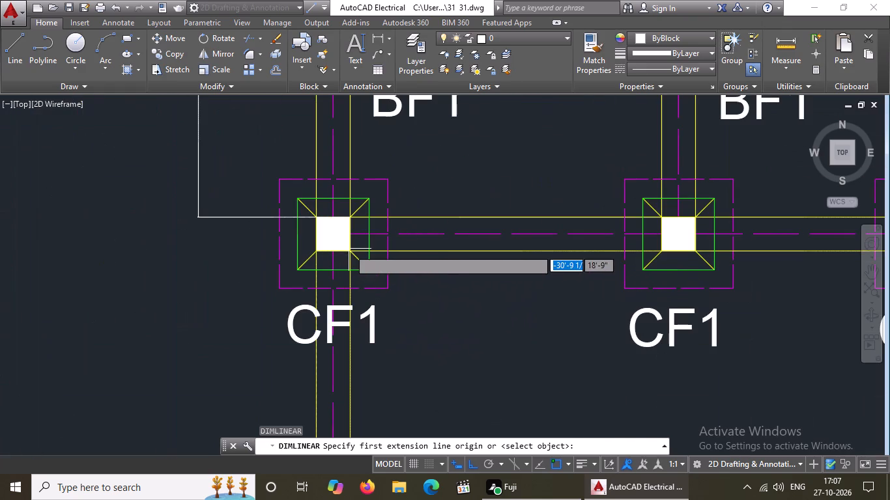
pyautogui.click(353, 251)
pyautogui.scroll(-4, 357, 242)
pyautogui.scroll(4, 358, 315)
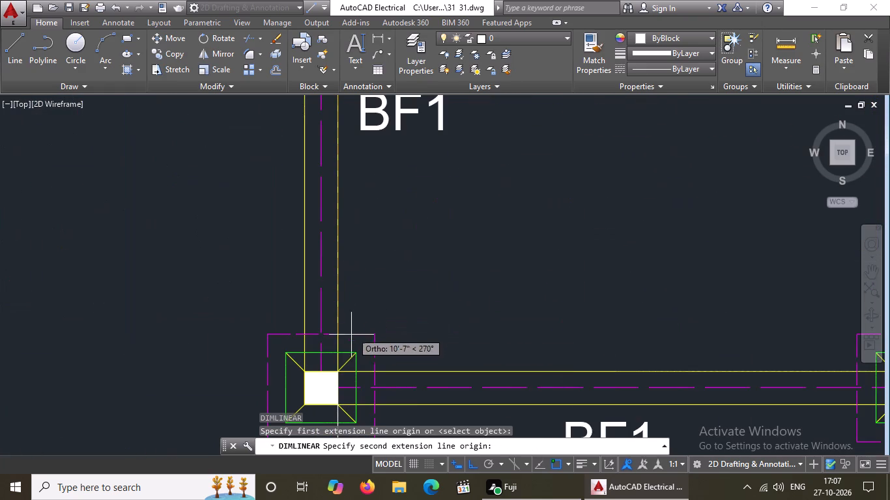
pyautogui.click(338, 370)
pyautogui.scroll(-3, 314, 370)
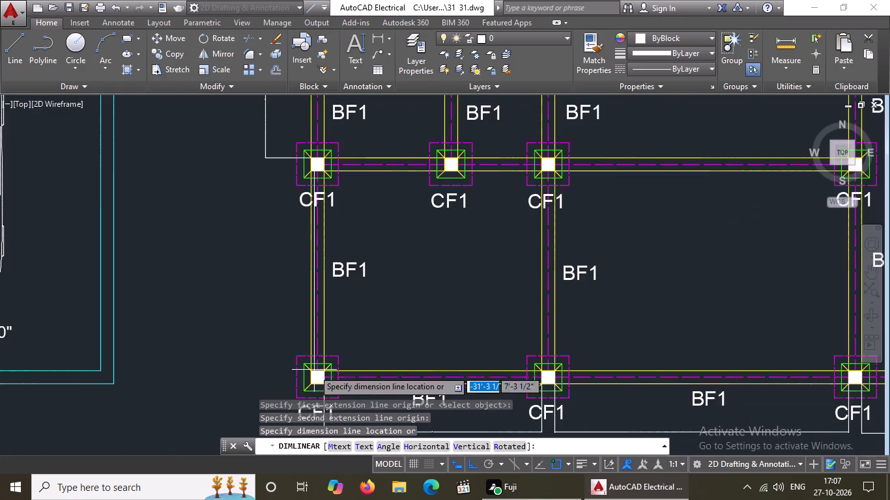
pyautogui.click(265, 373)
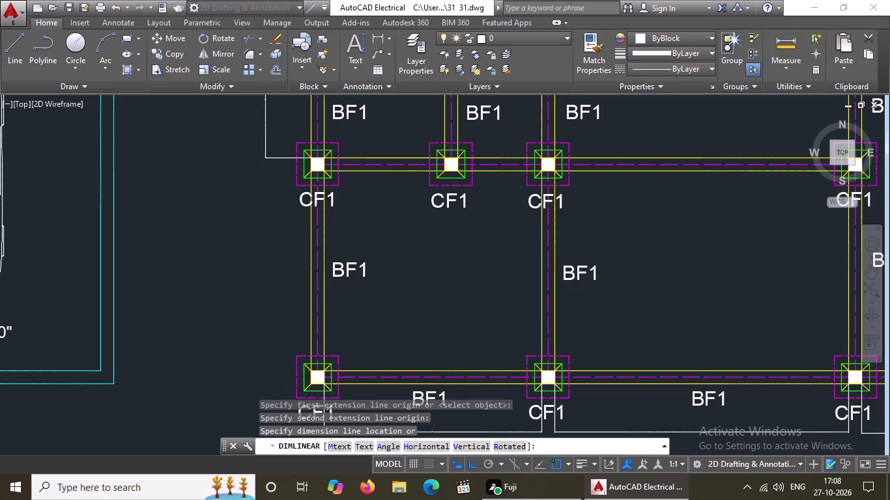
pyautogui.scroll(-4, 406, 359)
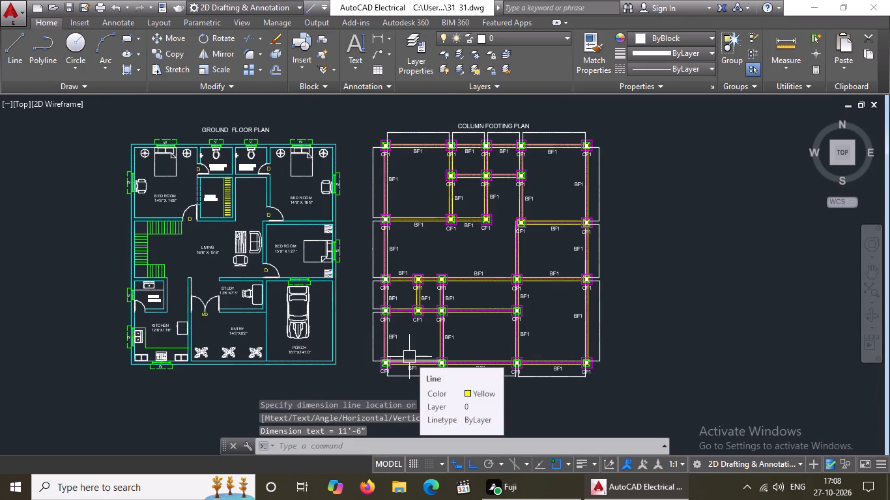
pyautogui.press('Escape')
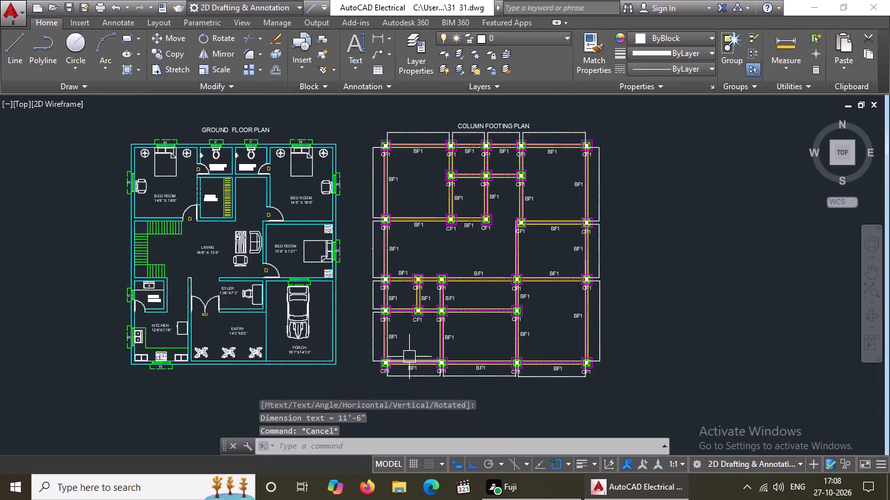